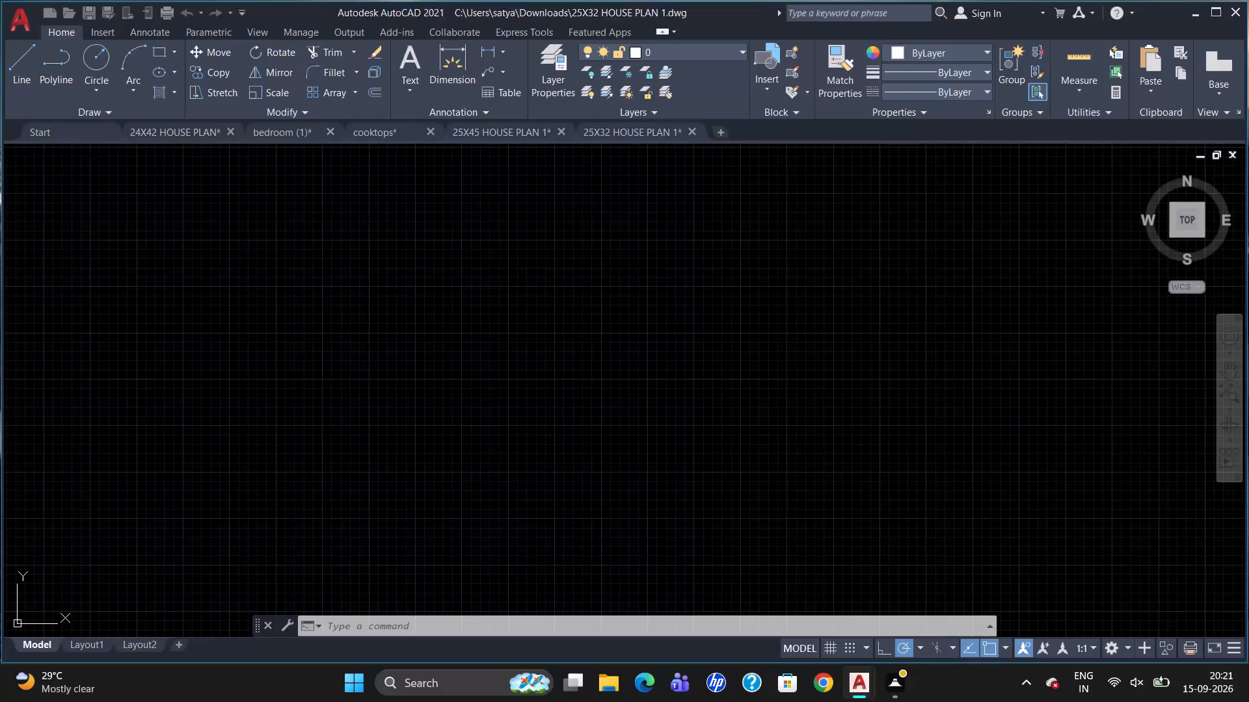
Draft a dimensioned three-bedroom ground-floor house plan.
Turn off the drawing grid display.
{"action": "left_click", "coordinate": [824, 651]}
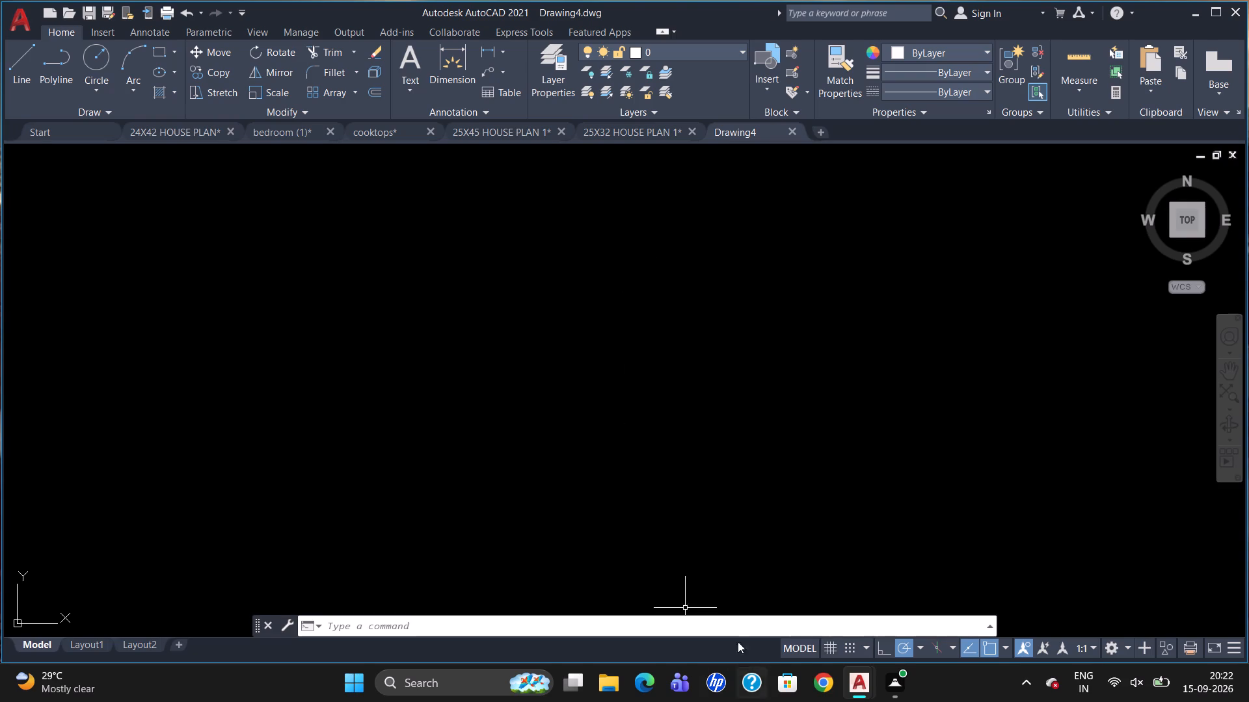
Open the Options dialog to review its settings and accept it.
{"action": "left_click", "coordinate": [719, 629]}
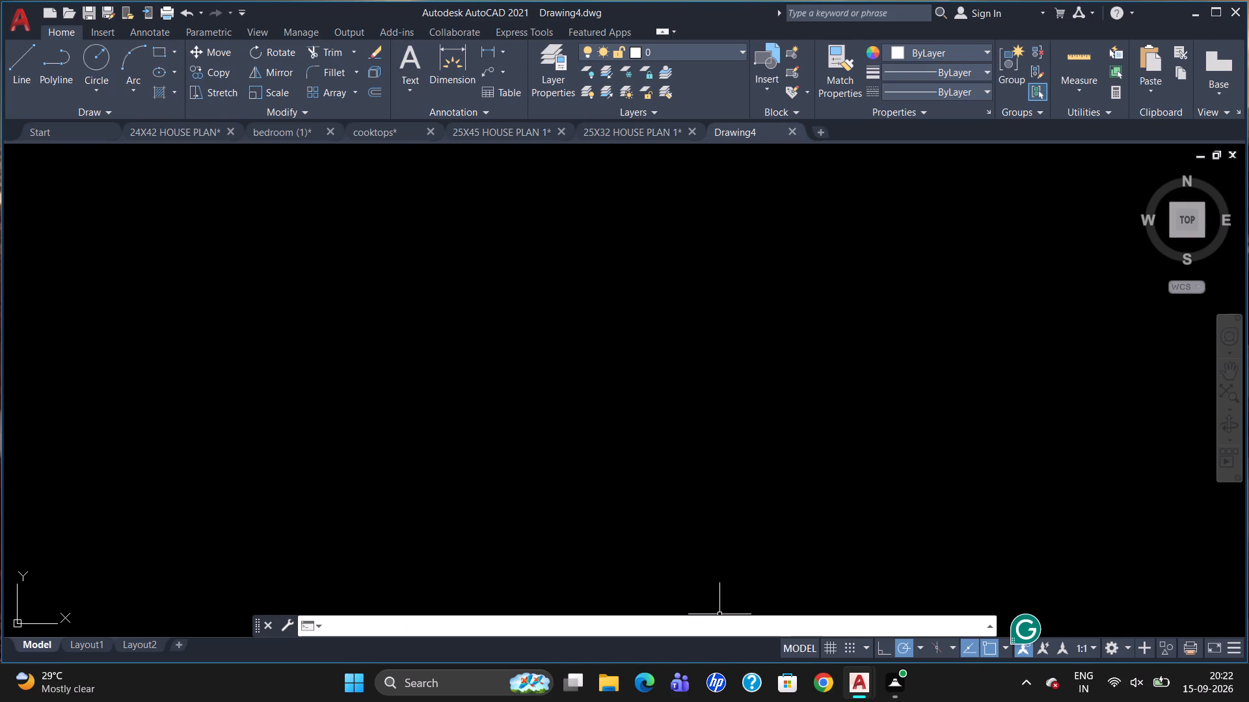
{"action": "type", "text": "OPTIONS"}
{"action": "key", "text": "Return"}
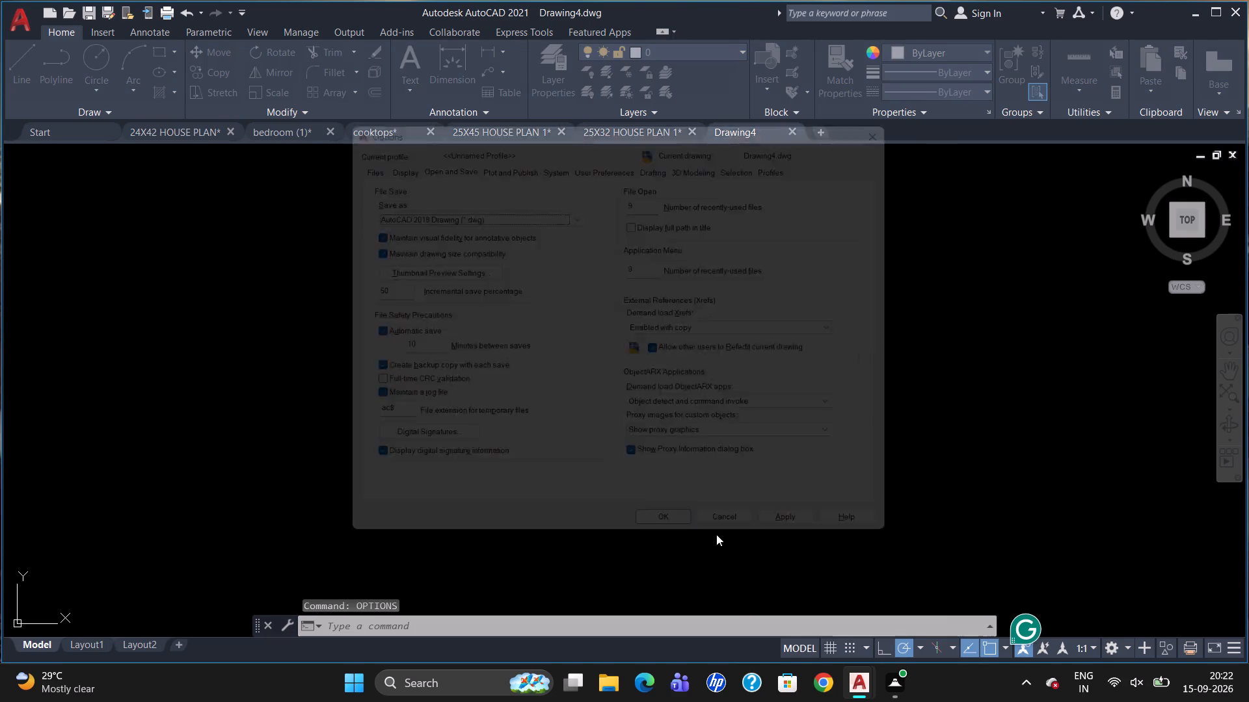
{"action": "left_click", "coordinate": [654, 551]}
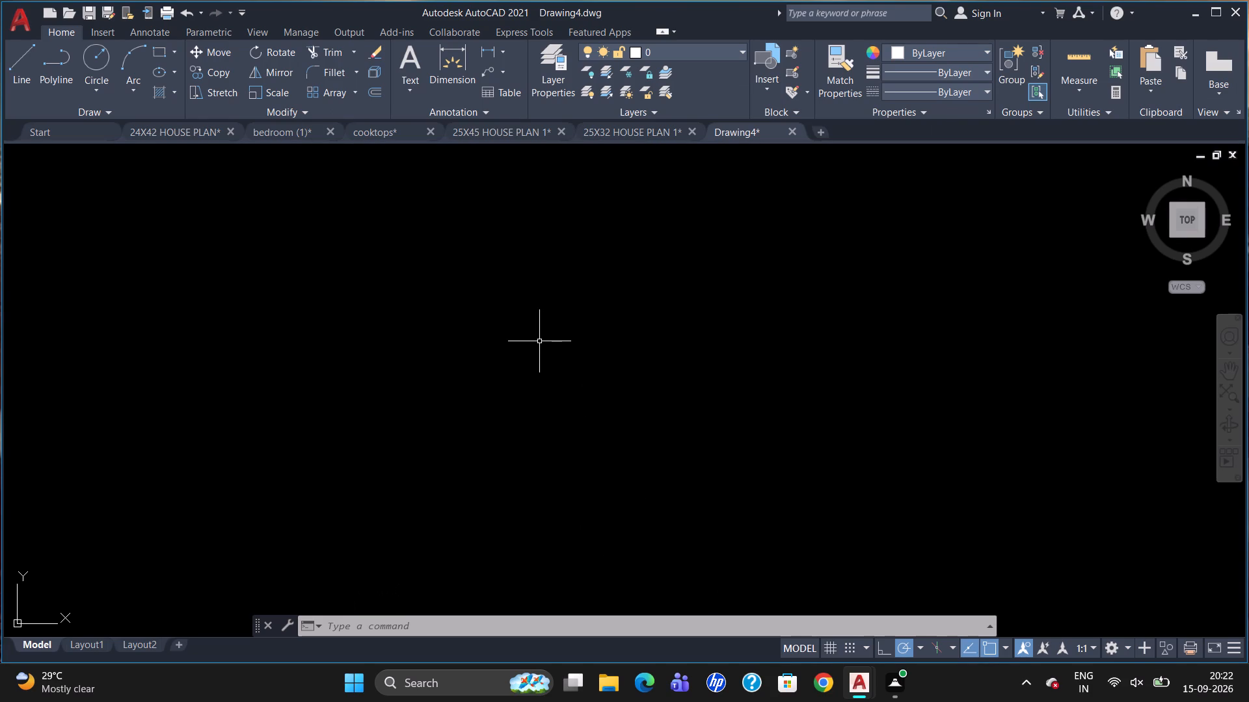
Set the drawing units' length type to Engineering with 0'-0.00" precision and choose the insertion scale unit.
{"action": "type", "text": "UN"}
{"action": "key", "text": "Return"}
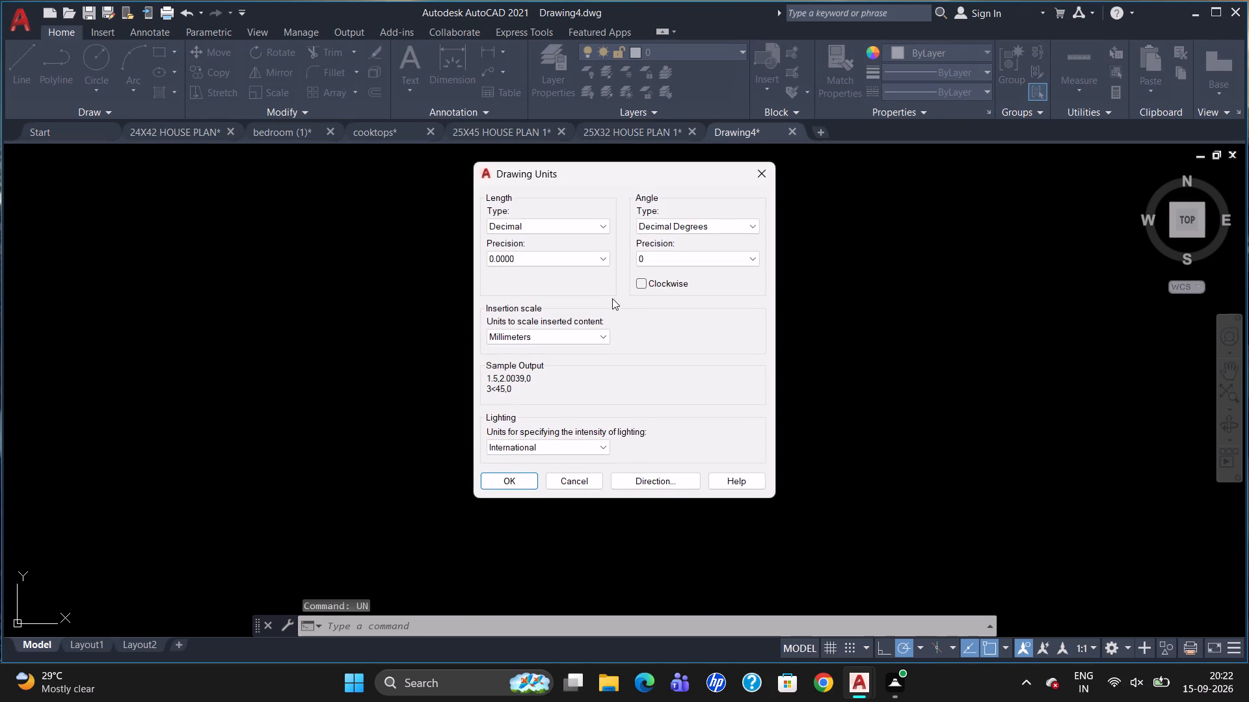
{"action": "left_click", "coordinate": [605, 222]}
{"action": "left_click", "coordinate": [597, 262]}
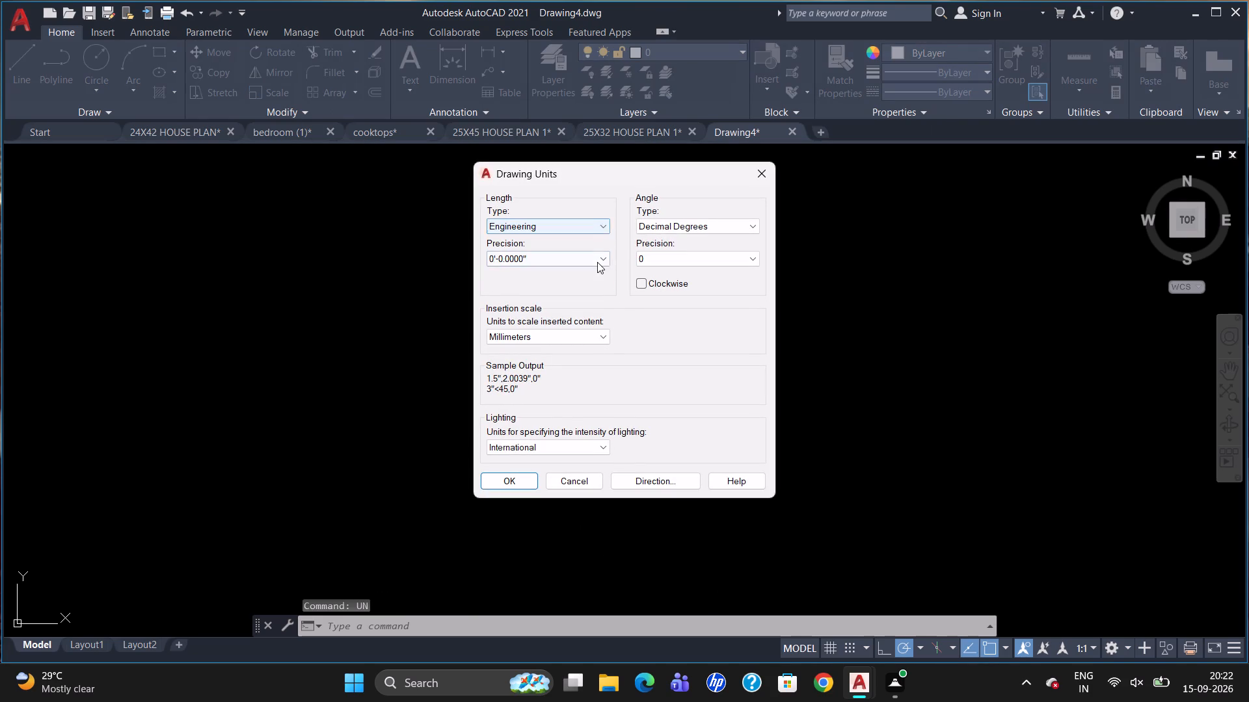
{"action": "left_click", "coordinate": [597, 262]}
{"action": "left_click", "coordinate": [572, 298]}
{"action": "left_click", "coordinate": [563, 334]}
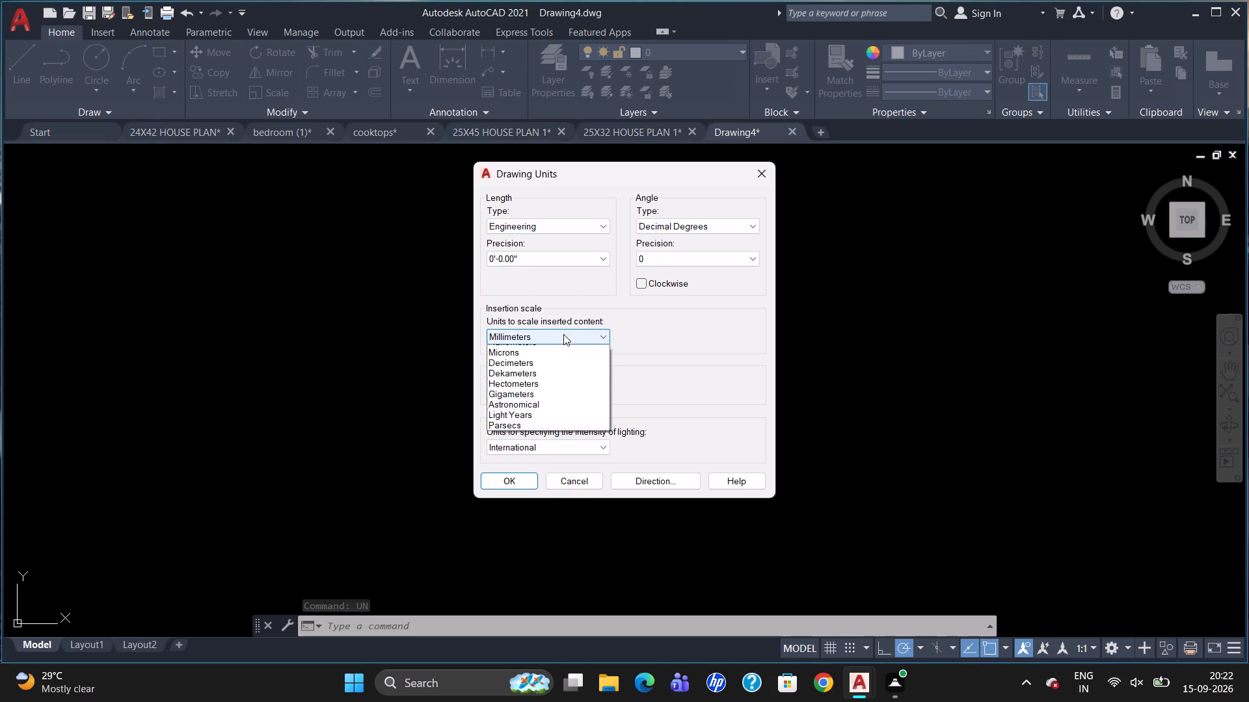
{"action": "left_click", "coordinate": [566, 361]}
{"action": "left_click", "coordinate": [513, 473]}
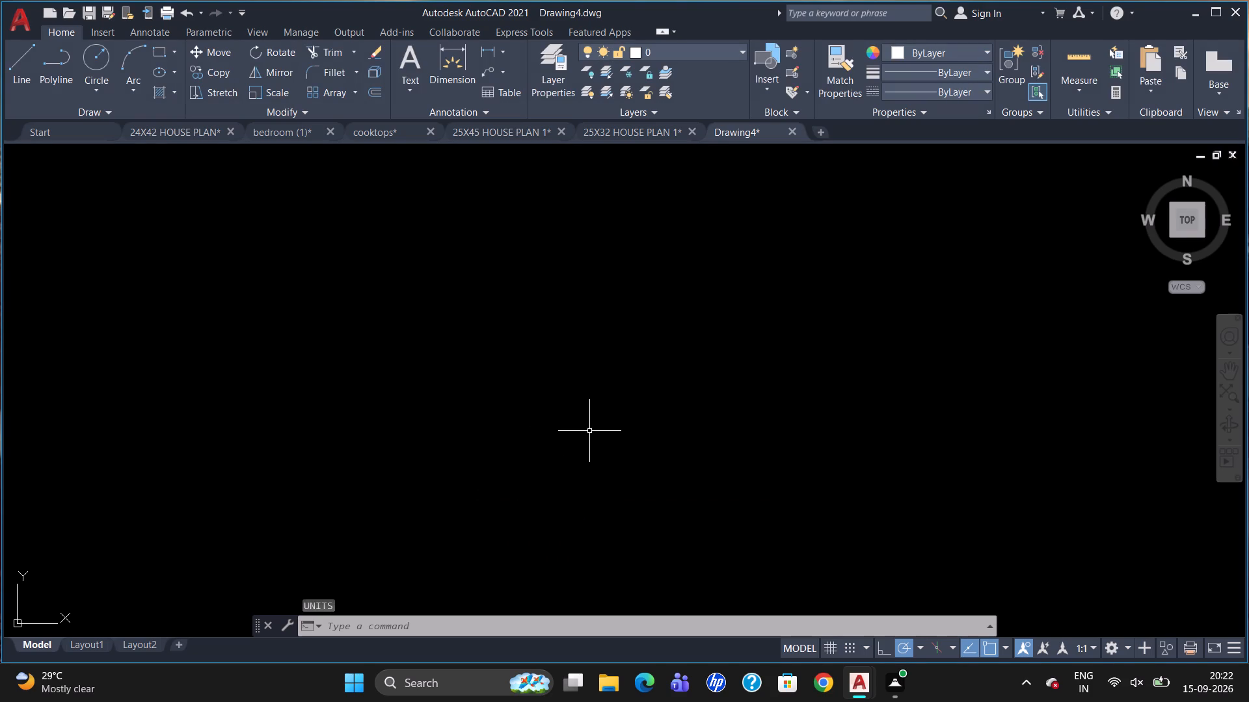
Modify the ISO-25 dimension style so its primary unit format is Engineering.
{"action": "key", "text": "d"}
{"action": "key", "text": "Return"}
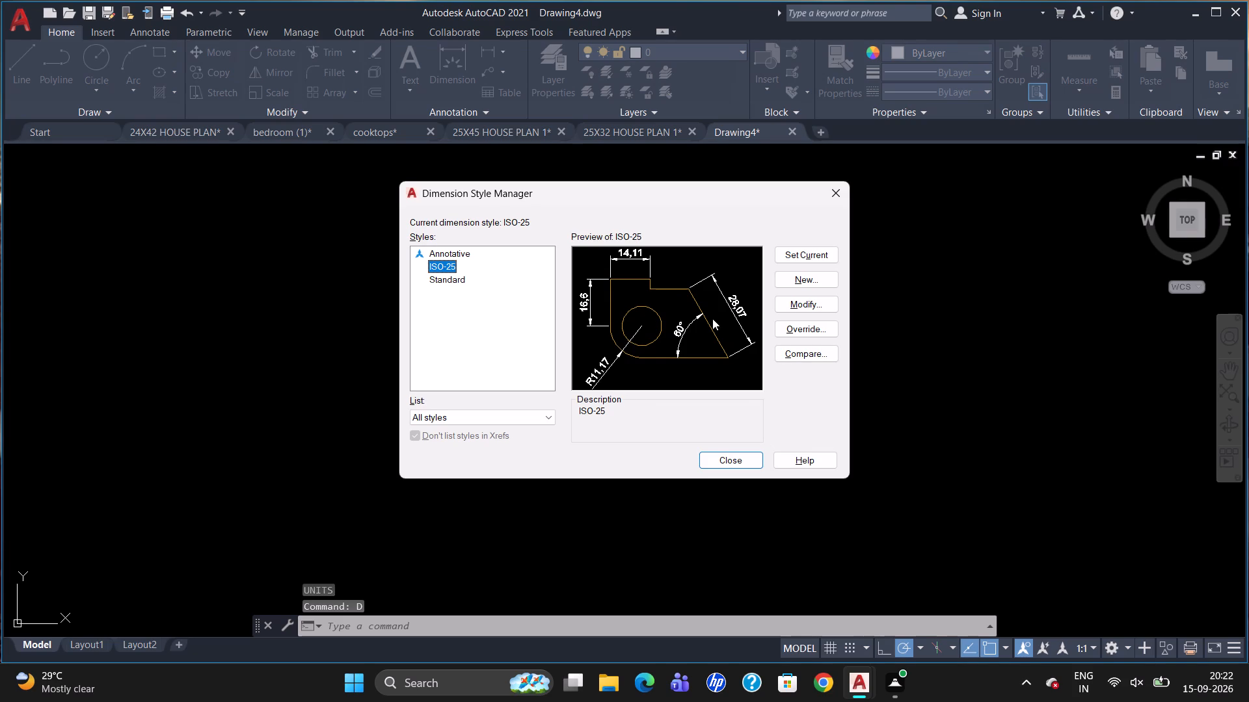
{"action": "left_click", "coordinate": [781, 307]}
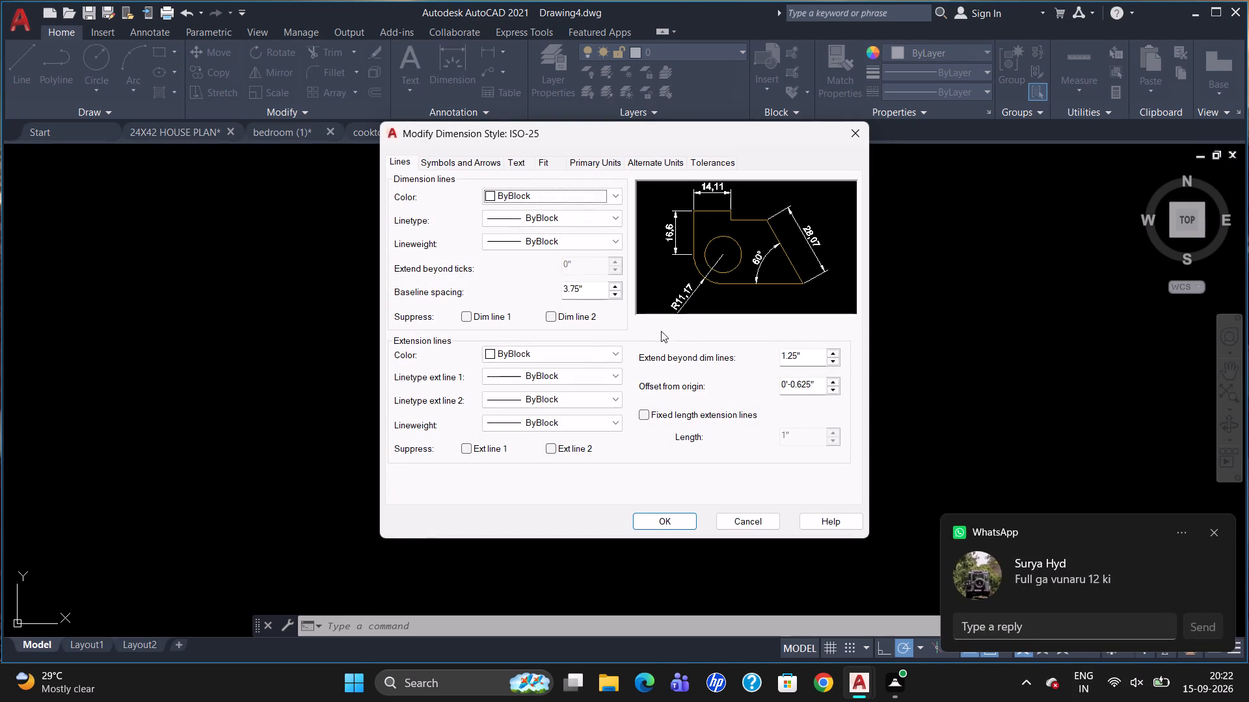
{"action": "left_click", "coordinate": [597, 149]}
{"action": "left_click", "coordinate": [593, 164]}
{"action": "left_click", "coordinate": [574, 190]}
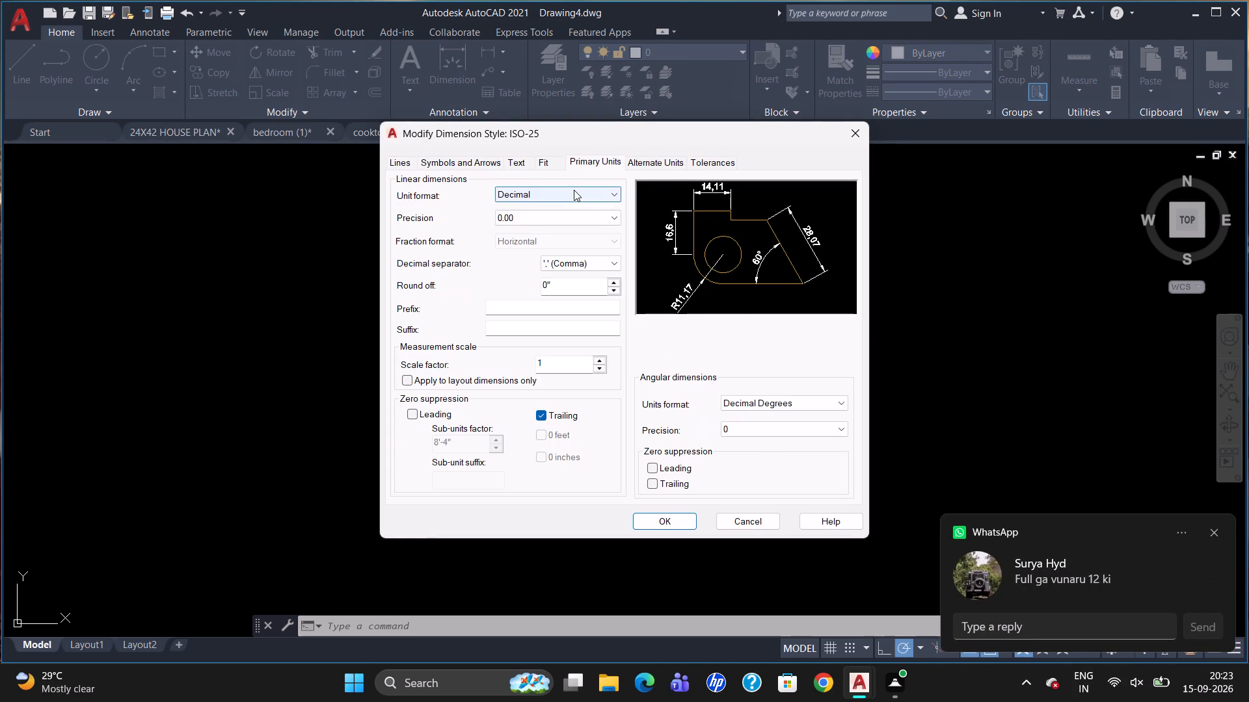
{"action": "left_click", "coordinate": [563, 224]}
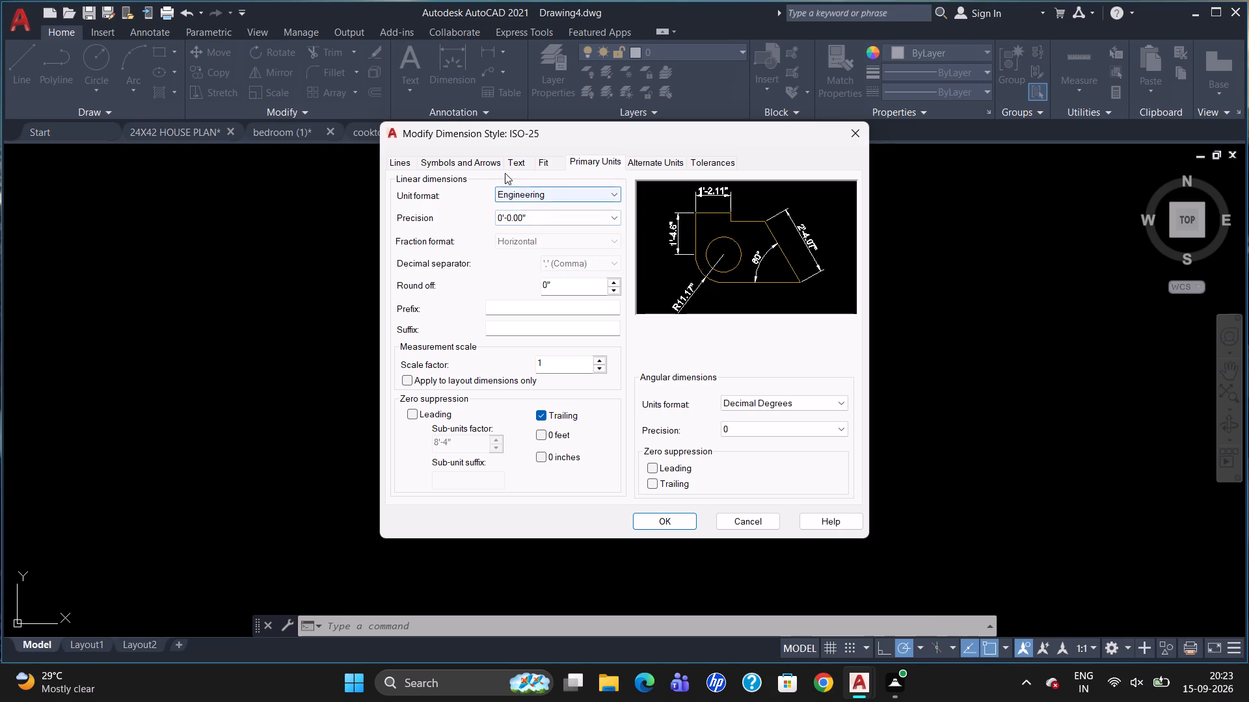
Set the ISO-25 dimension style's arrow size to 5 and its text height to 5.
{"action": "left_click", "coordinate": [492, 169]}
{"action": "left_click_drag", "start_coordinate": [429, 319], "coordinate": [363, 344]}
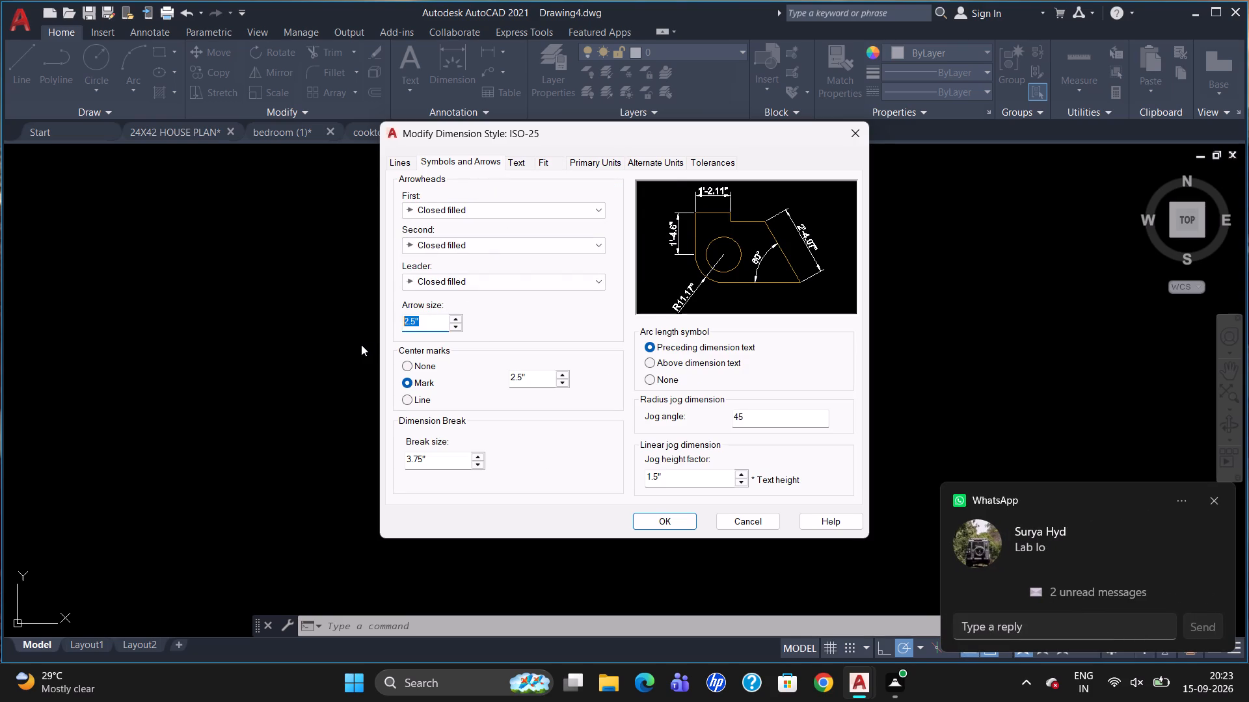
{"action": "key", "text": "Delete"}
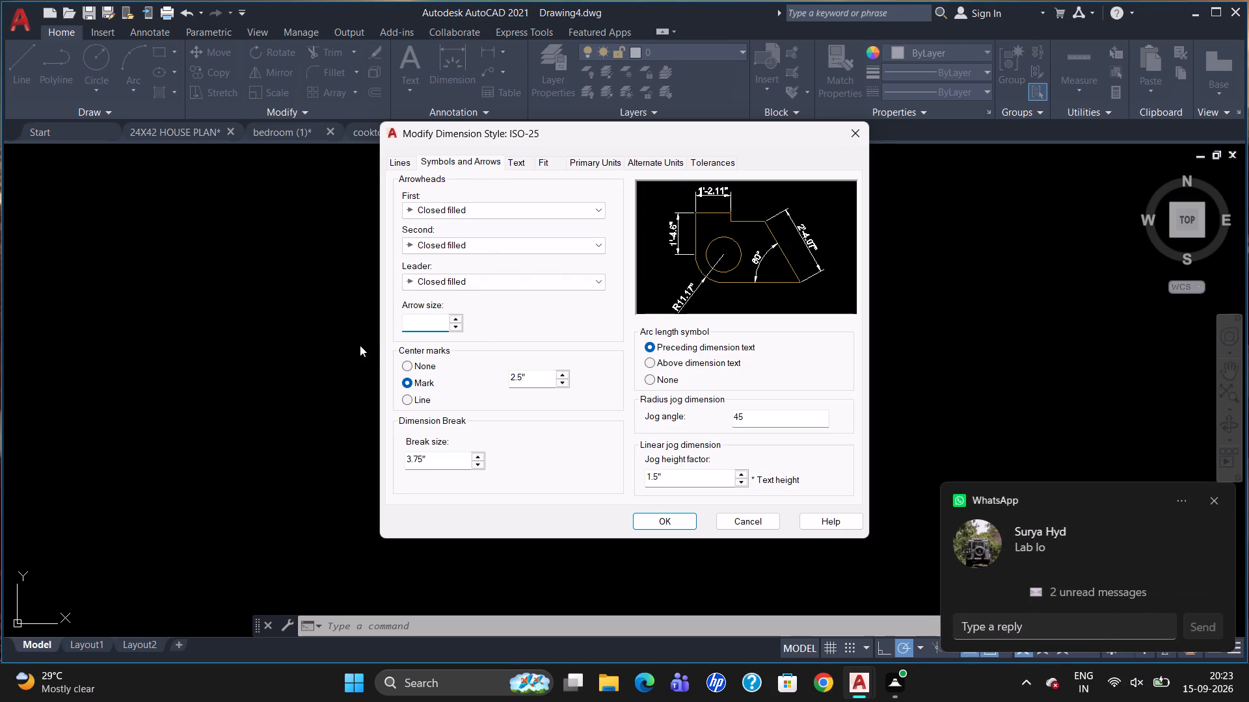
{"action": "key", "text": "5"}
{"action": "left_click", "coordinate": [512, 157]}
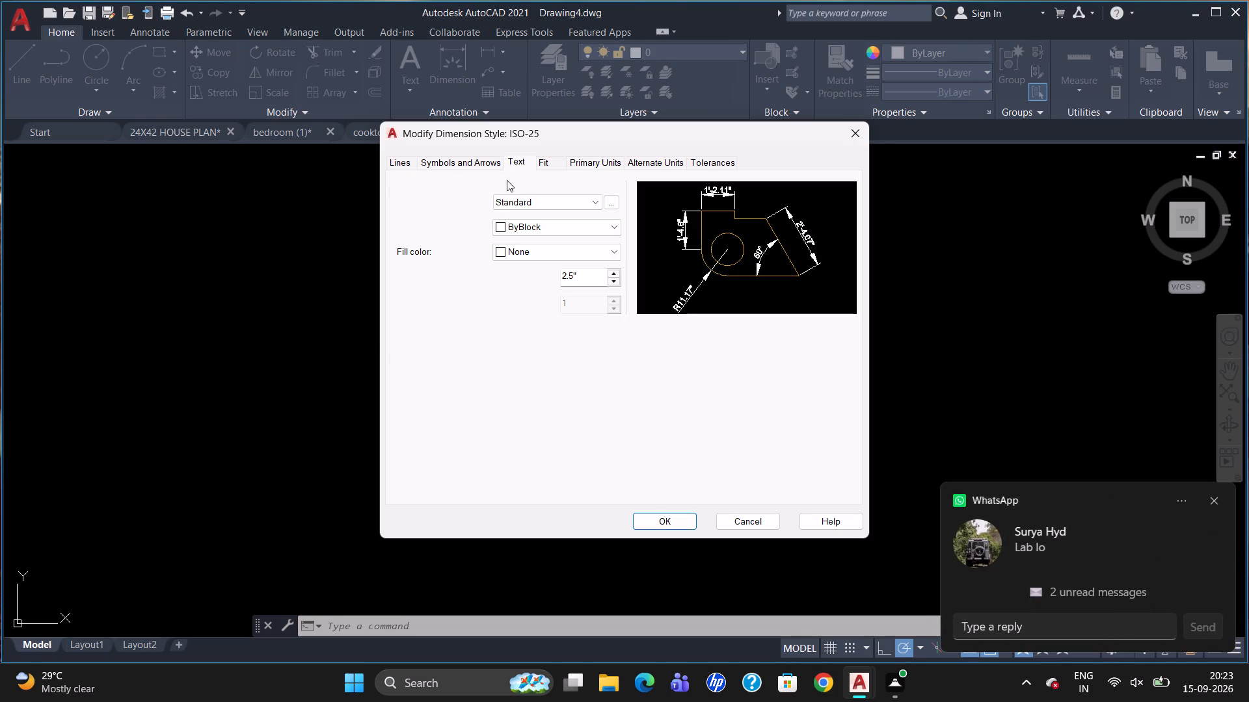
{"action": "left_click_drag", "start_coordinate": [585, 283], "coordinate": [536, 296]}
{"action": "key", "text": "BackSpace"}
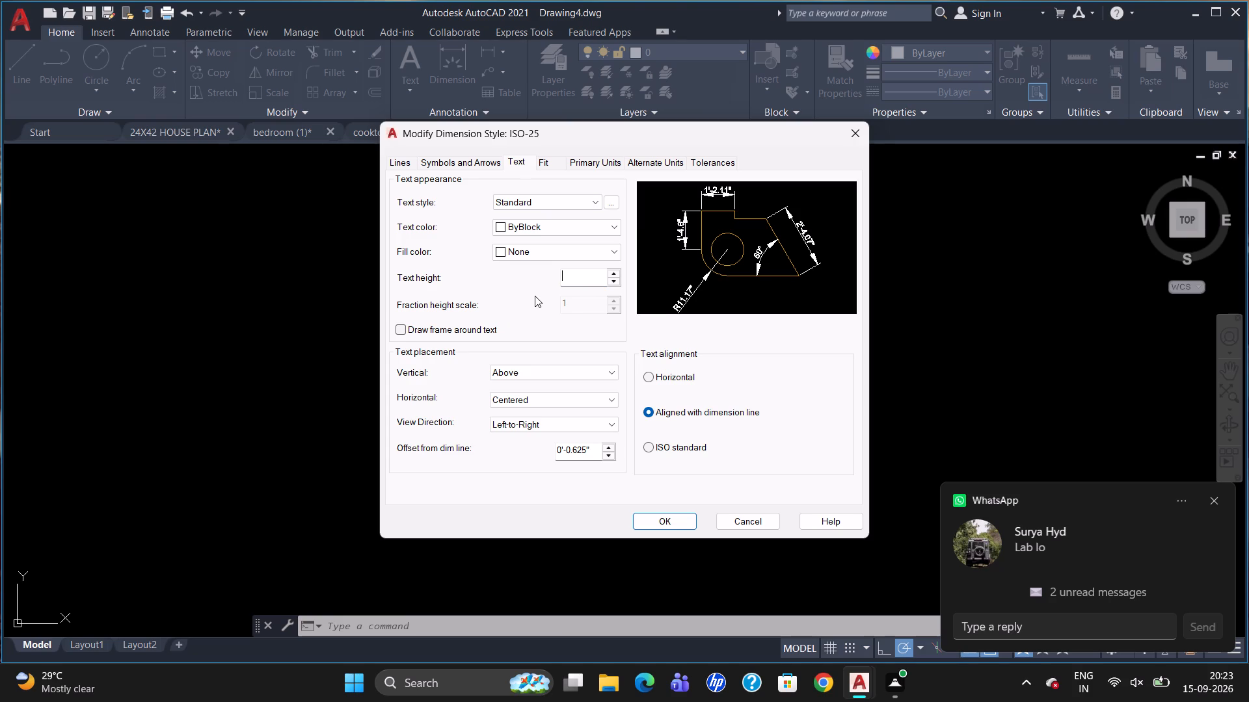
{"action": "key", "text": "5"}
Enable fixed length extension lines in the ISO-25 dimension style and make the style current.
{"action": "left_click", "coordinate": [398, 161]}
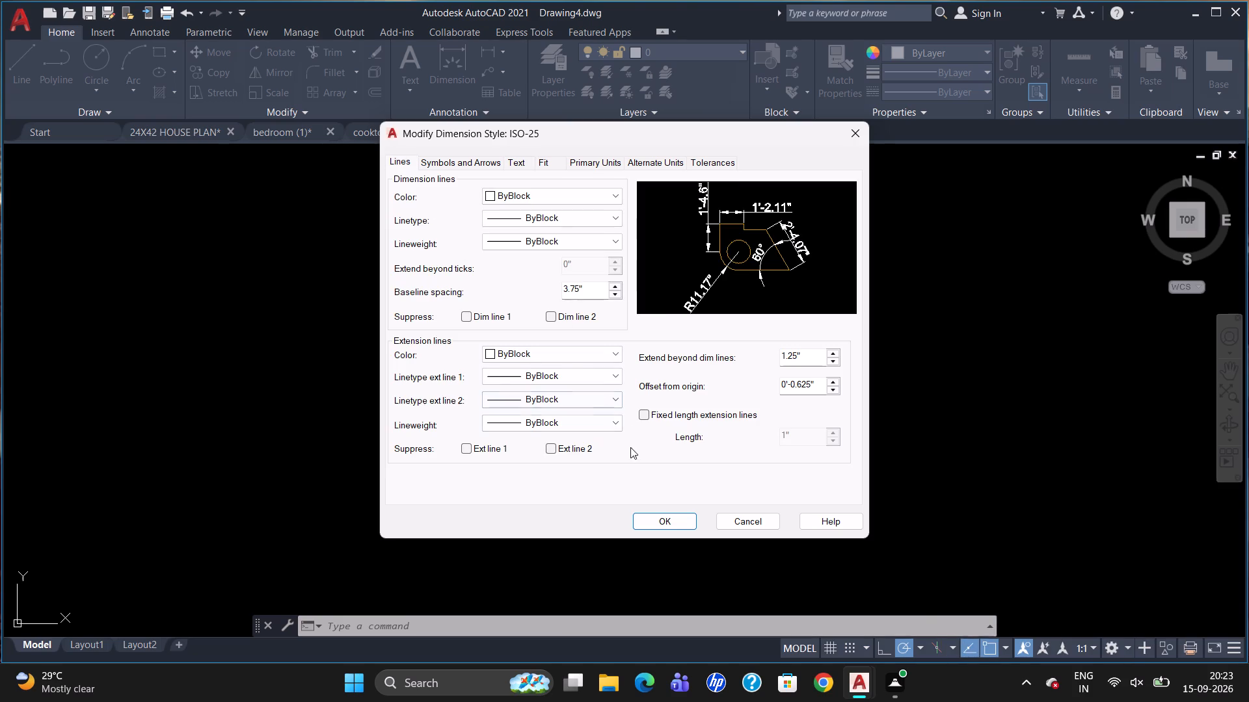
{"action": "left_click", "coordinate": [652, 414]}
{"action": "left_click", "coordinate": [667, 523]}
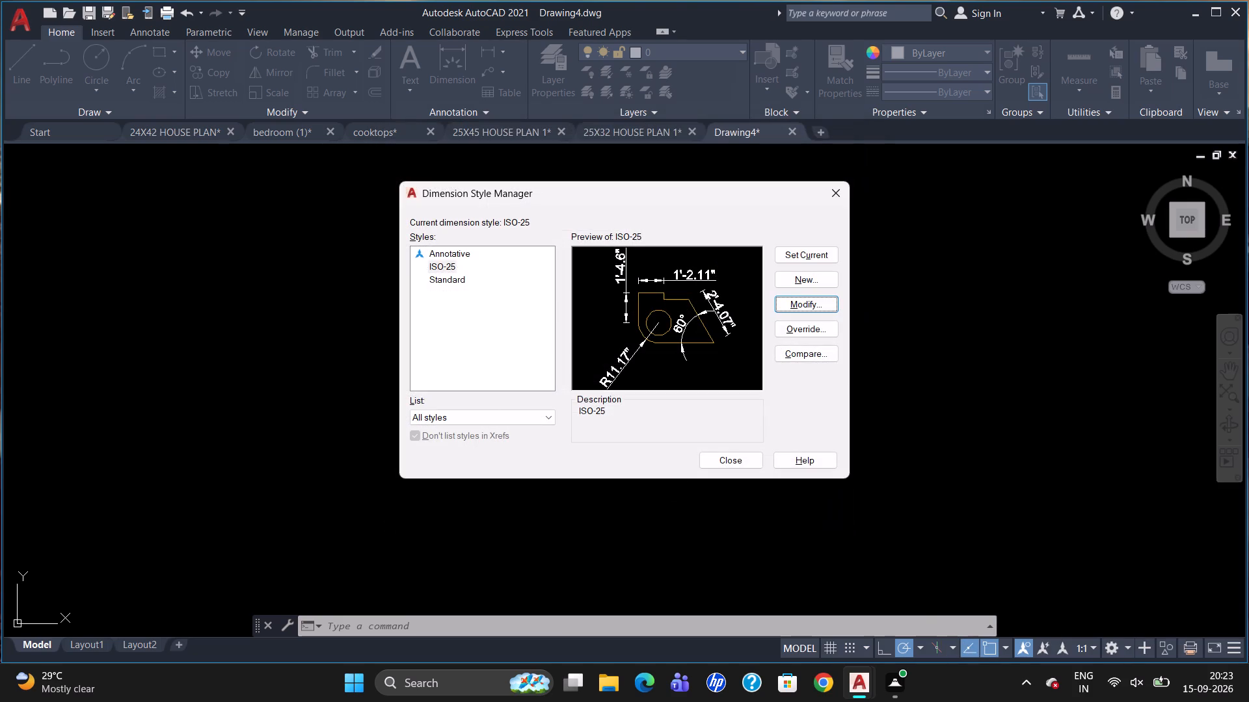
{"action": "left_click", "coordinate": [824, 253]}
{"action": "left_click", "coordinate": [742, 464]}
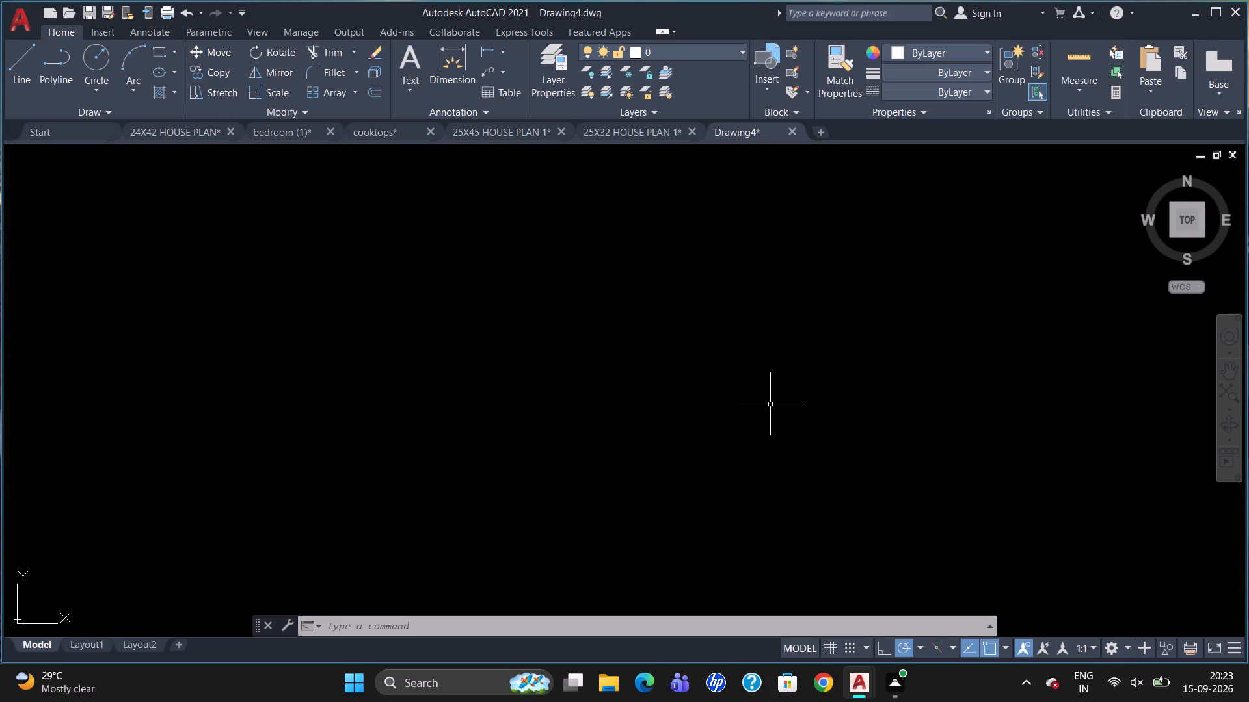
Set the model space limits from 0,0 to 11.7,16.5.
{"action": "type", "text": "LIMITS"}
{"action": "key", "text": "Return"}
{"action": "type", "text": "0,0"}
{"action": "key", "text": "Return"}
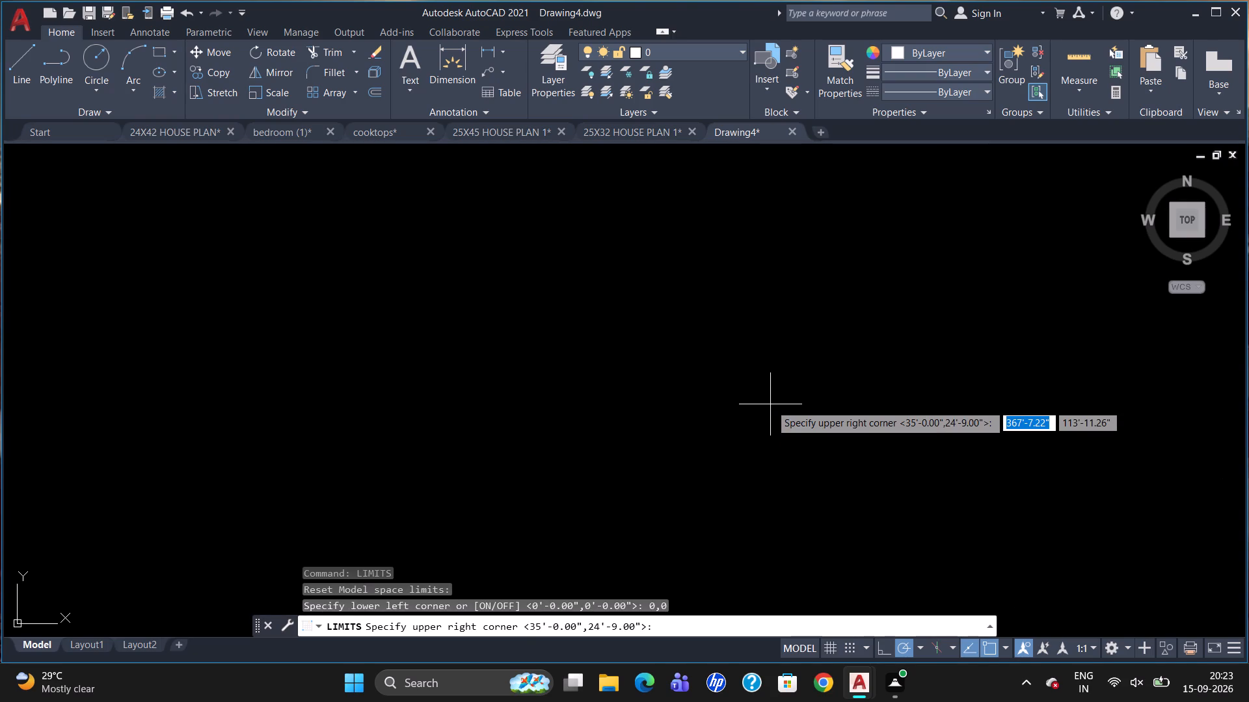
{"action": "type", "text": "11.7,16.6"}
{"action": "key", "text": "BackSpace"}
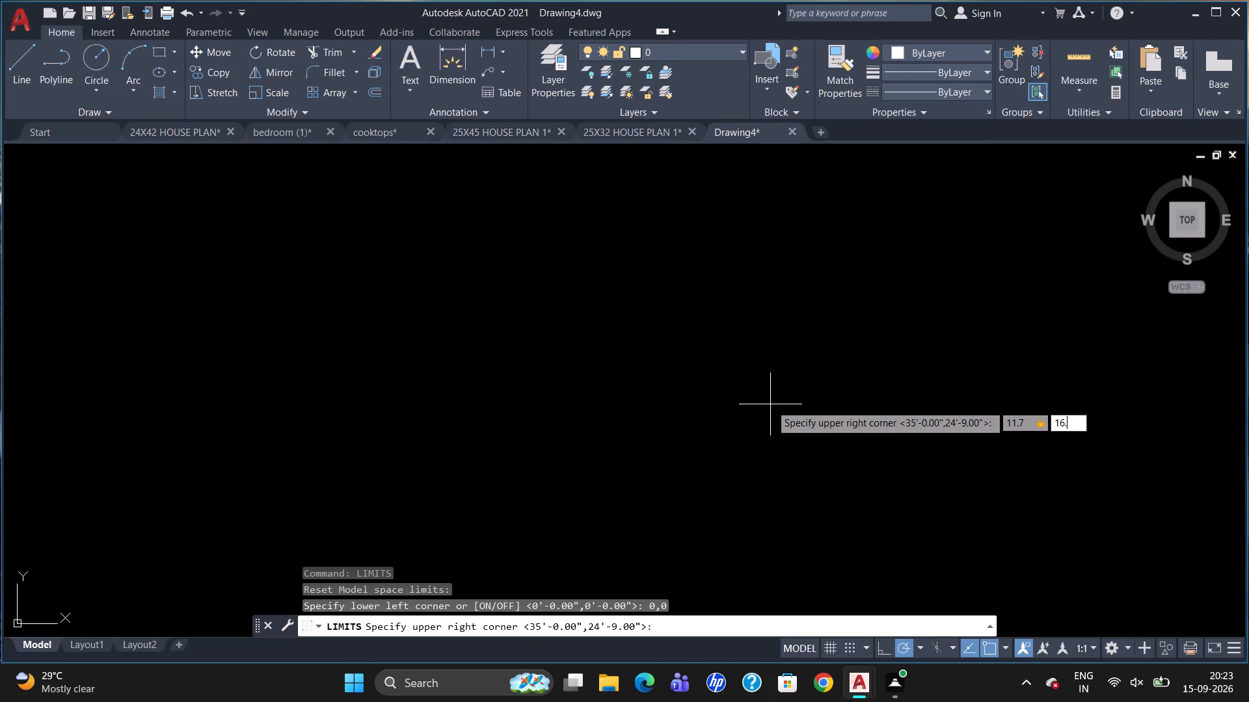
{"action": "key", "text": "5"}
{"action": "key", "text": "Return"}
Draw a rectangle 30' wide and 36' high for the plan outline in the empty drawing.
{"action": "key", "text": "z"}
{"action": "key", "text": "Return"}
{"action": "key", "text": "a"}
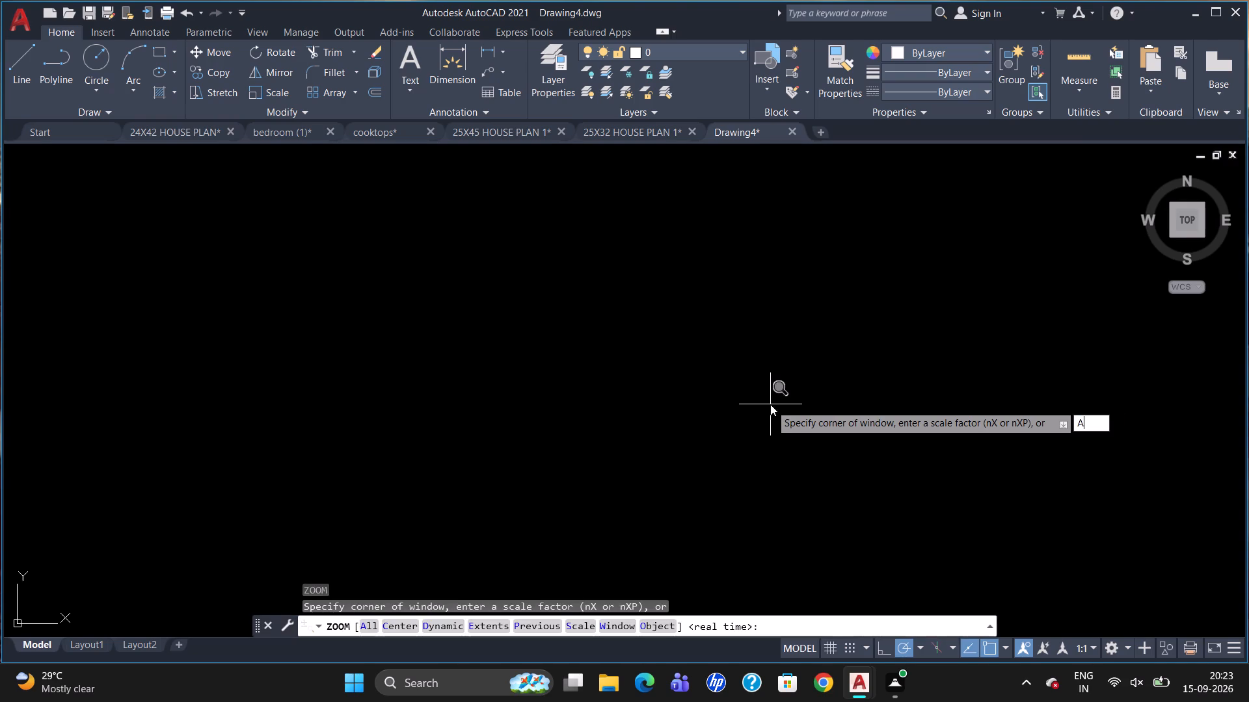
{"action": "key", "text": "Return"}
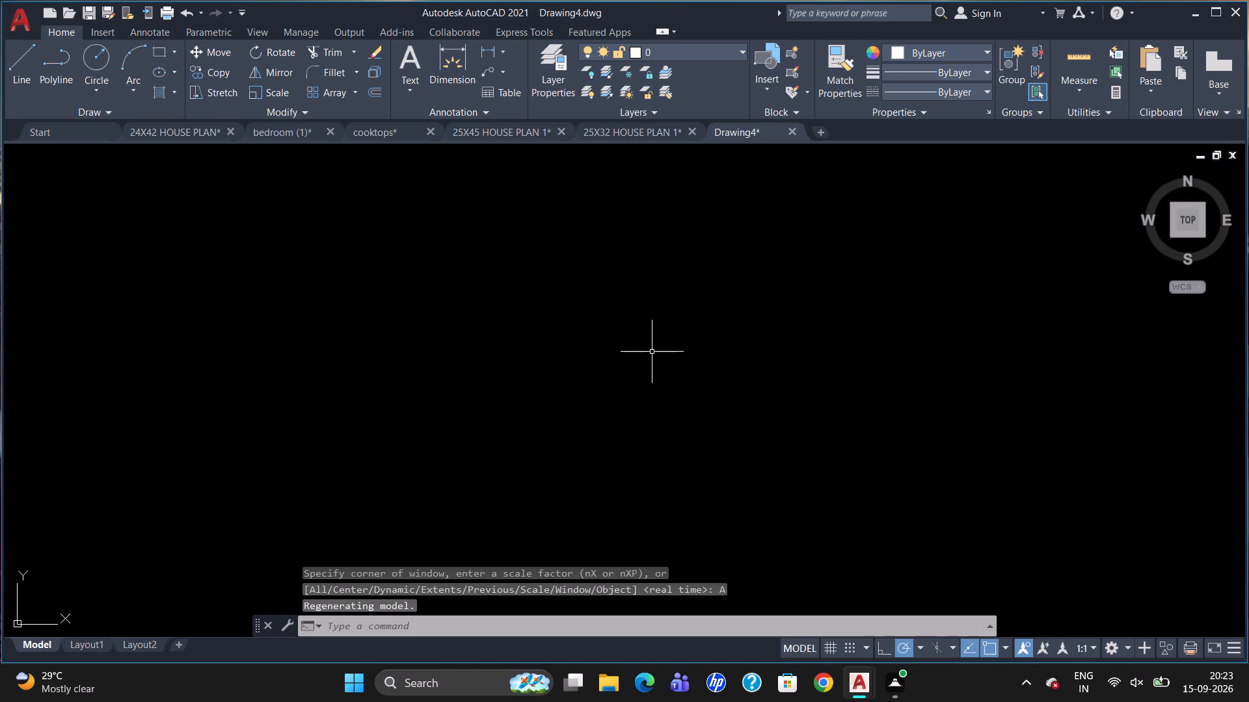
{"action": "type", "text": "REC"}
{"action": "key", "text": "Return"}
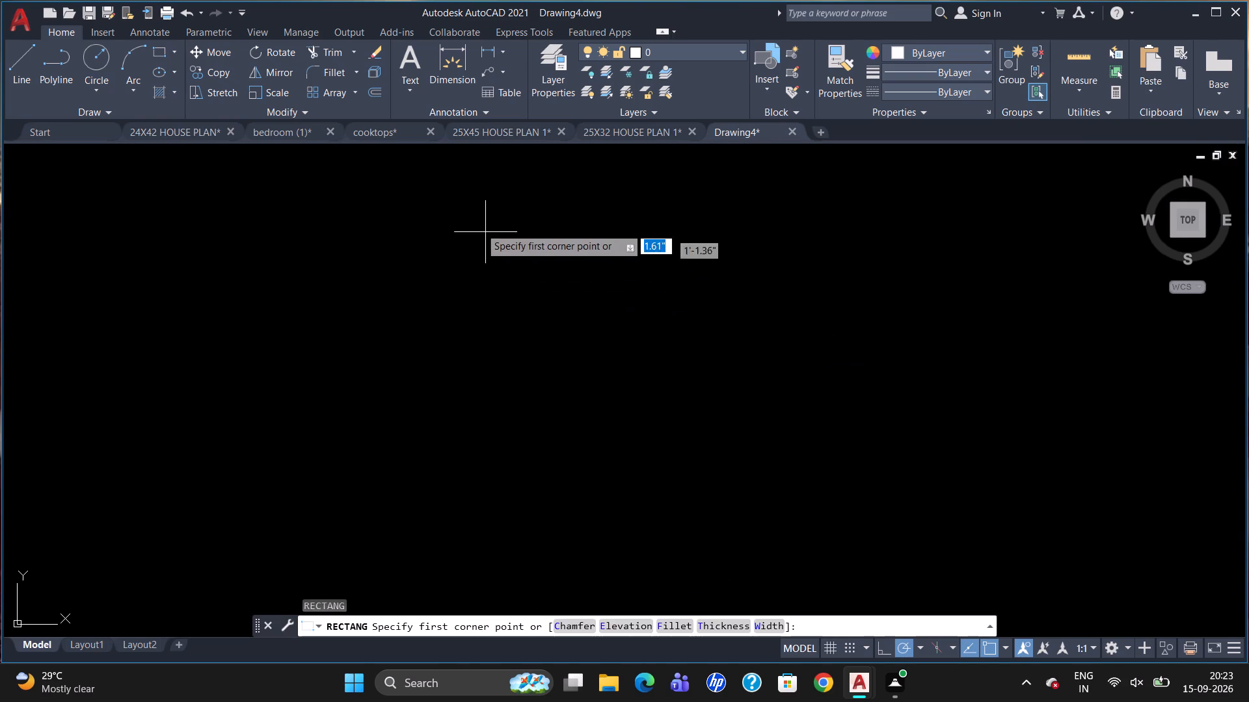
{"action": "left_click_drag", "start_coordinate": [466, 222], "coordinate": [502, 283]}
{"action": "key", "text": "3"}
{"action": "type", "text": "0'"}
{"action": "key", "text": "Tab"}
{"action": "key", "text": "3"}
{"action": "key", "text": "5"}
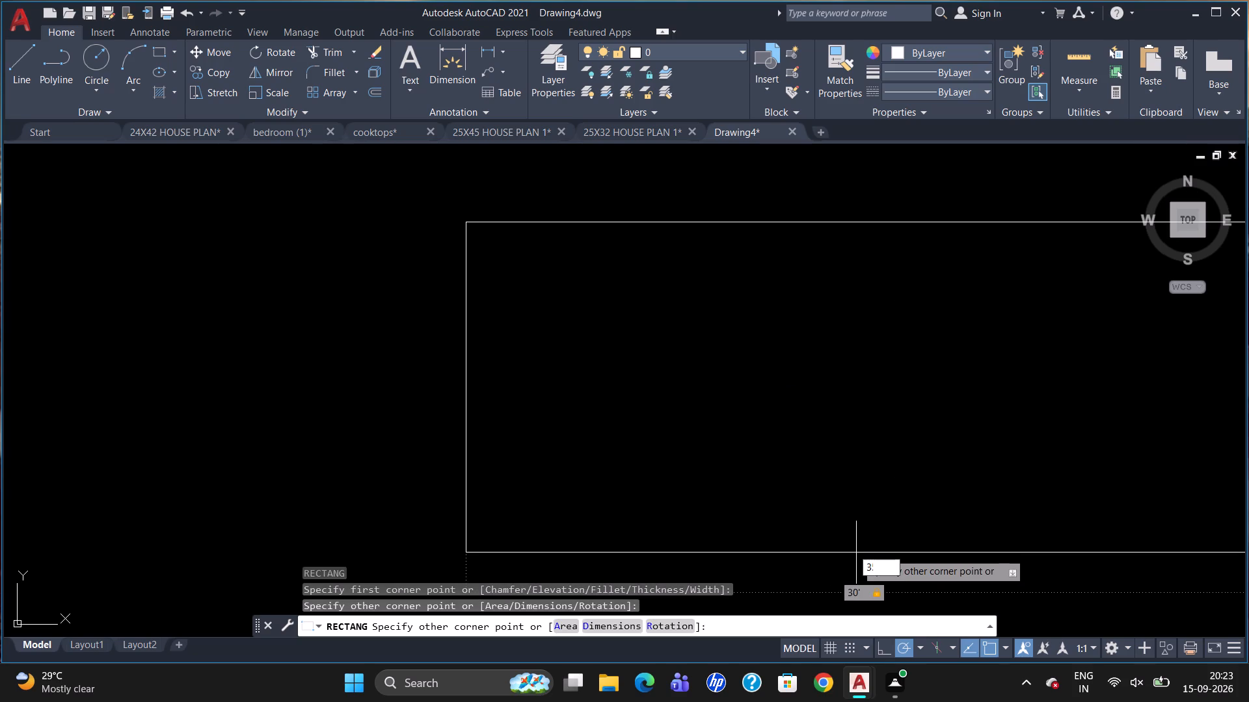
{"action": "key", "text": "BackSpace"}
{"action": "type", "text": "6'"}
{"action": "key", "text": "Return"}
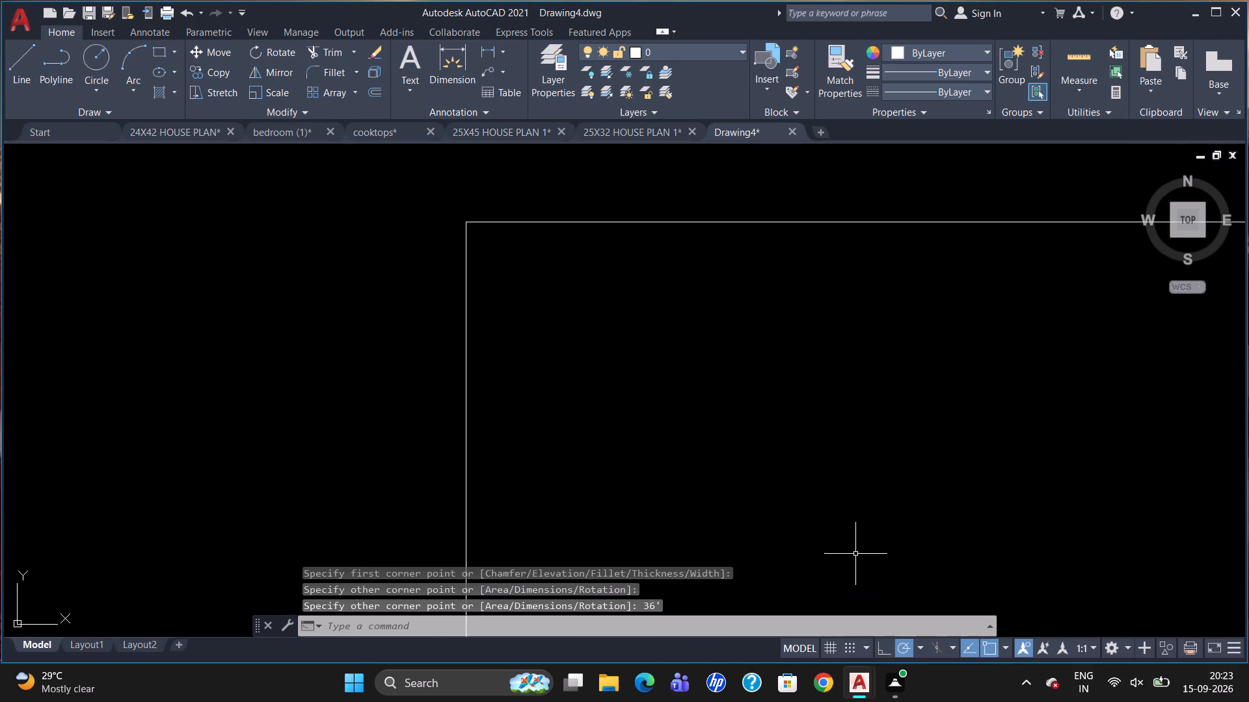
{"action": "key", "text": "Escape"}
Move the UCS origin off the rectangle's corner to empty space above and left of the outline.
{"action": "scroll", "coordinate": [773, 435], "scroll_direction": "down", "scroll_amount": 4}
{"action": "scroll", "coordinate": [765, 355], "scroll_direction": "down", "scroll_amount": 5}
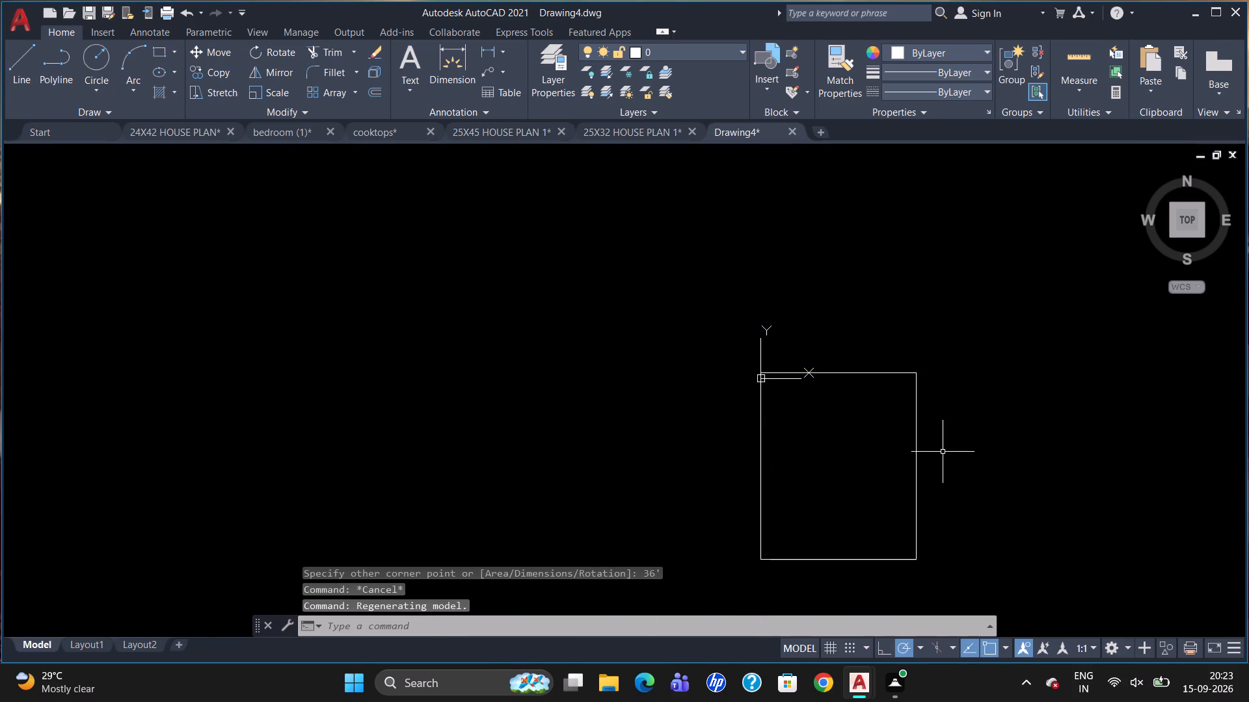
{"action": "scroll", "coordinate": [943, 450], "scroll_direction": "up", "scroll_amount": 3}
{"action": "scroll", "coordinate": [867, 307], "scroll_direction": "down", "scroll_amount": 3}
{"action": "left_click", "coordinate": [703, 272]}
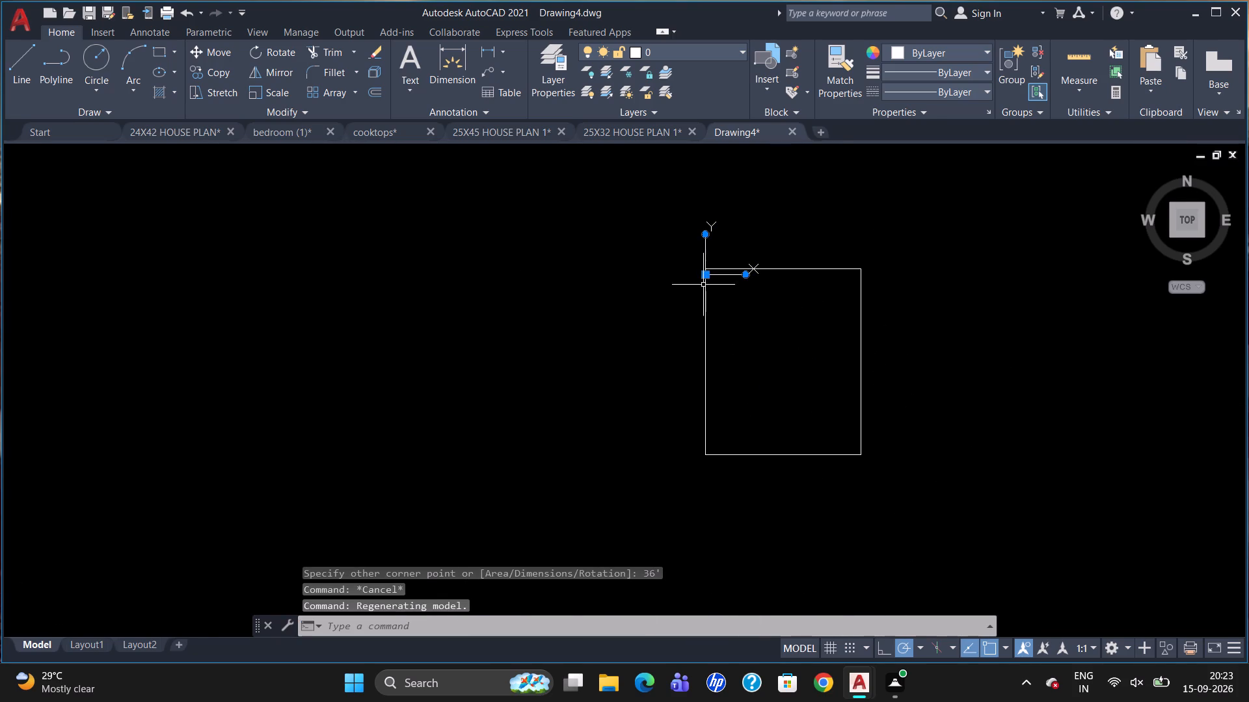
{"action": "left_click", "coordinate": [705, 275]}
{"action": "left_click", "coordinate": [464, 244]}
{"action": "key", "text": "Escape"}
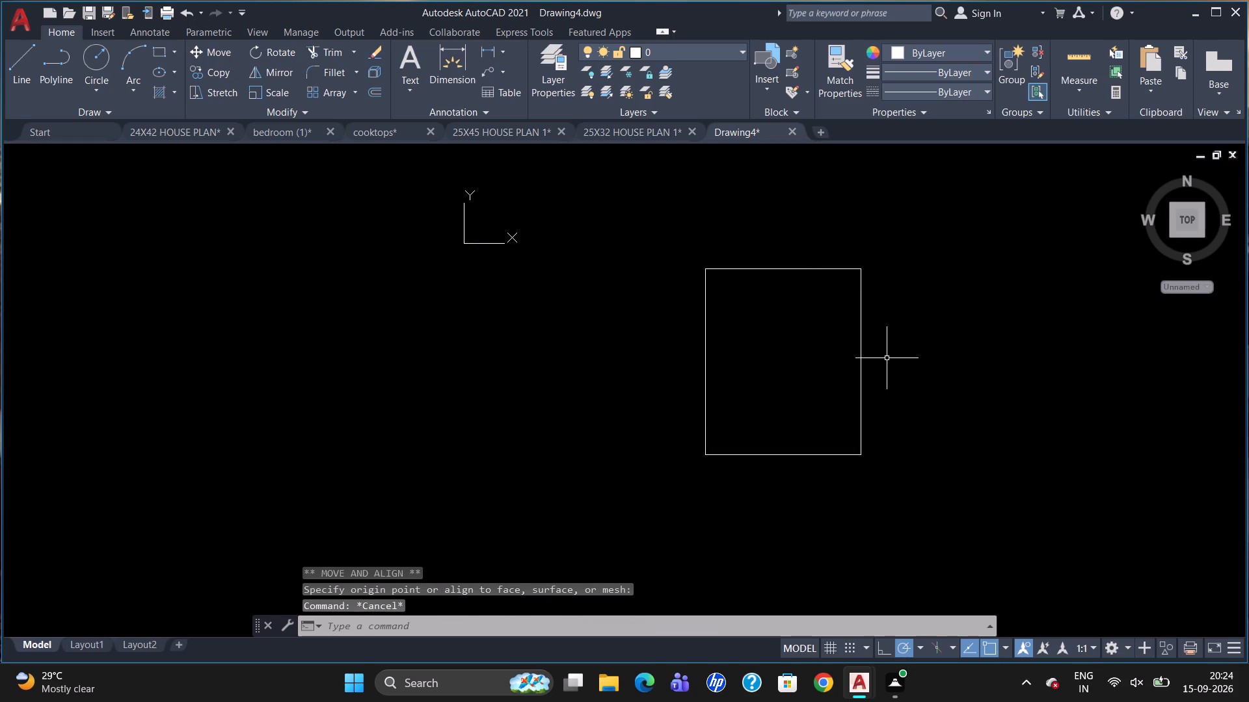
{"action": "scroll", "coordinate": [876, 352], "scroll_direction": "up", "scroll_amount": 1}
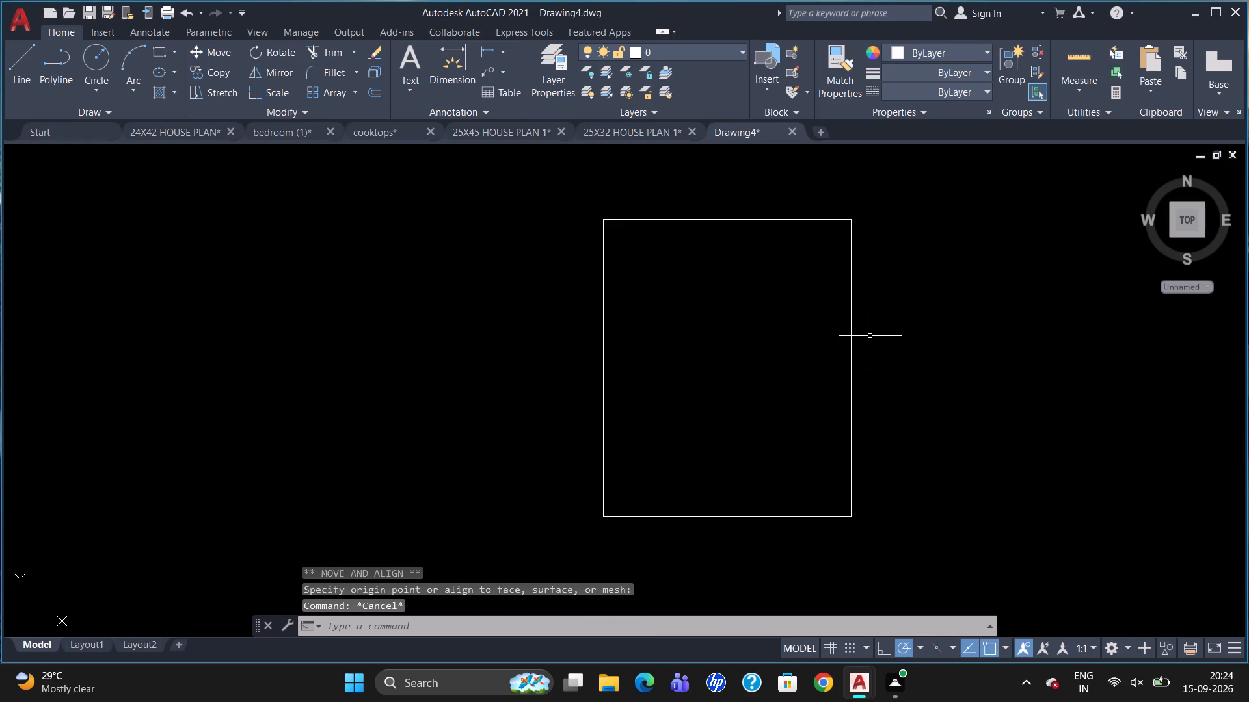
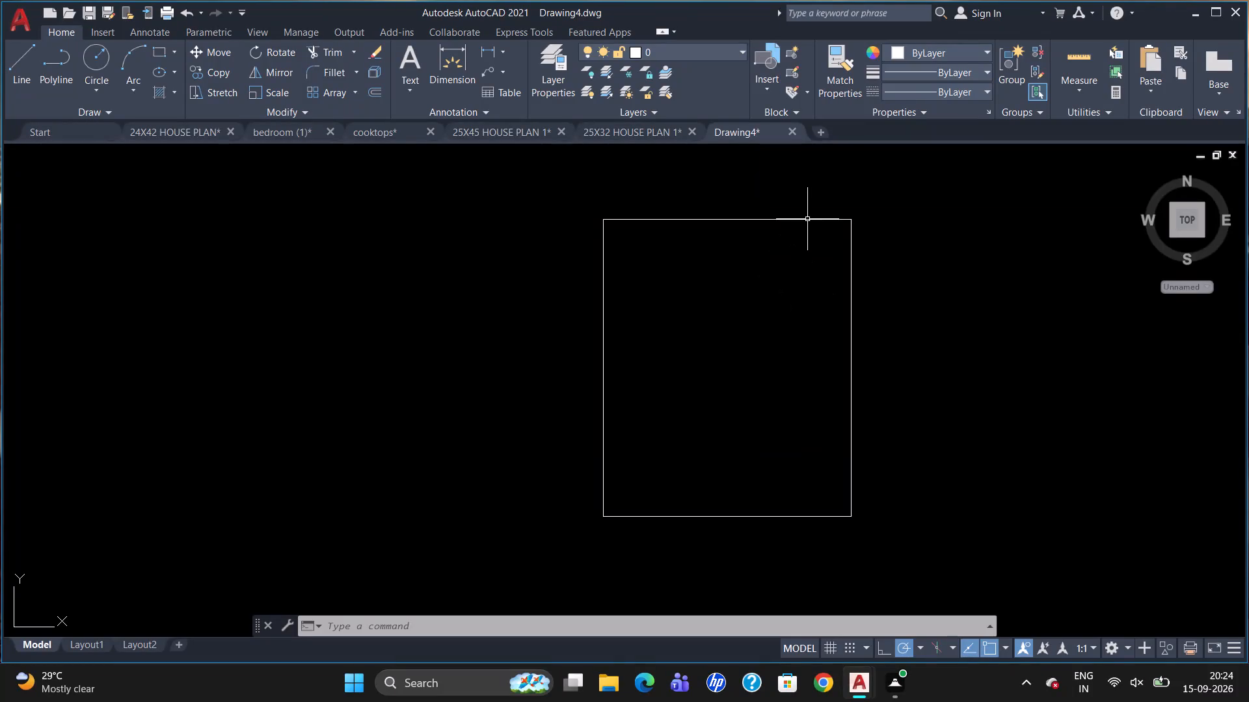
Offset the plan's outline rectangle 9" inward to form the outer wall thickness.
{"action": "left_click", "coordinate": [807, 218]}
{"action": "key", "text": "Escape"}
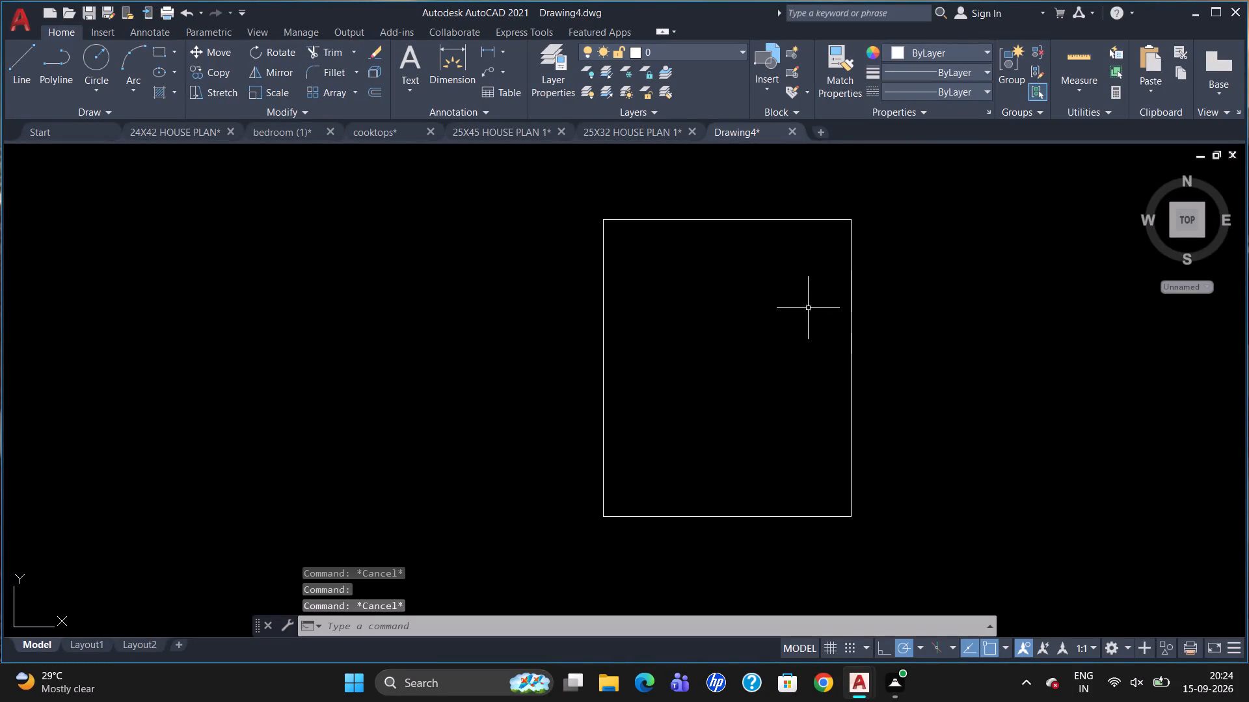
{"action": "key", "text": "o"}
{"action": "key", "text": "Return"}
{"action": "key", "text": "9"}
{"action": "key", "text": "Return"}
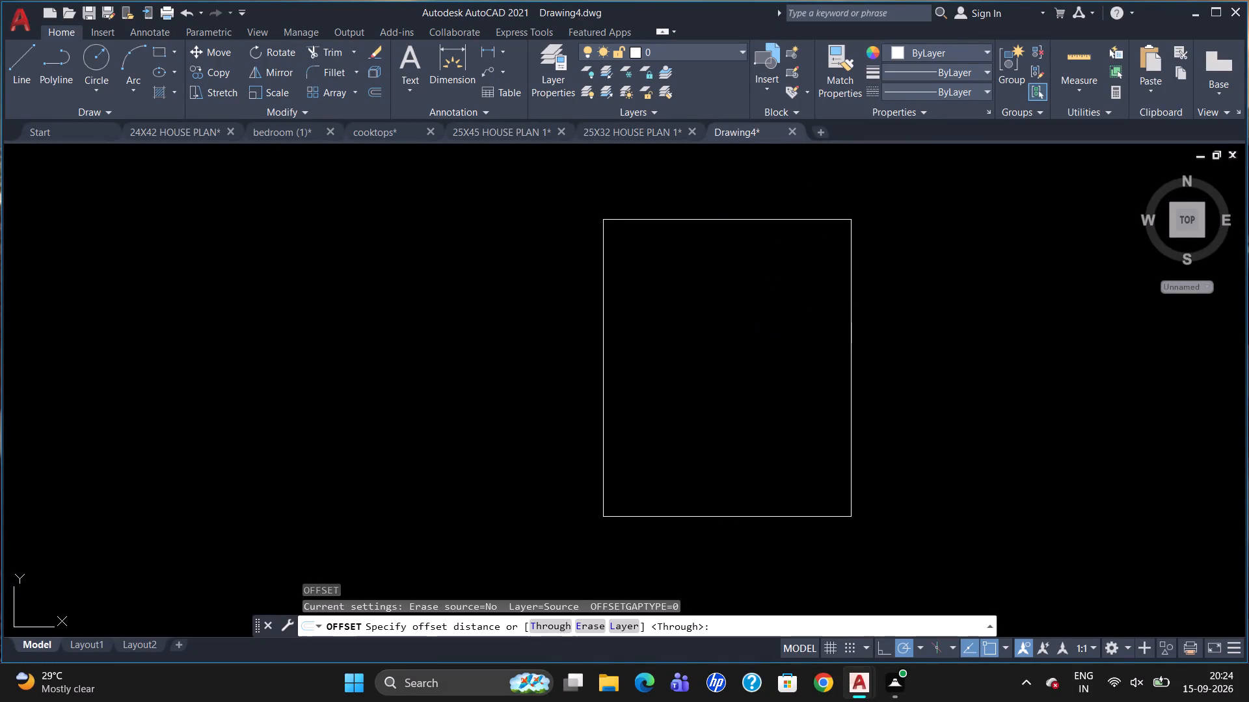
{"action": "left_click", "coordinate": [779, 220]}
{"action": "left_click", "coordinate": [786, 257]}
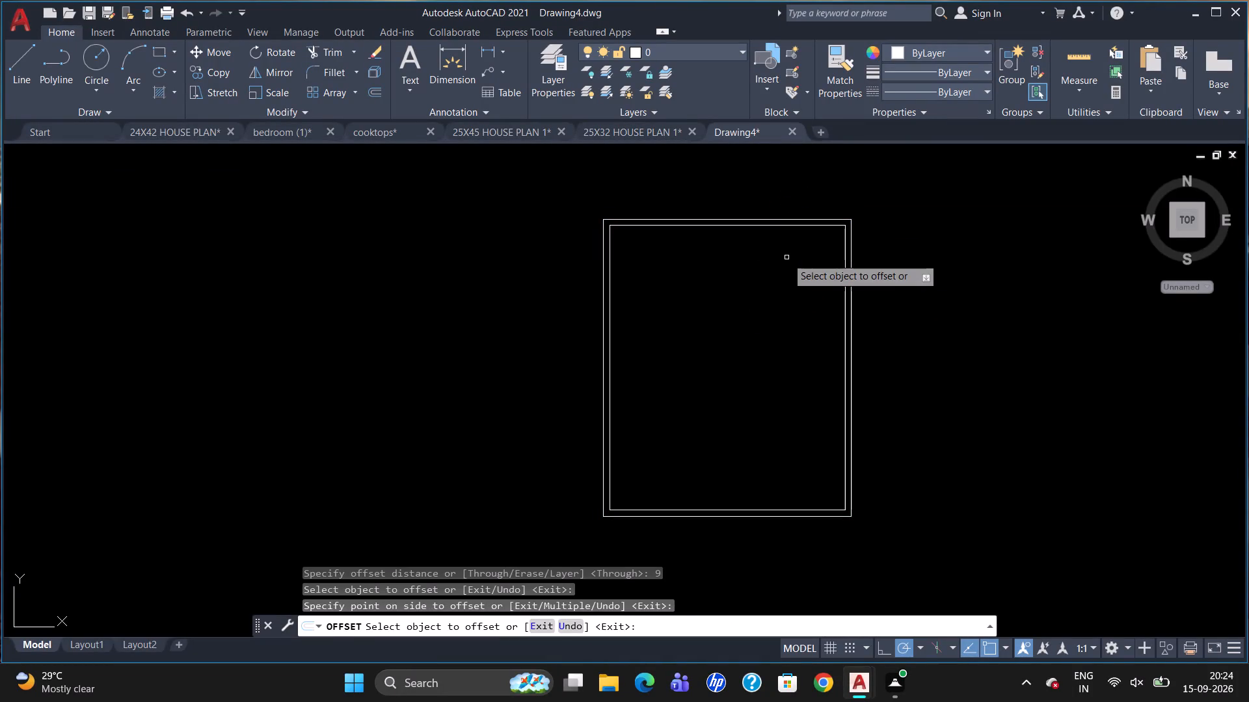
{"action": "key", "text": "Escape"}
Explode the inner offset rectangle into separate lines.
{"action": "left_click", "coordinate": [790, 226]}
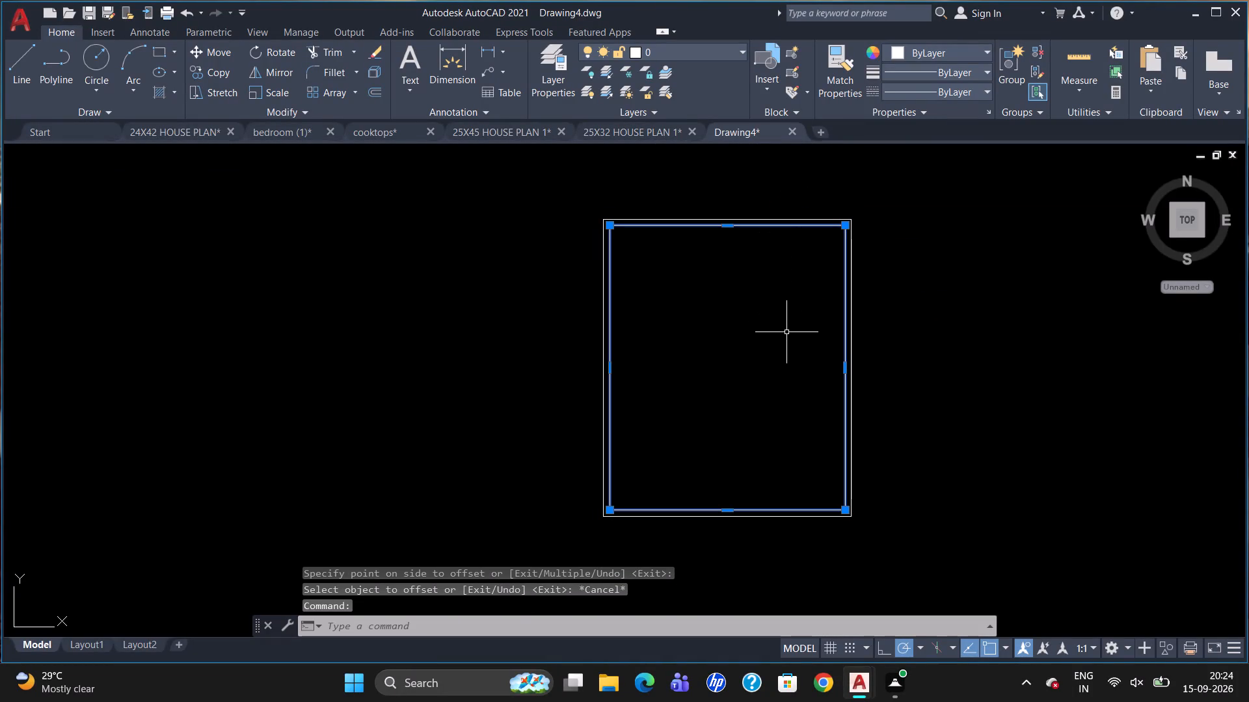
{"action": "key", "text": "x"}
{"action": "key", "text": "Return"}
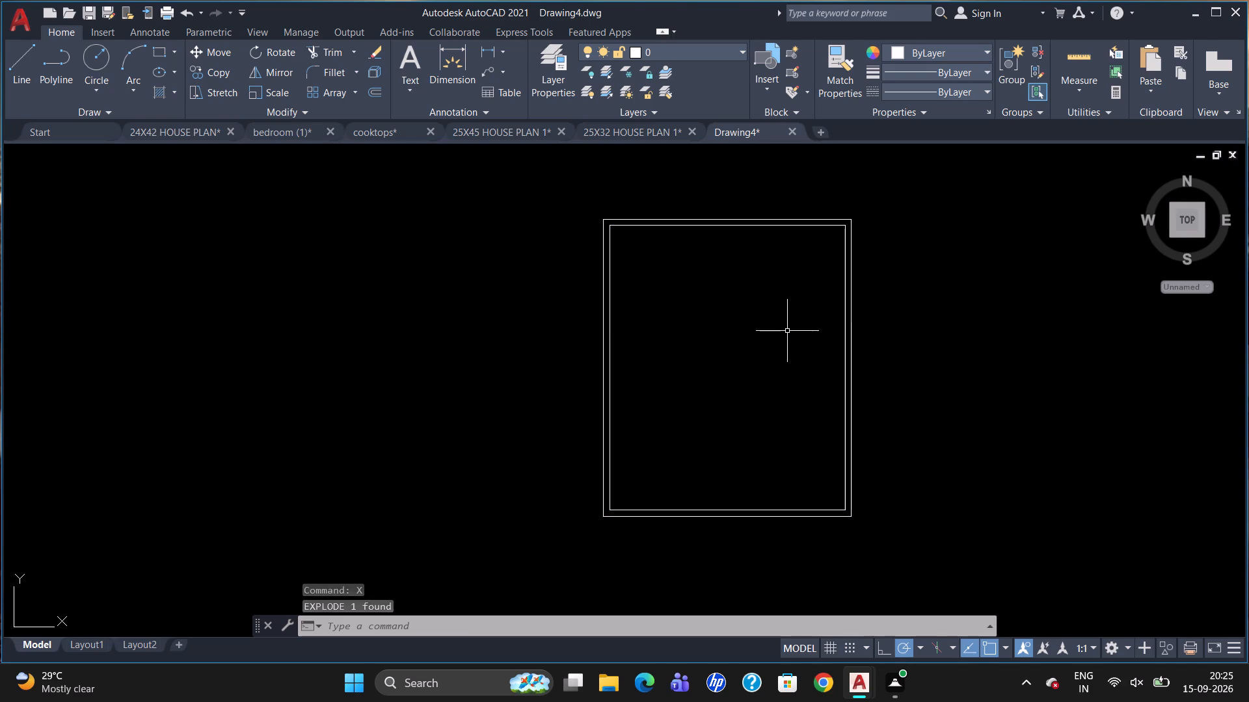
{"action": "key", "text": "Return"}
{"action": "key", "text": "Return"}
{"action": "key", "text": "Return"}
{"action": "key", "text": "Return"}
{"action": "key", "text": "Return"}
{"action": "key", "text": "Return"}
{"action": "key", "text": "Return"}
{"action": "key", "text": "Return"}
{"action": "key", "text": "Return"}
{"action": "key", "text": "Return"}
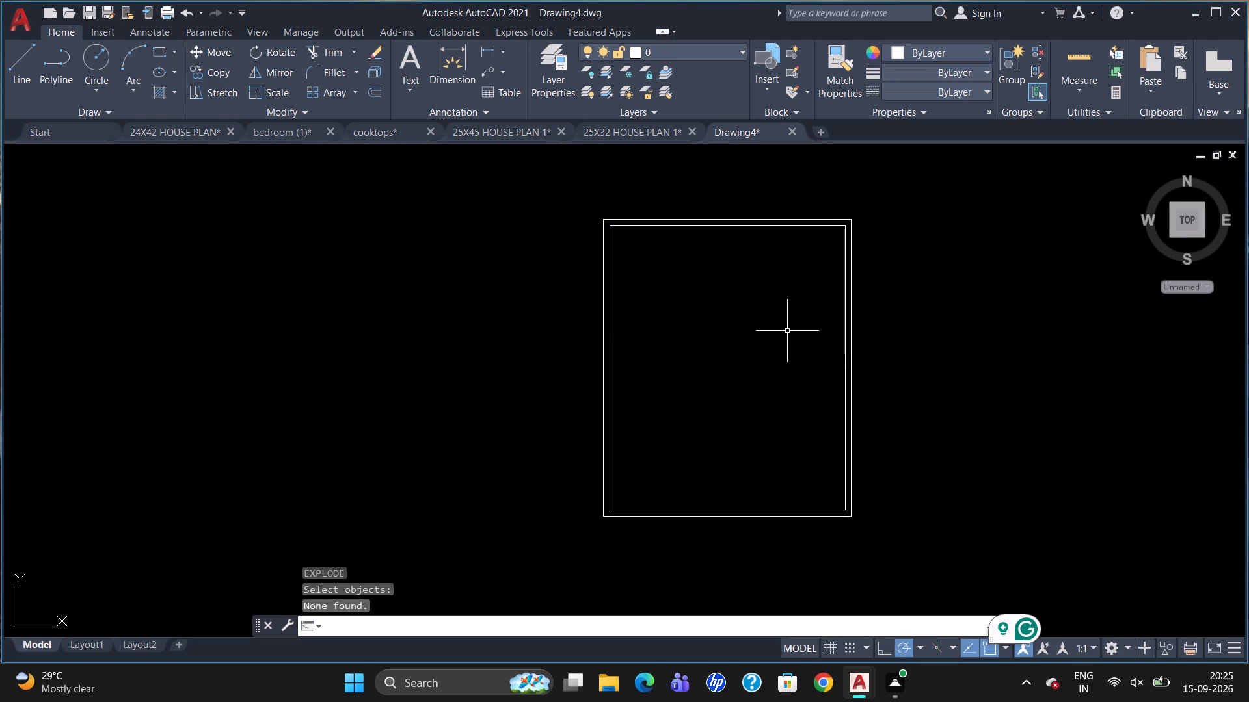
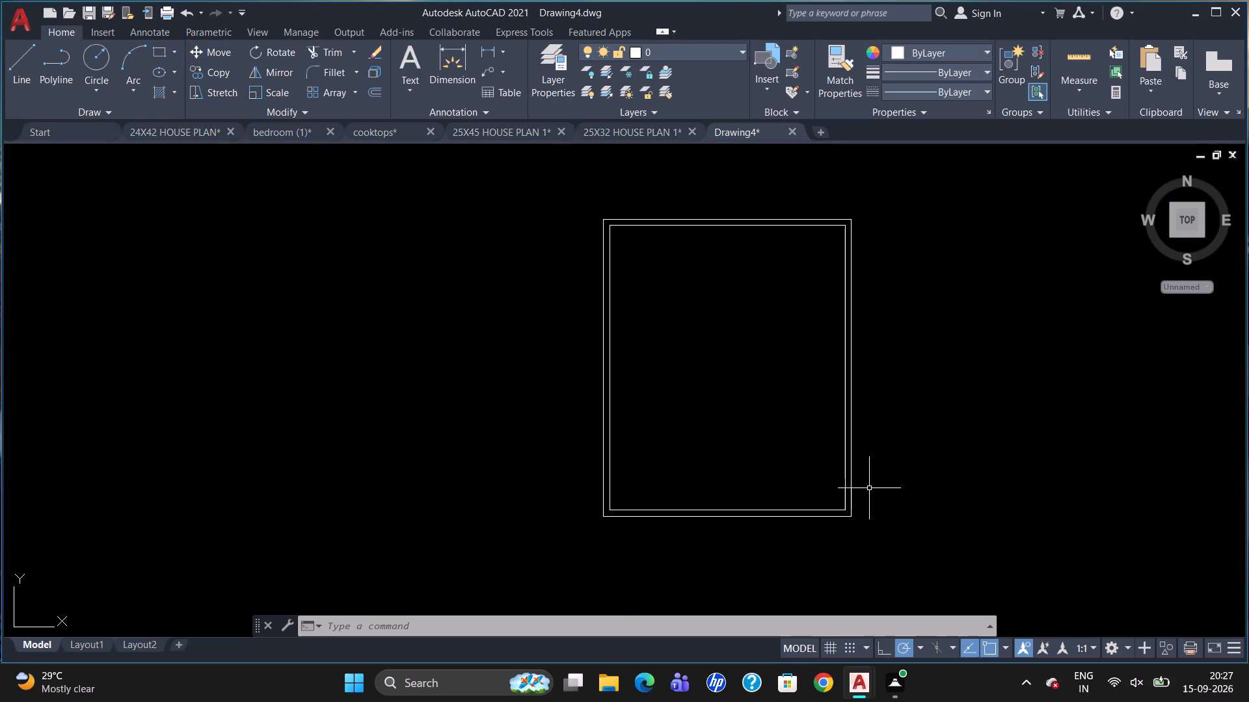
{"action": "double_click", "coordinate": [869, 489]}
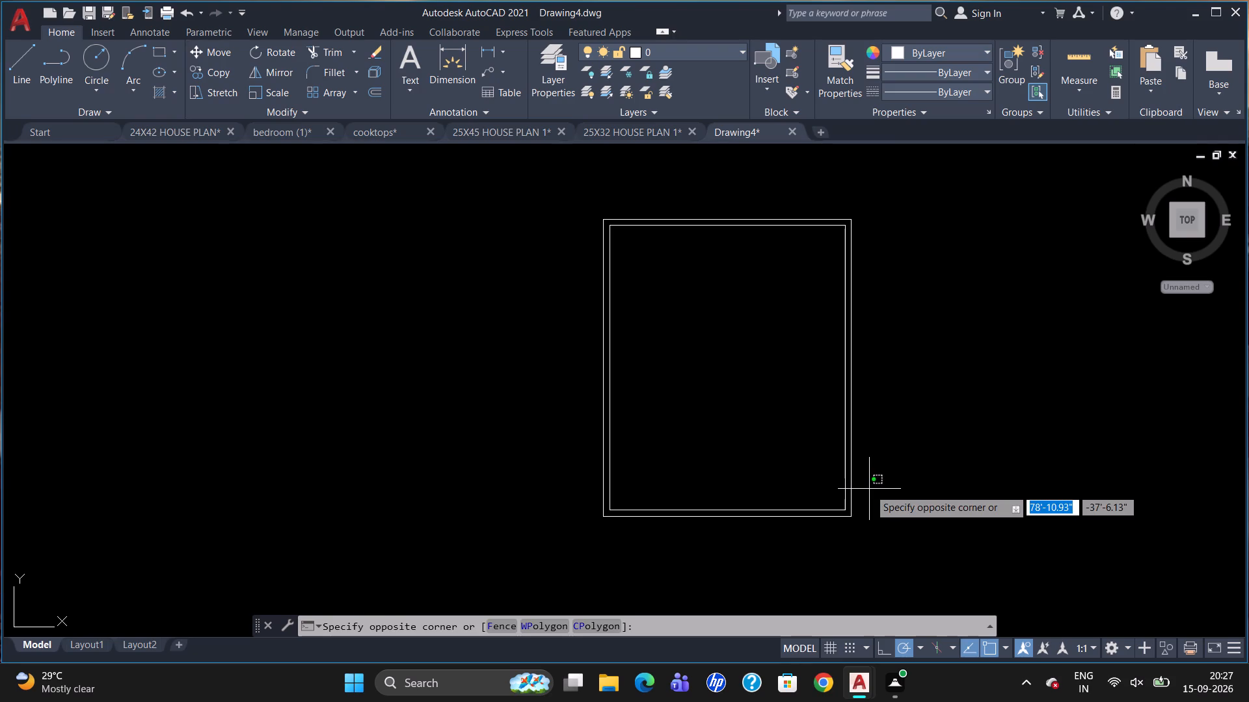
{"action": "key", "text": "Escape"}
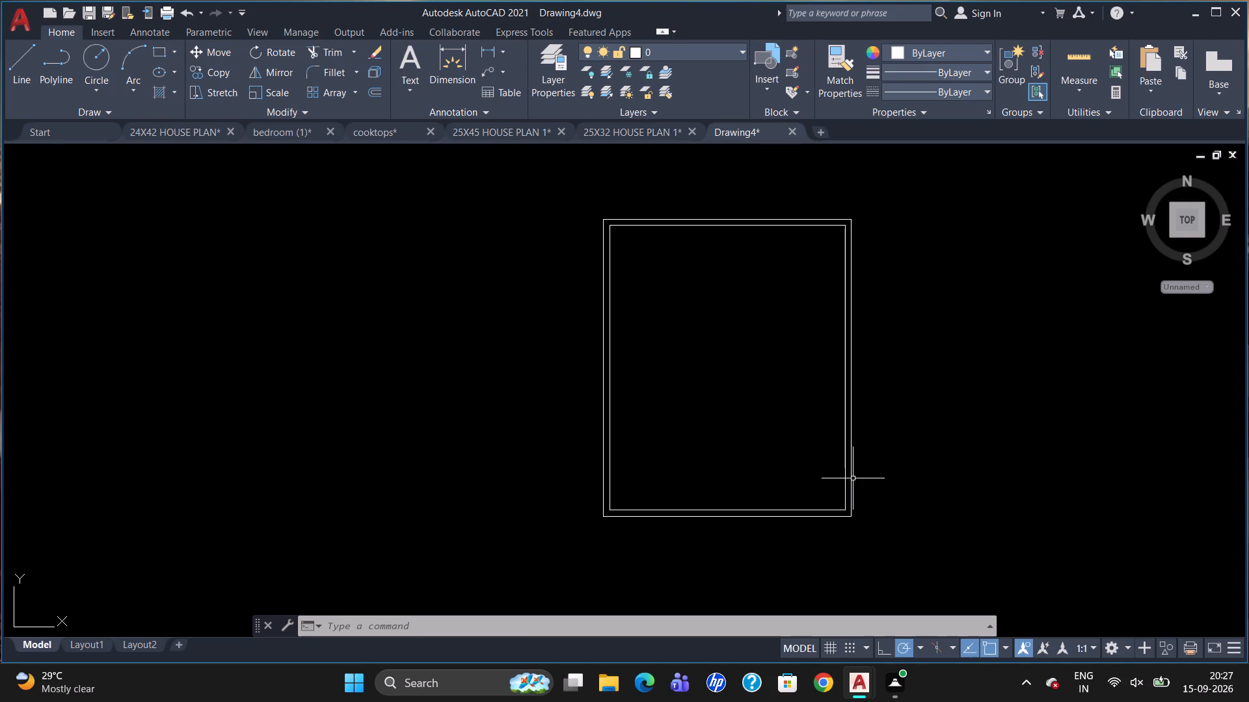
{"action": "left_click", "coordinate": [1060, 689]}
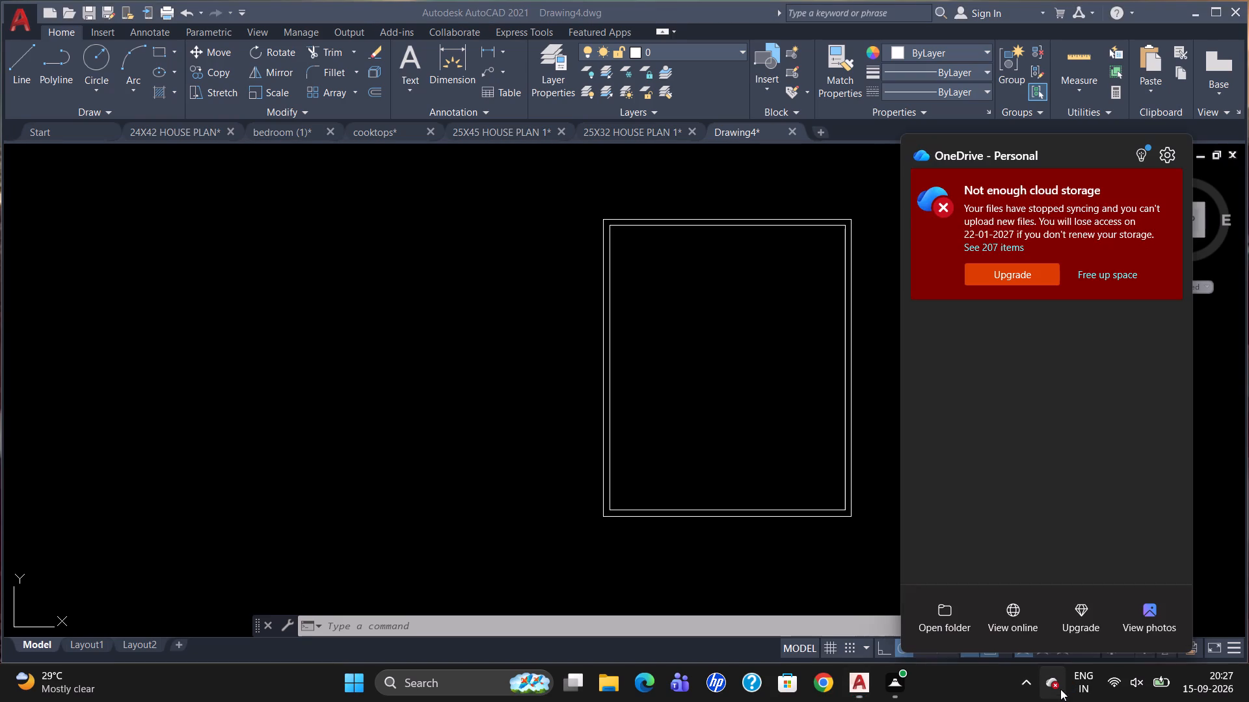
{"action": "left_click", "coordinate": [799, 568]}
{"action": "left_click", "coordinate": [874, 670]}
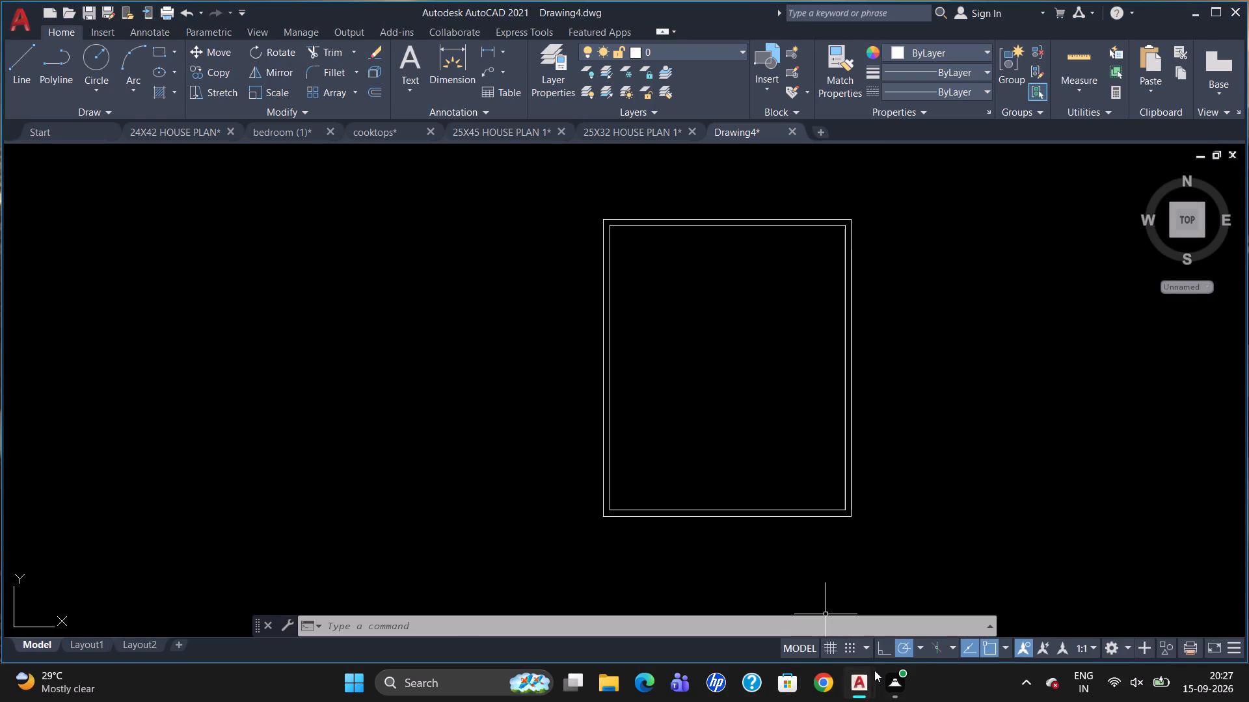
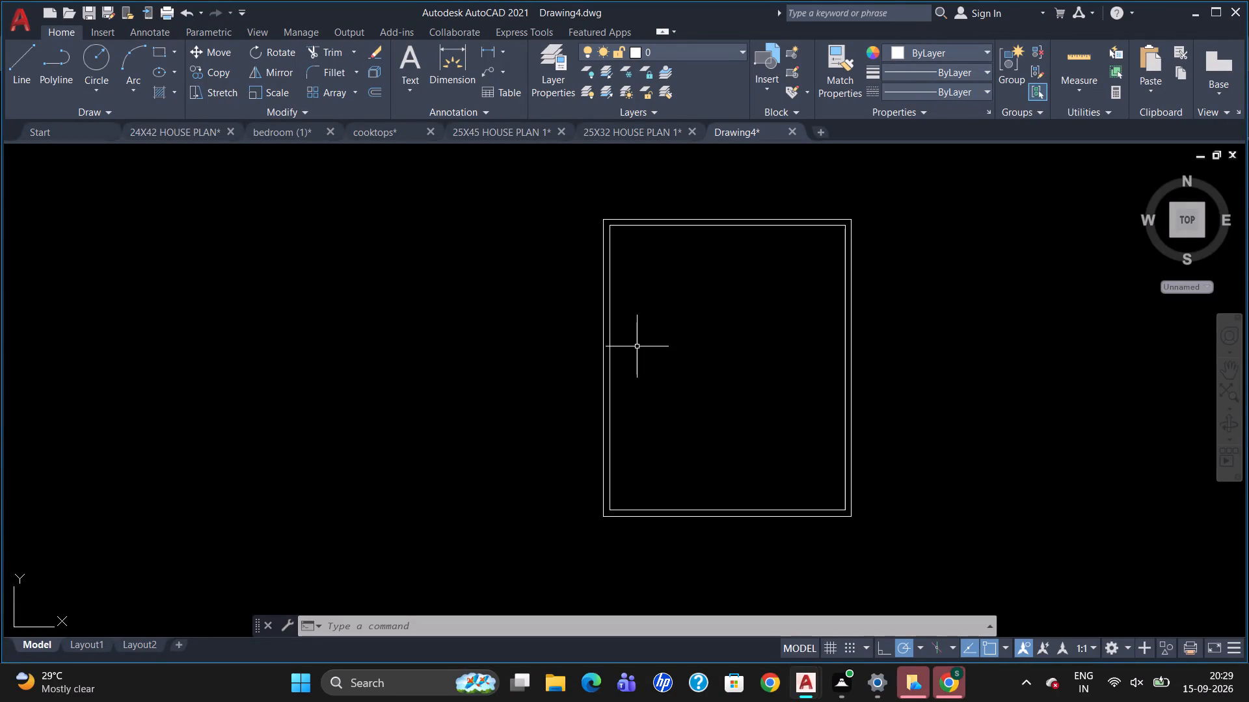
Offset the left wall's inner line 14' into the plan, and offset the copy 4" further right for a partition wall.
{"action": "key", "text": "o"}
{"action": "key", "text": "Return"}
{"action": "key", "text": "1"}
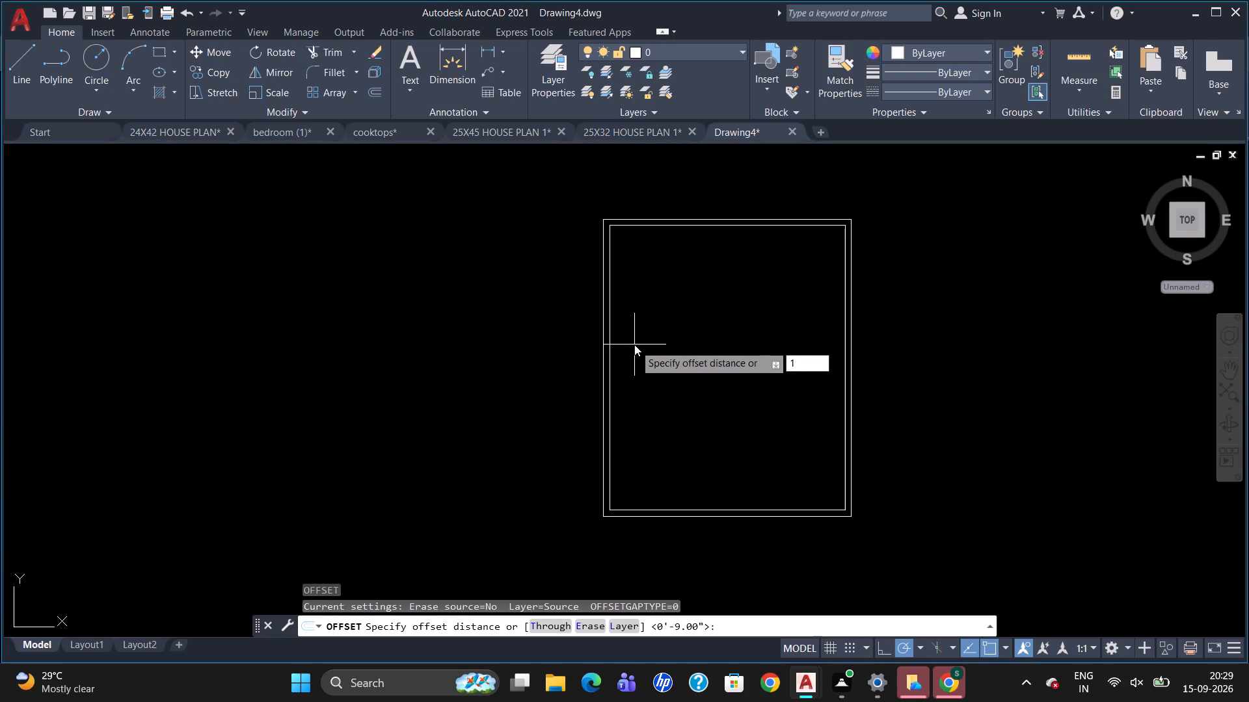
{"action": "type", "text": "4'"}
{"action": "key", "text": "Return"}
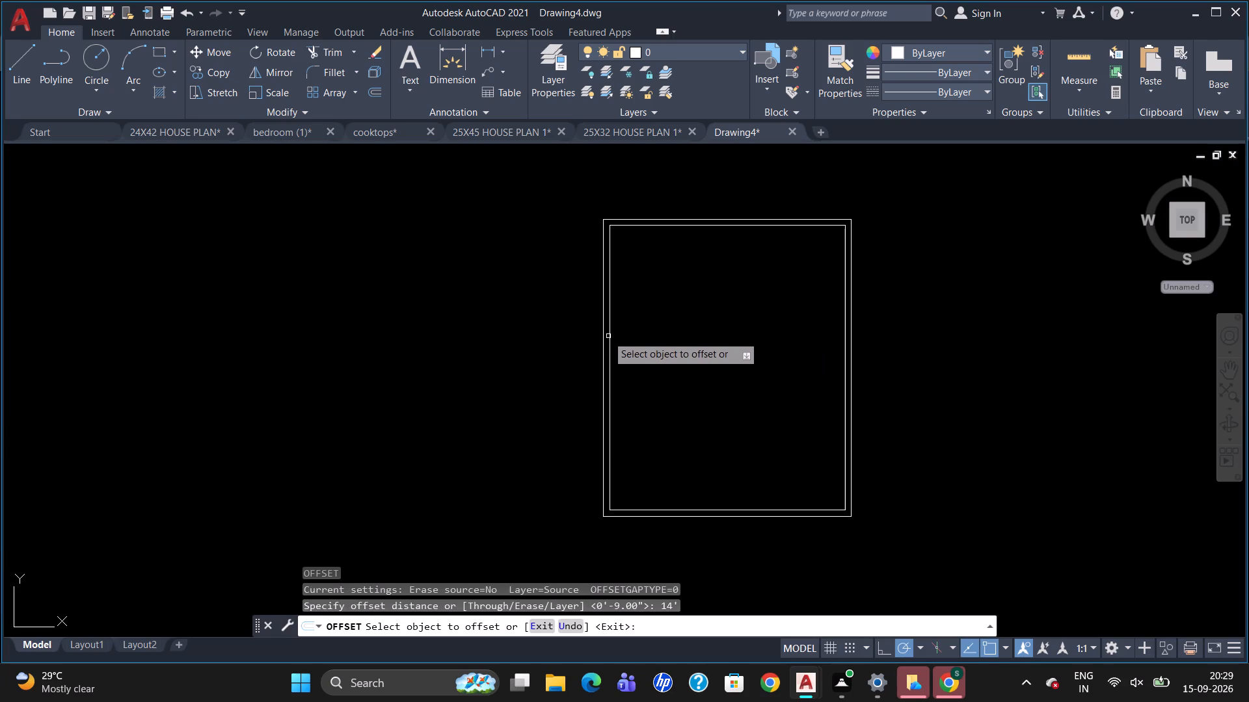
{"action": "left_click", "coordinate": [609, 333]}
{"action": "left_click", "coordinate": [636, 346]}
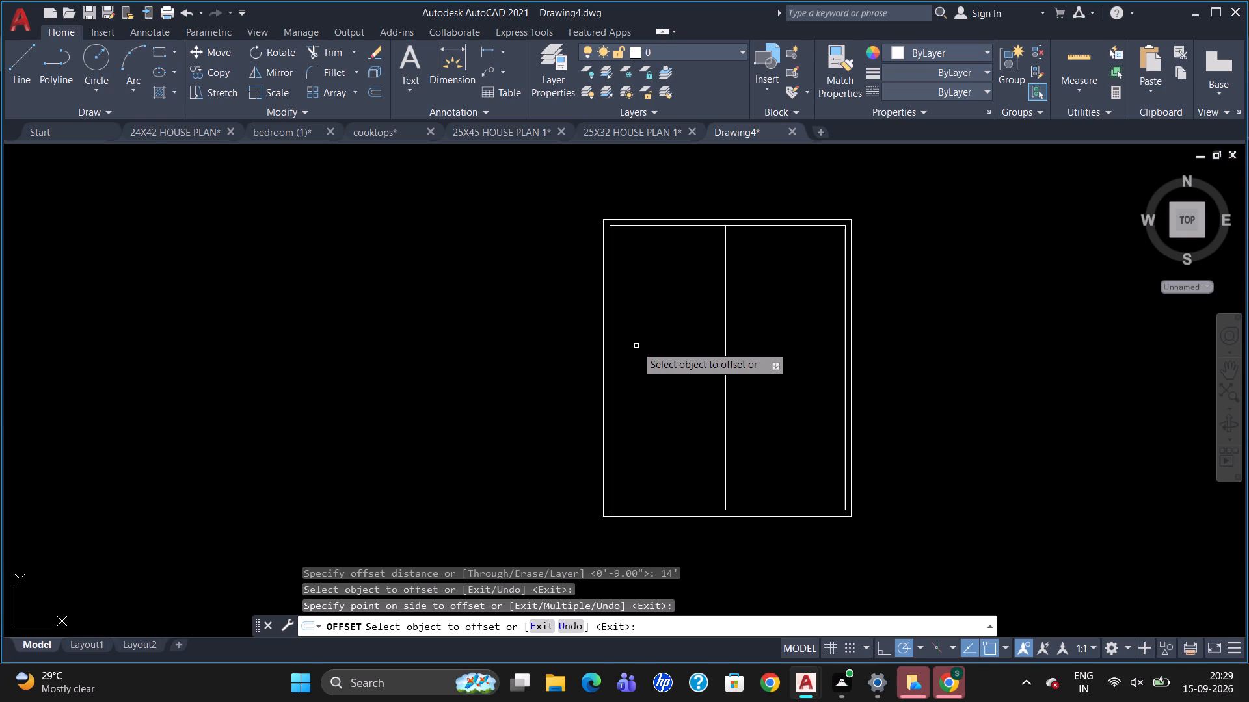
{"action": "left_click", "coordinate": [725, 347]}
{"action": "key", "text": "4"}
{"action": "key", "text": "Return"}
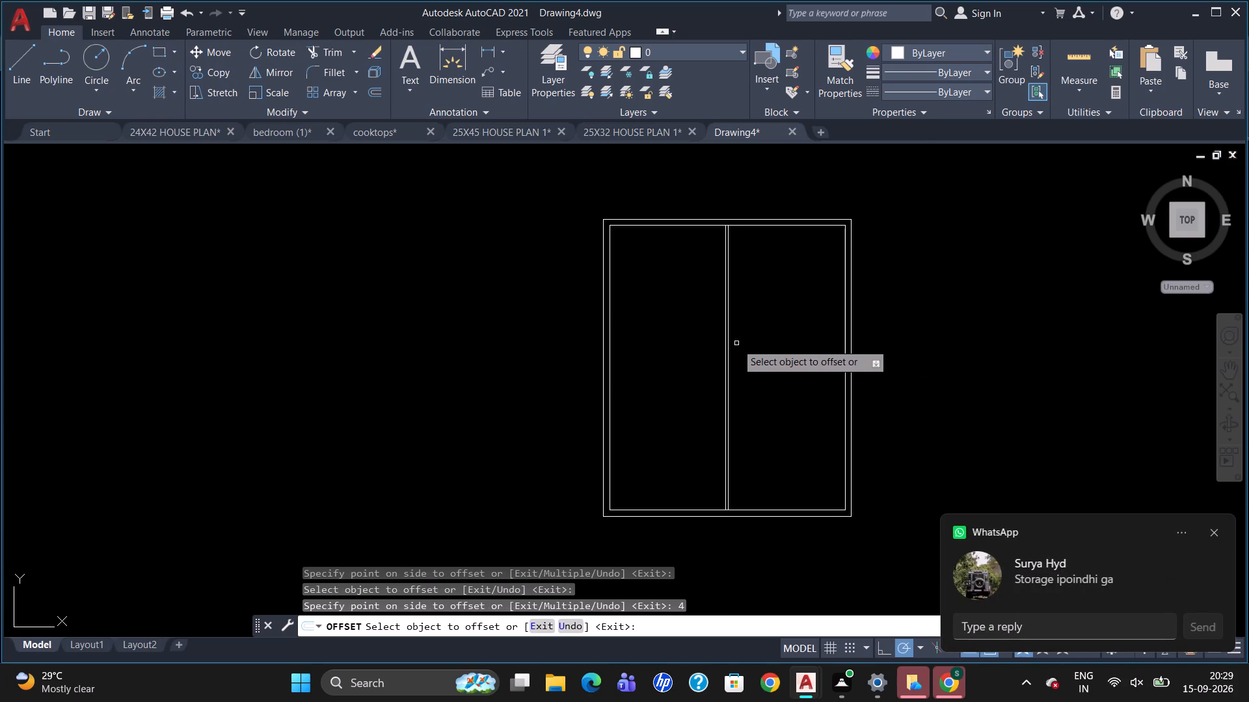
Offset the partition's right face 3'8" to the right, and offset that line by 4" to make a second vertical partition.
{"action": "scroll", "coordinate": [736, 343], "scroll_direction": "up", "scroll_amount": 2}
{"action": "left_click", "coordinate": [716, 345]}
{"action": "scroll", "coordinate": [749, 360], "scroll_direction": "down", "scroll_amount": 2}
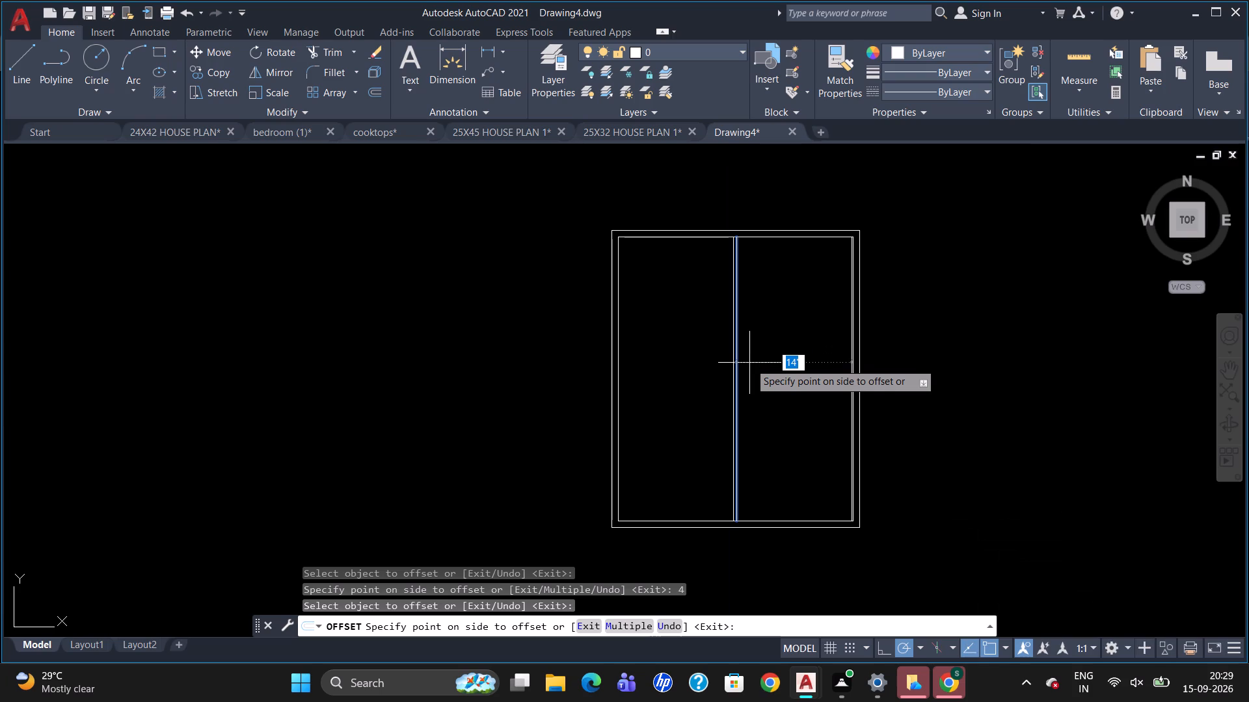
{"action": "type", "text": "3'8"}
{"action": "key", "text": "shift+quotedbl"}
{"action": "key", "text": "Return"}
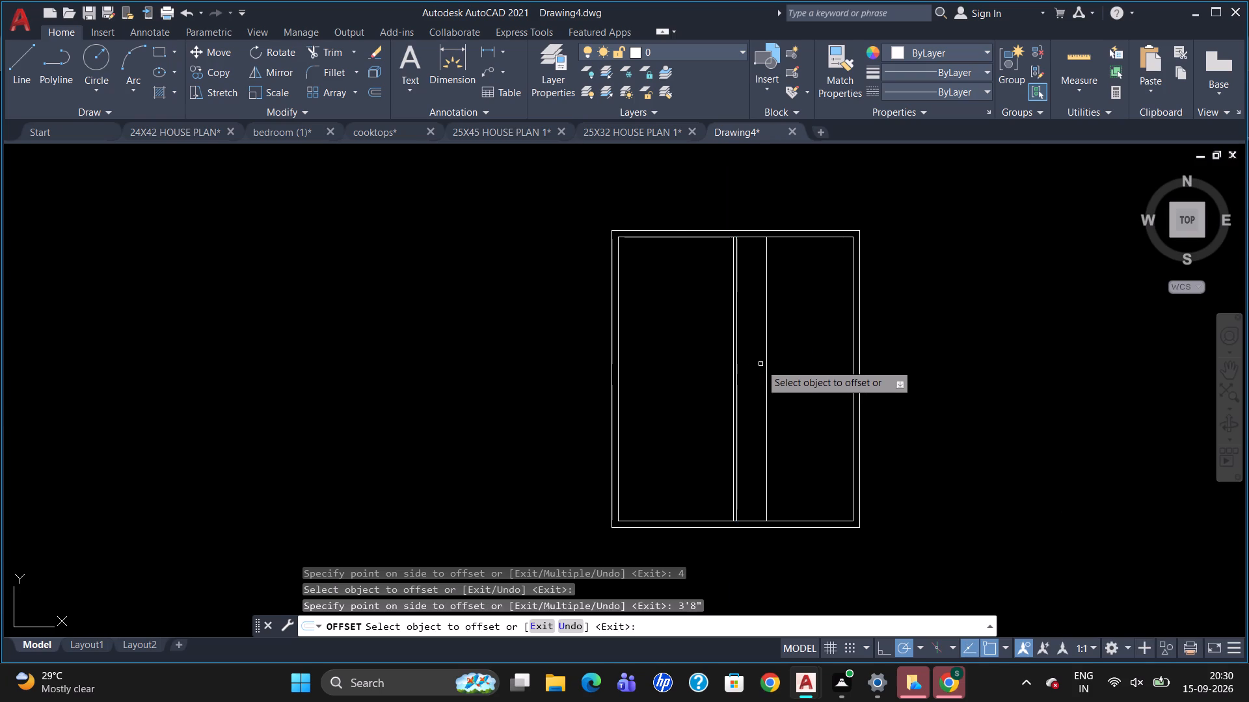
{"action": "left_click", "coordinate": [766, 370]}
{"action": "key", "text": "4"}
{"action": "key", "text": "Return"}
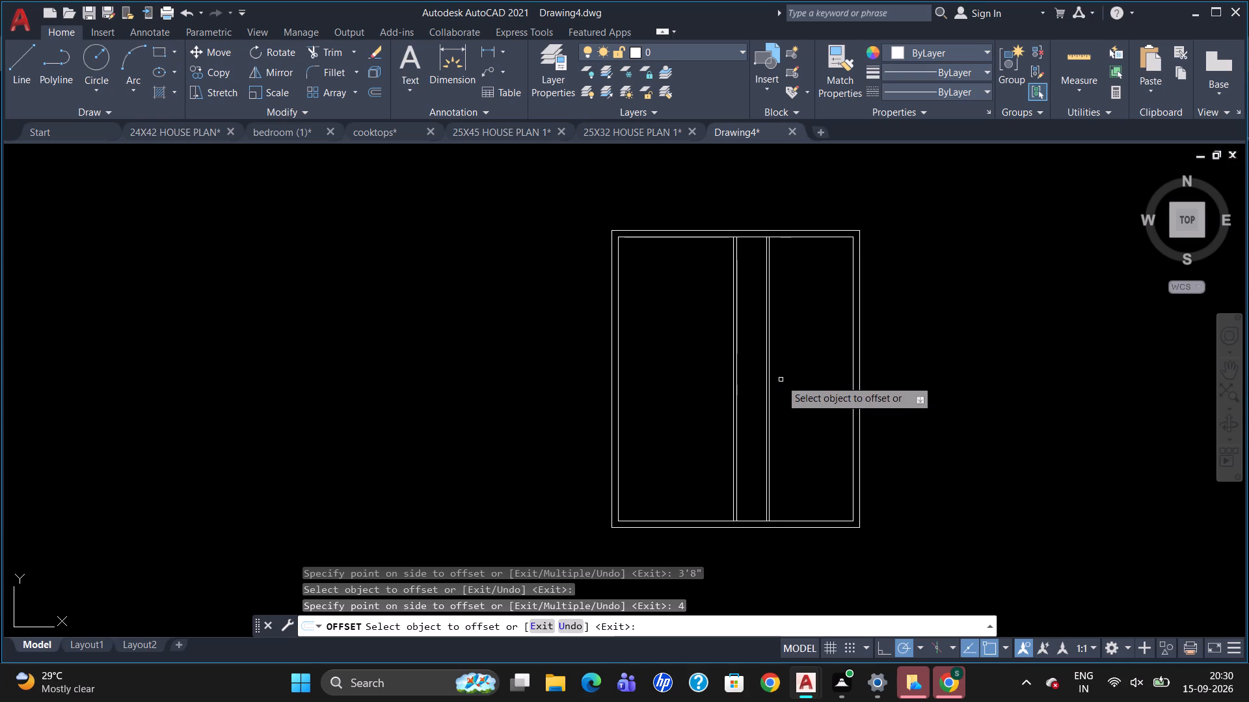
Offset the second partition's right face 4' to the right, and offset that line by 4" to make a third vertical partition.
{"action": "left_click", "coordinate": [770, 365]}
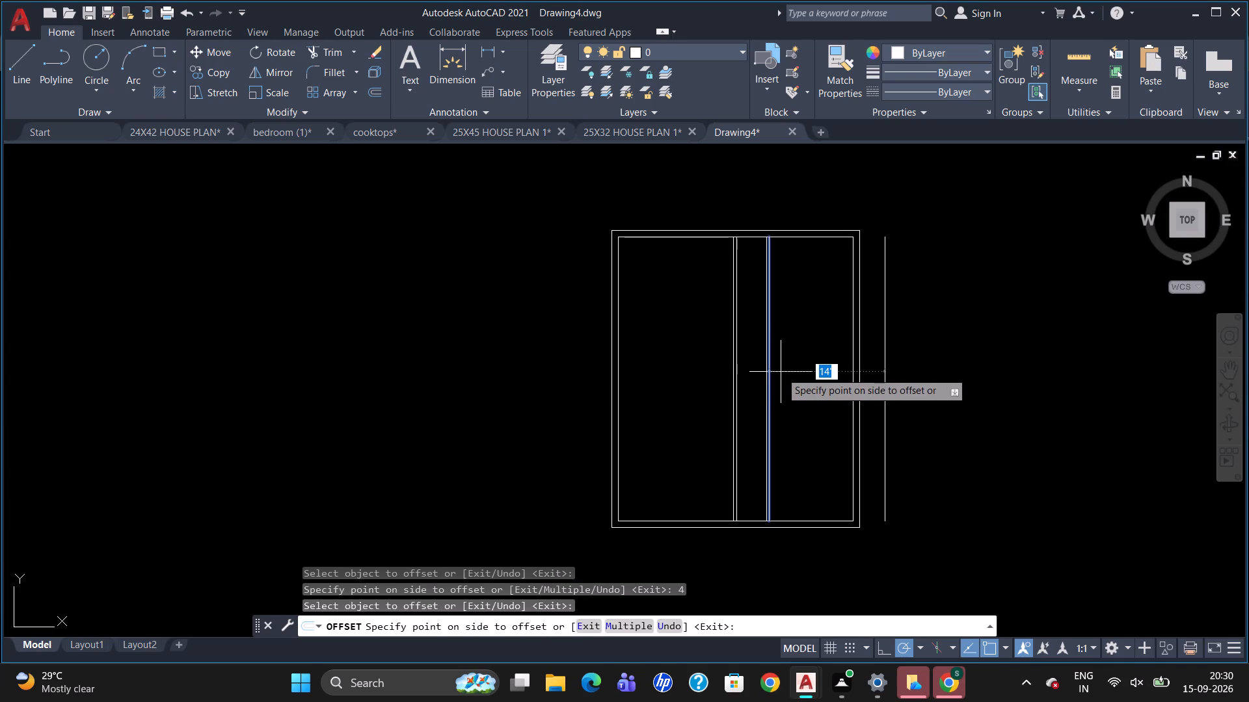
{"action": "type", "text": "4'"}
{"action": "key", "text": "Return"}
{"action": "left_click", "coordinate": [801, 377]}
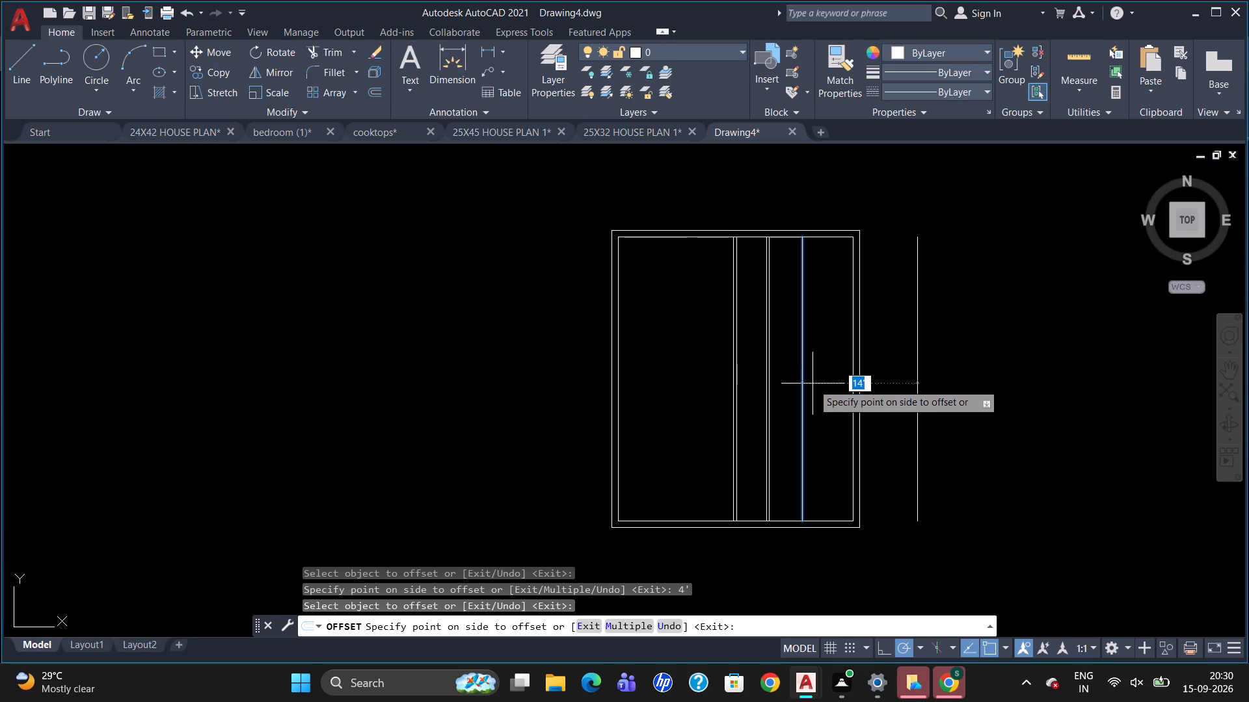
{"action": "key", "text": "4"}
{"action": "key", "text": "Return"}
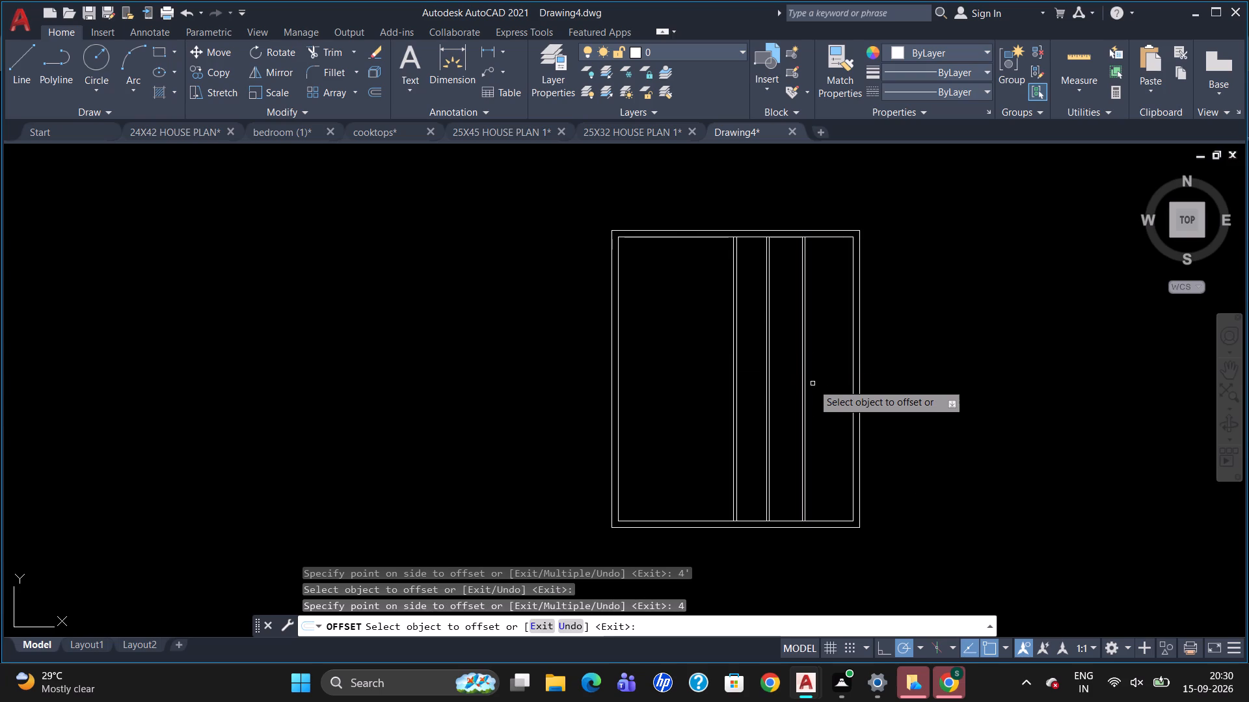
{"action": "key", "text": "Escape"}
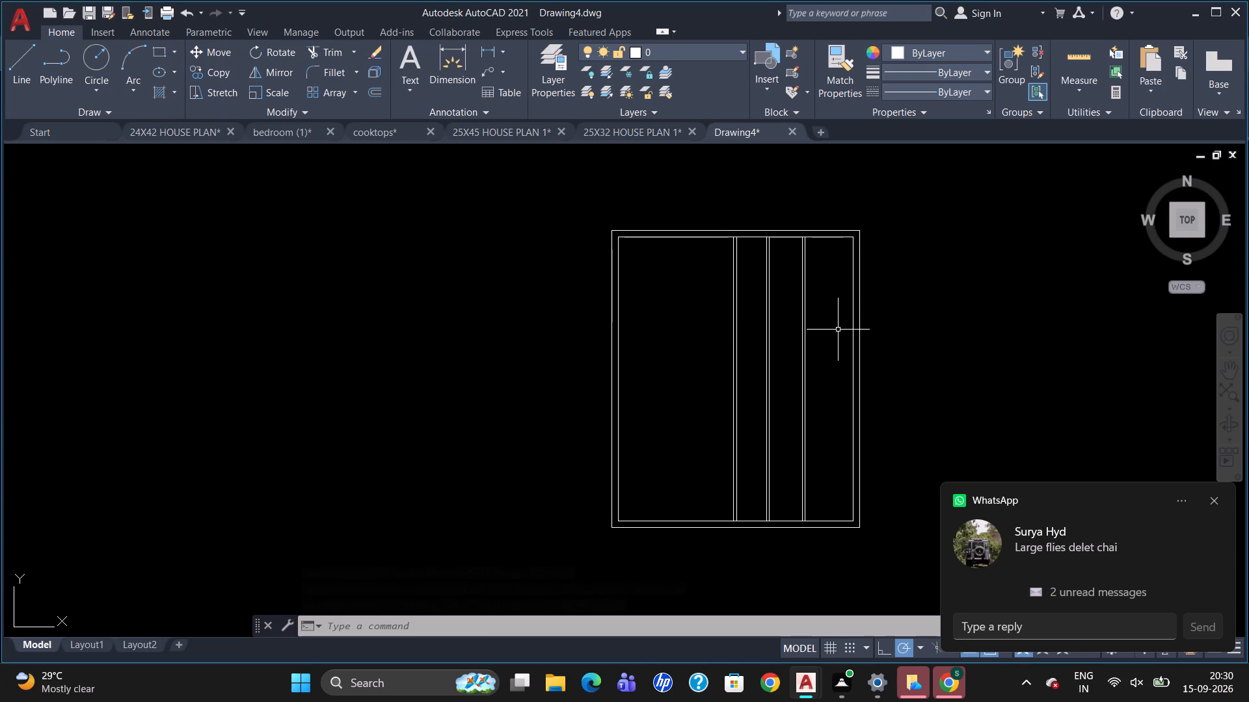
{"action": "left_click", "coordinate": [1211, 500]}
{"action": "key", "text": "Escape"}
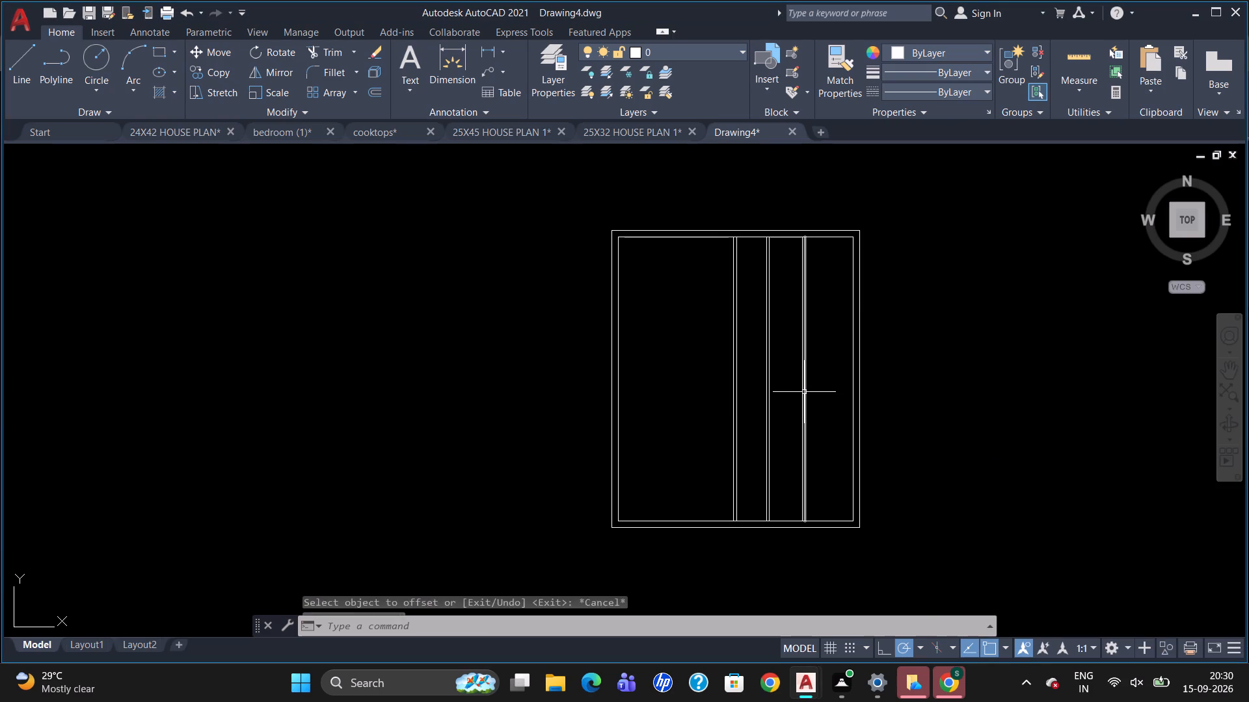
Measure the clear width between the third partition and the right wall with a temporary linear dimension, and delete it.
{"action": "type", "text": "DLI"}
{"action": "key", "text": "Return"}
{"action": "scroll", "coordinate": [806, 242], "scroll_direction": "up", "scroll_amount": 3}
{"action": "left_click", "coordinate": [805, 222]}
{"action": "left_click", "coordinate": [1004, 219]}
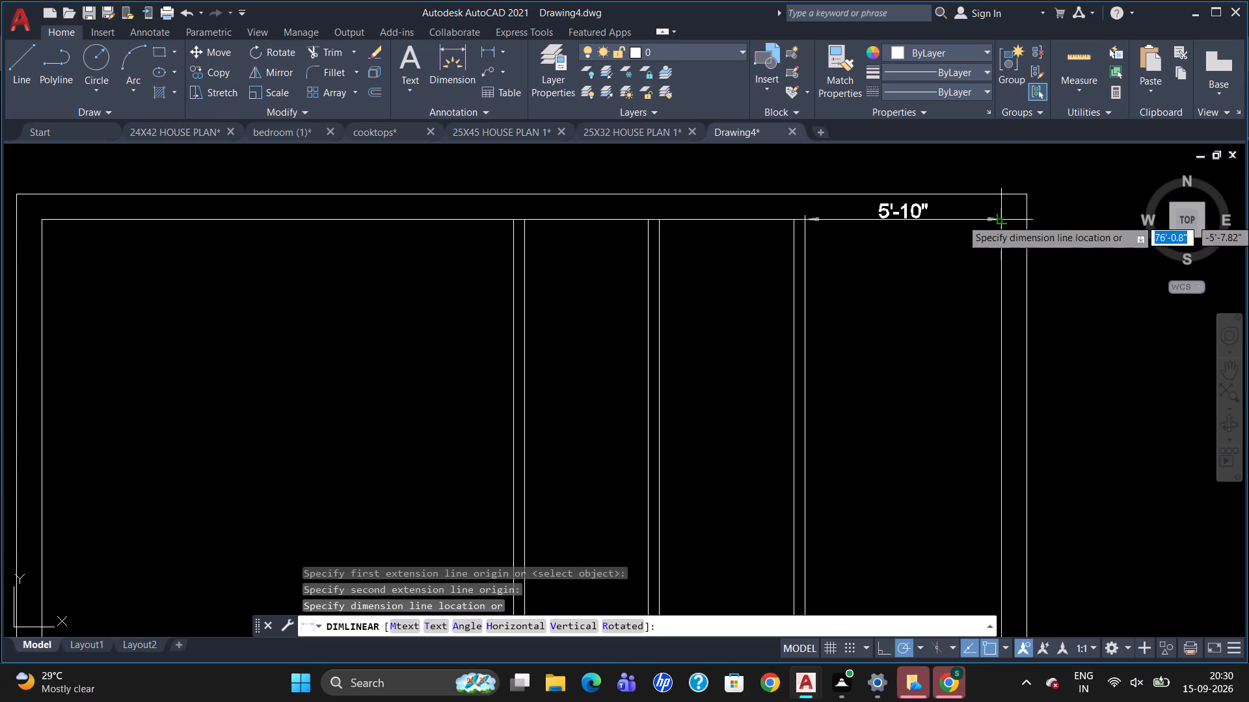
{"action": "left_click", "coordinate": [996, 248]}
{"action": "left_click", "coordinate": [909, 241]}
{"action": "key", "text": "Home"}
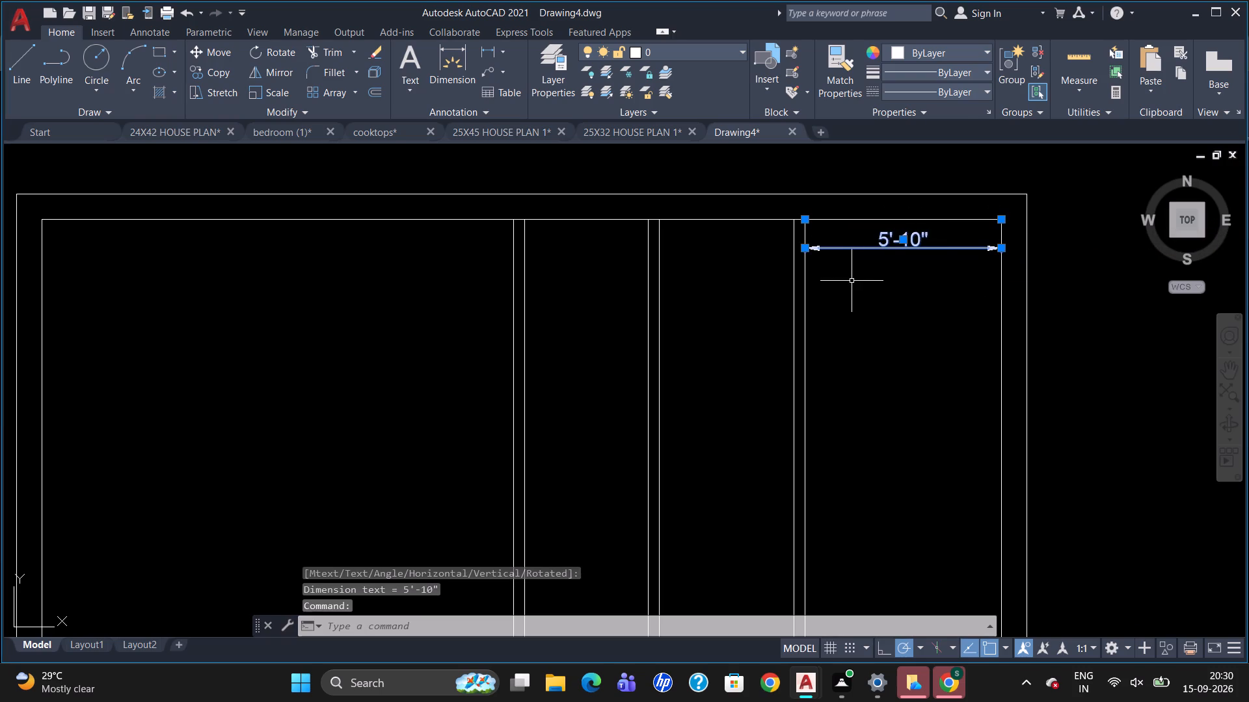
{"action": "key", "text": "Delete"}
Explode the outer wall rectangle into separate lines.
{"action": "scroll", "coordinate": [792, 276], "scroll_direction": "down", "scroll_amount": 4}
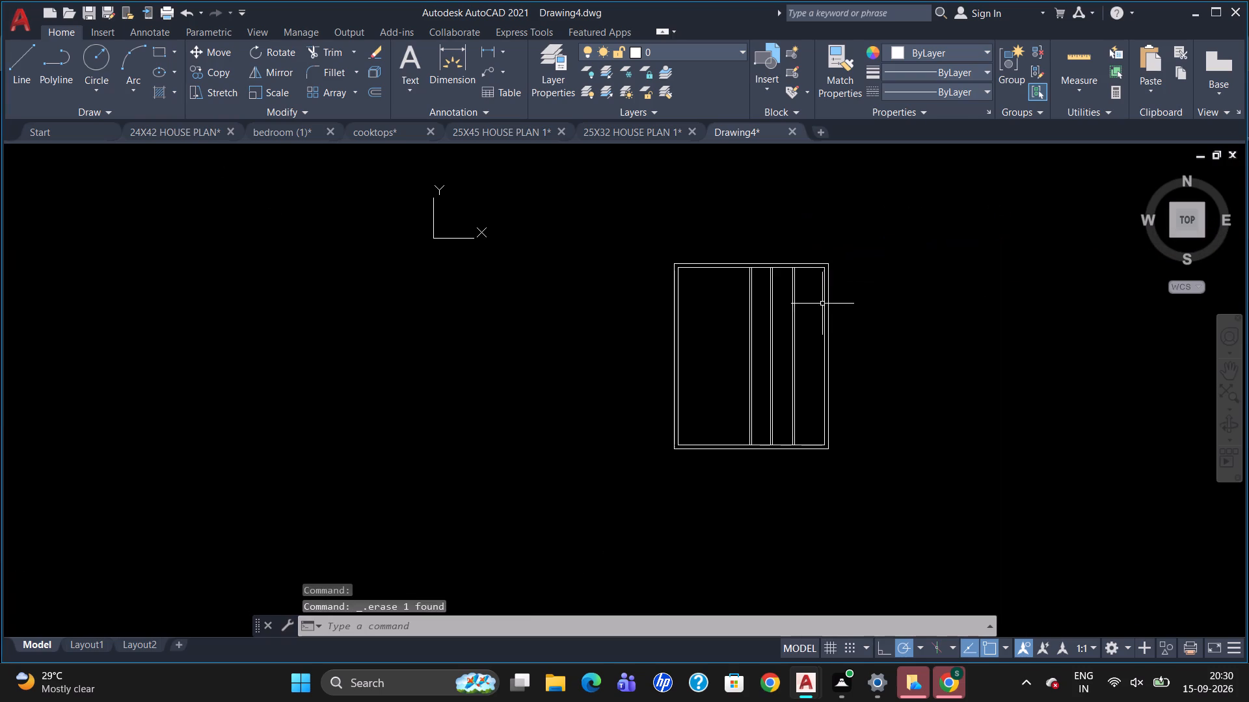
{"action": "left_click", "coordinate": [823, 304]}
{"action": "key", "text": "Escape"}
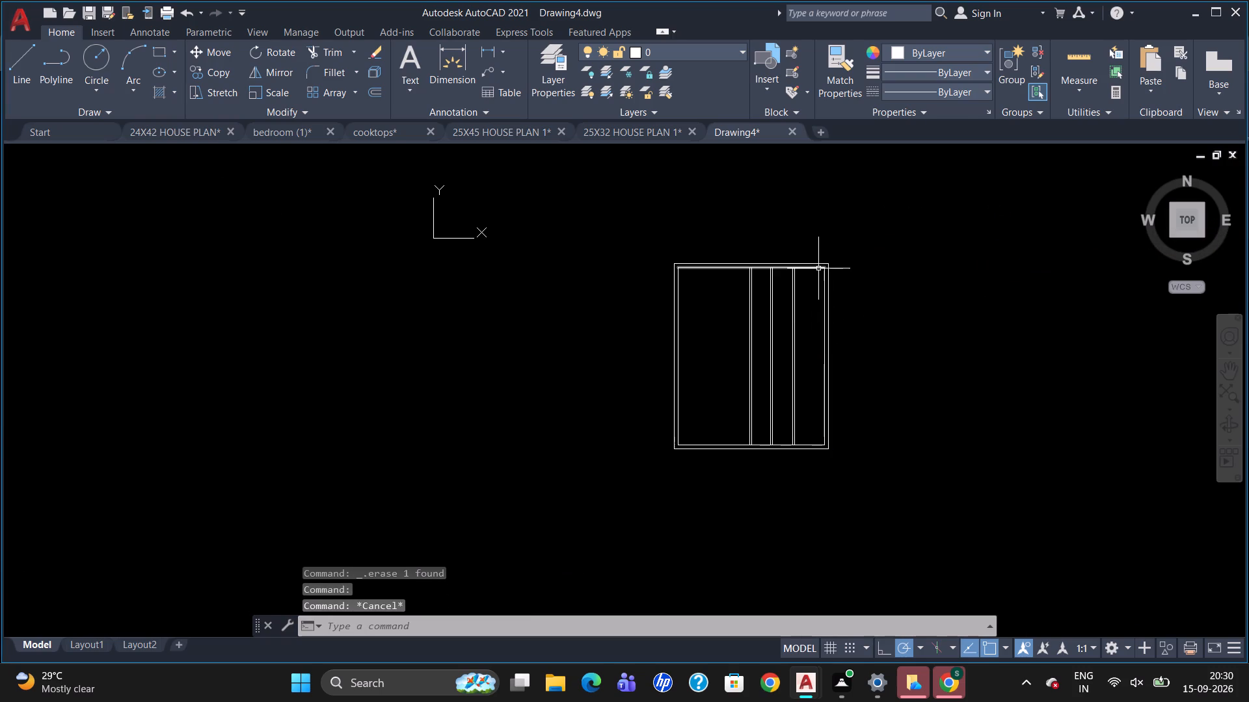
{"action": "left_click", "coordinate": [821, 263]}
{"action": "key", "text": "x"}
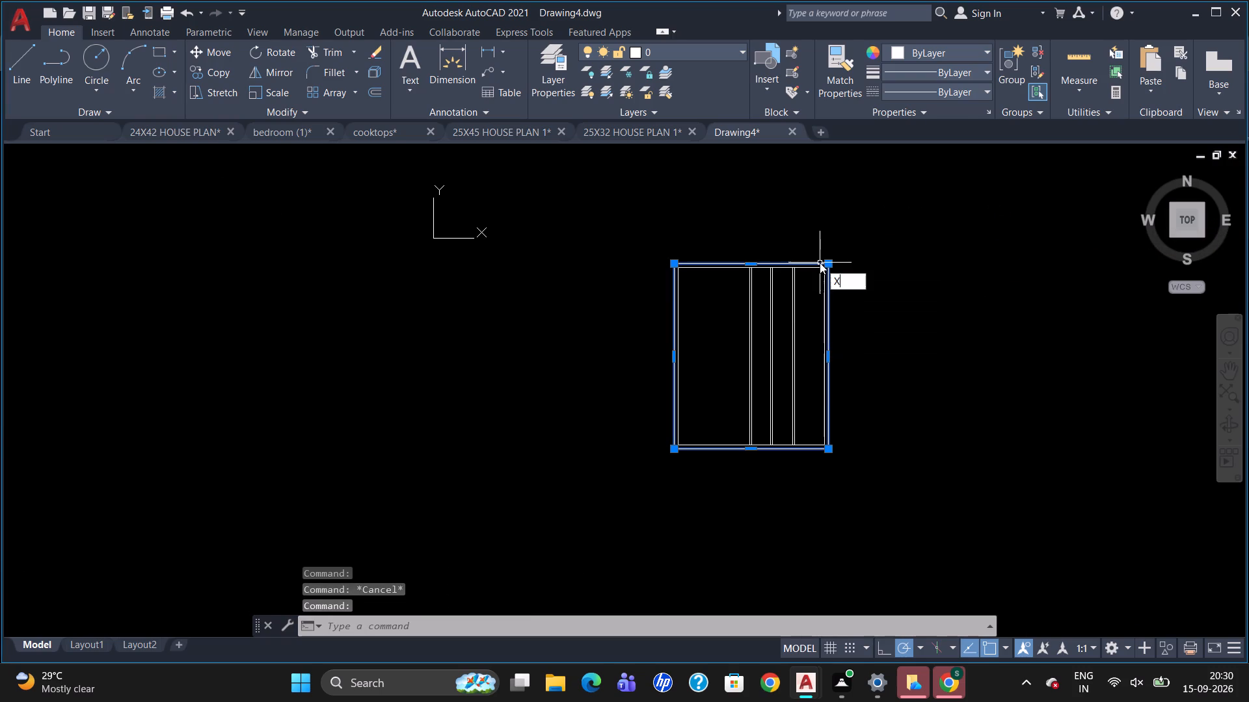
{"action": "key", "text": "Return"}
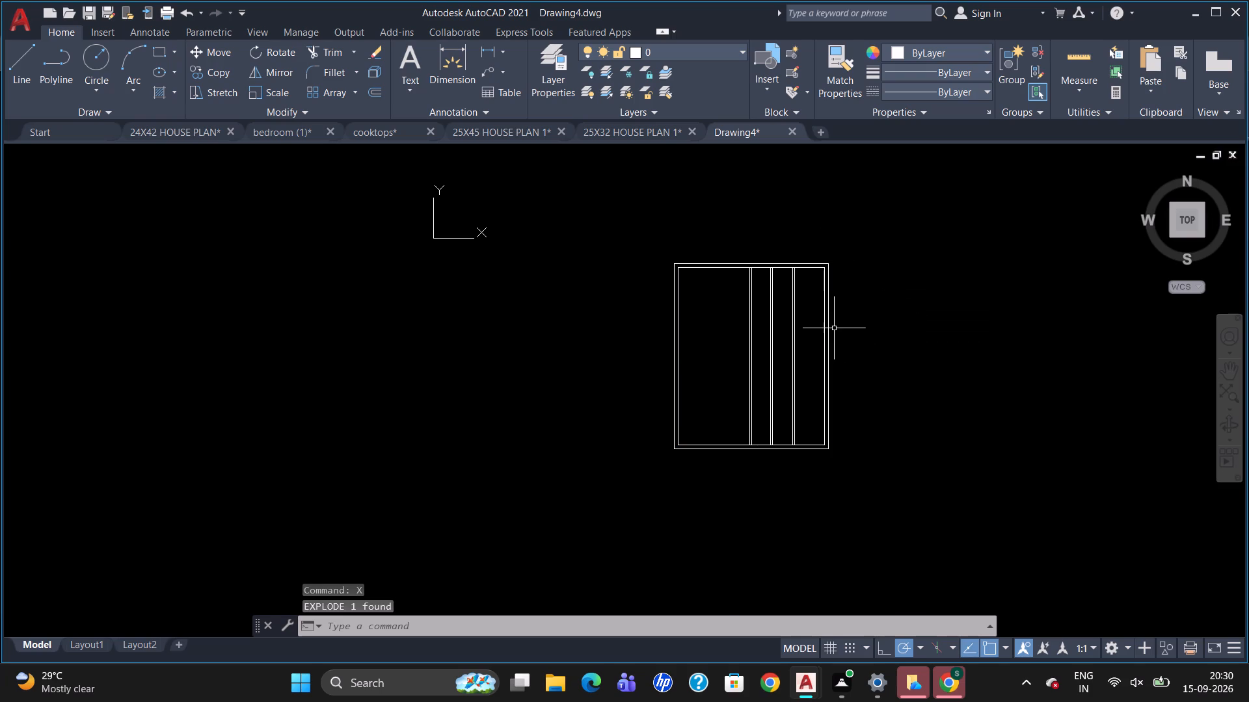
Delete the outer and inner lines of the right wall.
{"action": "scroll", "coordinate": [834, 328], "scroll_direction": "up", "scroll_amount": 2}
{"action": "left_click", "coordinate": [820, 337]}
{"action": "left_click", "coordinate": [807, 352]}
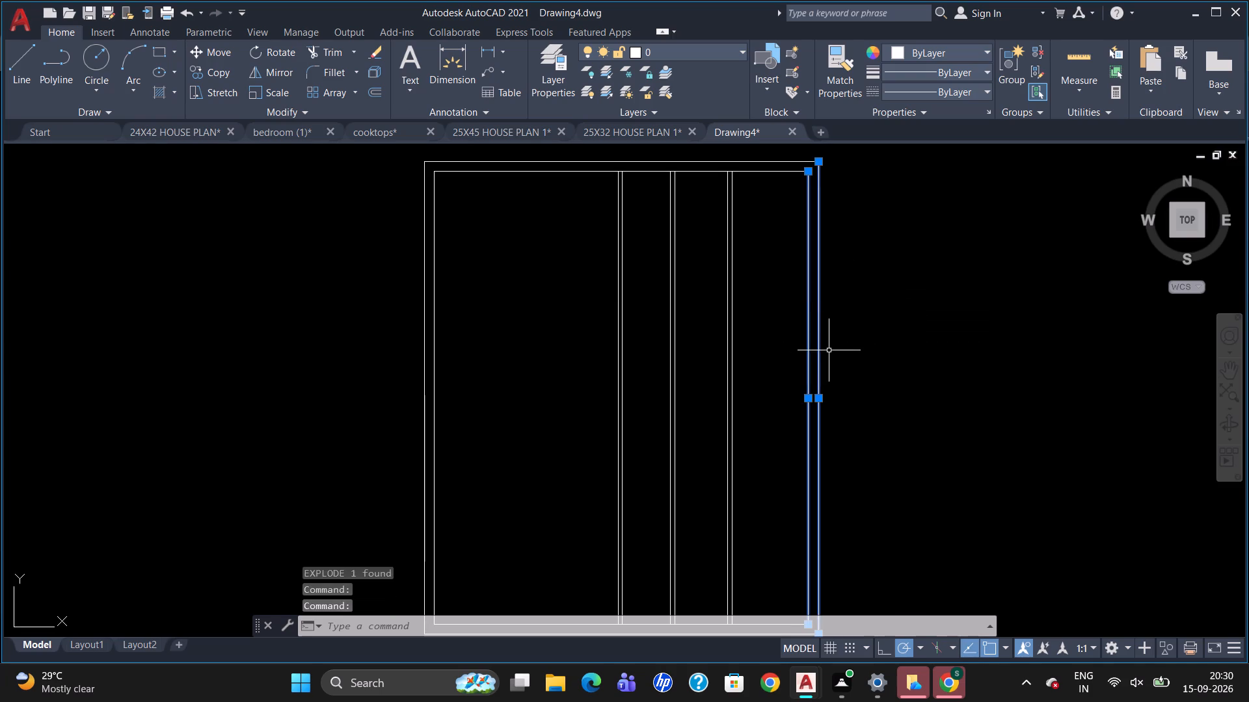
{"action": "key", "text": "Delete"}
Offset the third partition's right face 10' to the right, and offset that line by 9" to form the new right outer wall.
{"action": "scroll", "coordinate": [807, 247], "scroll_direction": "down", "scroll_amount": 1}
{"action": "scroll", "coordinate": [754, 302], "scroll_direction": "up", "scroll_amount": 1}
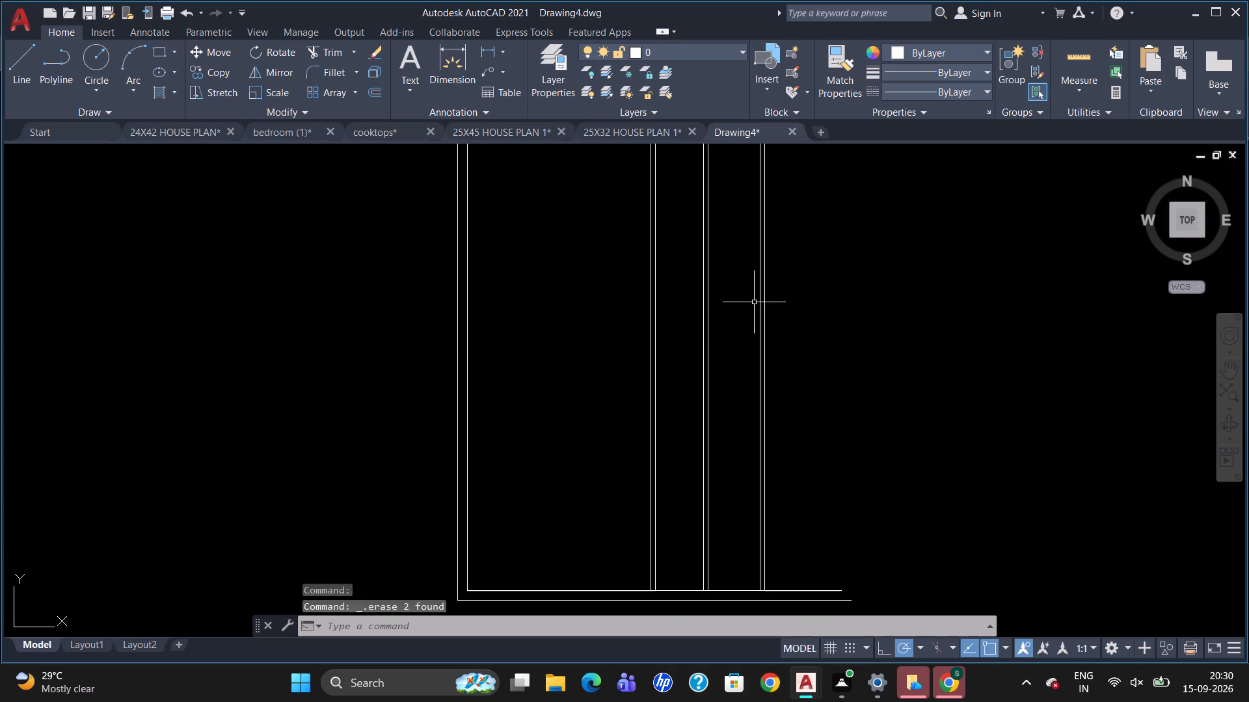
{"action": "key", "text": "o"}
{"action": "key", "text": "Return"}
{"action": "type", "text": "10"}
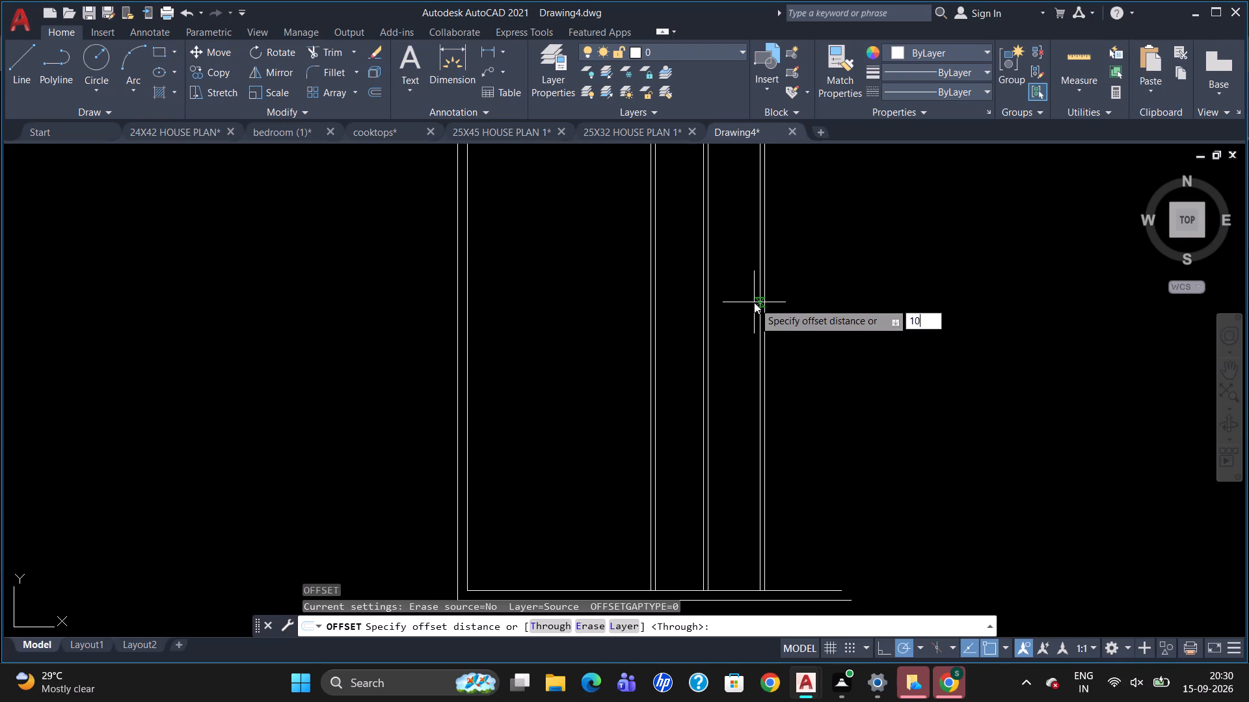
{"action": "key", "text": "apostrophe"}
{"action": "key", "text": "Return"}
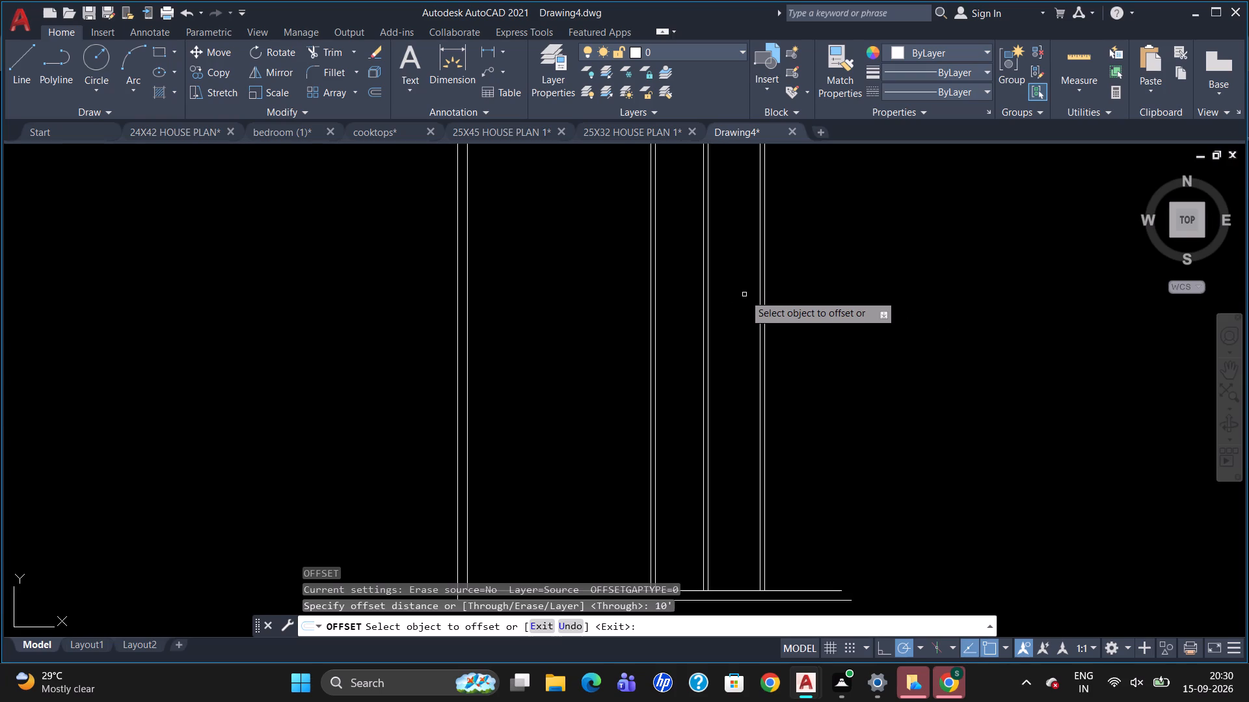
{"action": "left_click", "coordinate": [765, 293]}
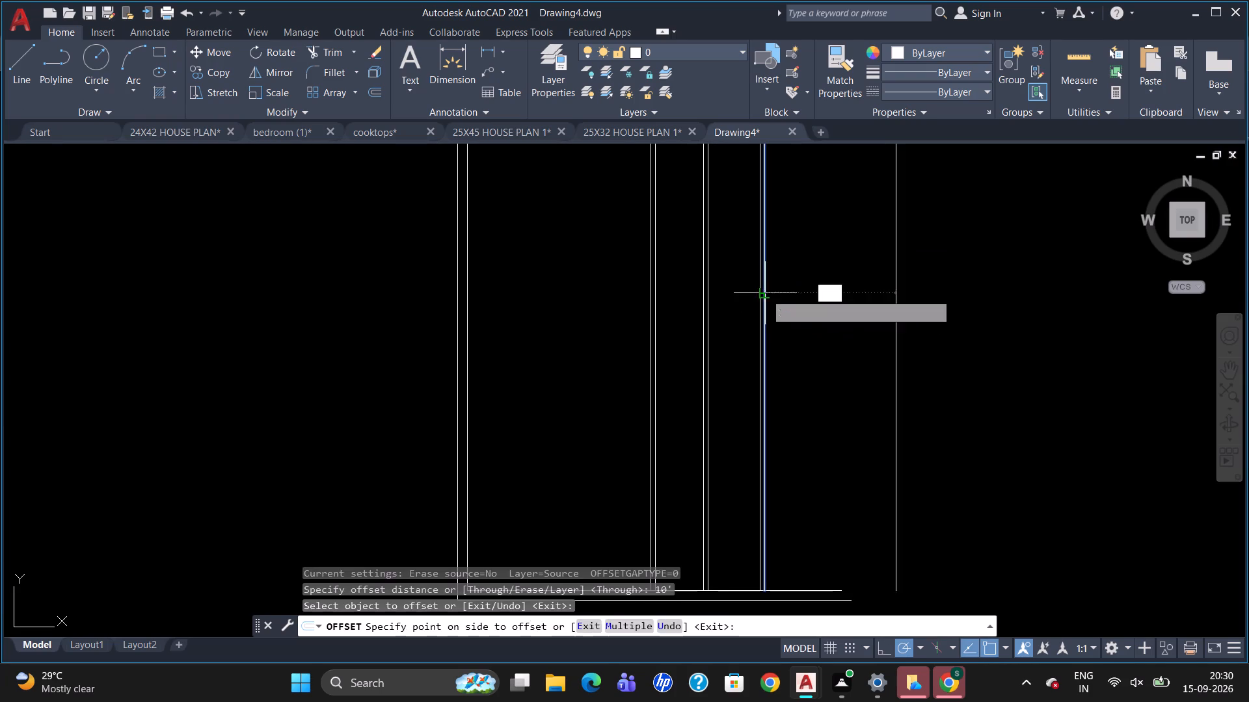
{"action": "left_click", "coordinate": [830, 330]}
{"action": "left_click", "coordinate": [897, 353]}
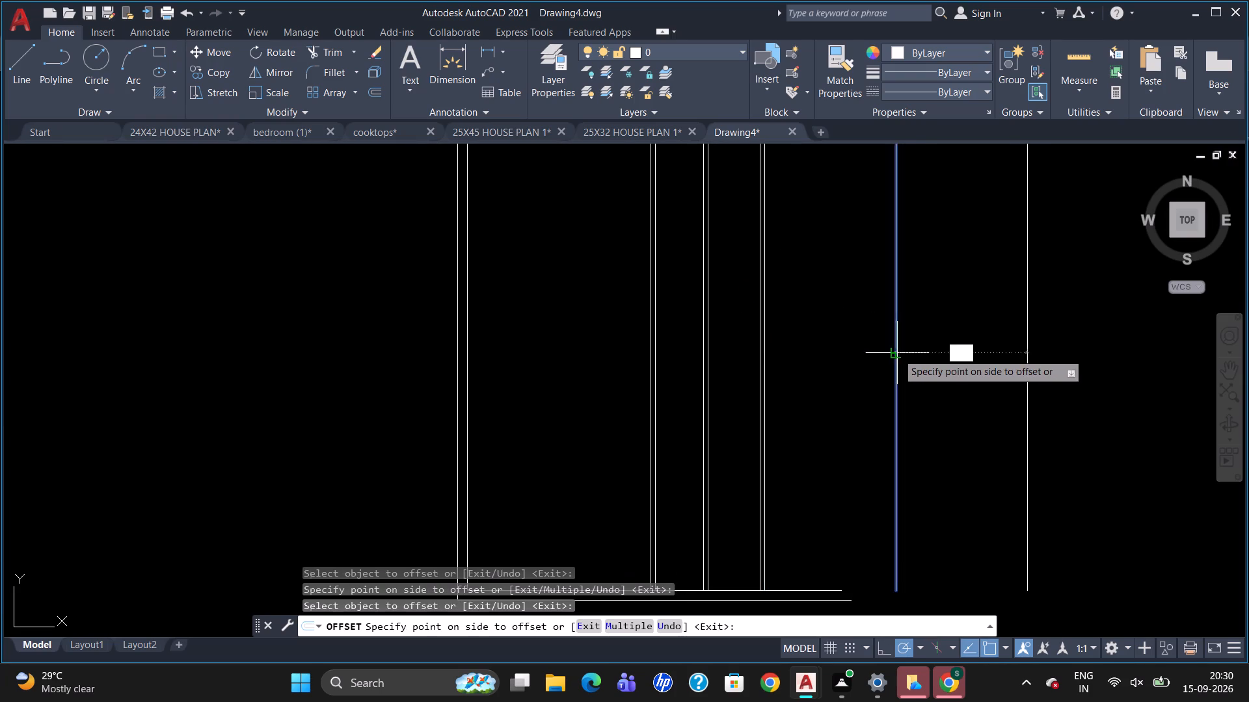
{"action": "key", "text": "9"}
{"action": "key", "text": "Return"}
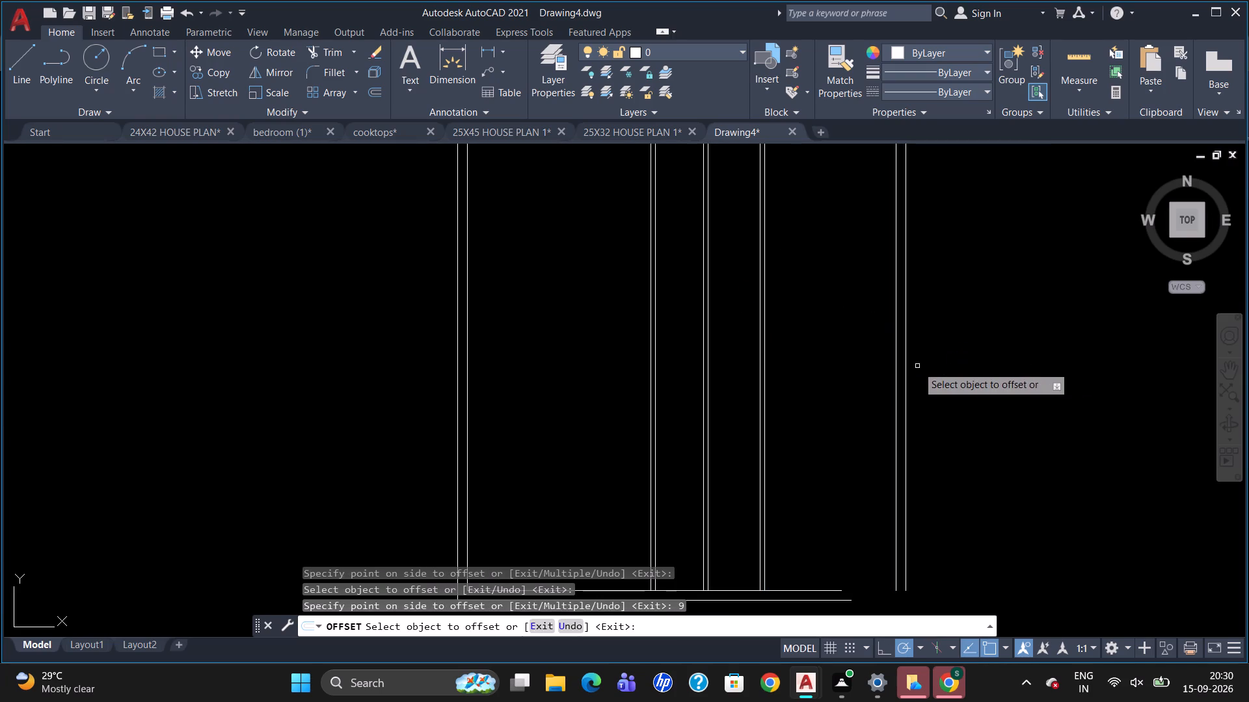
{"action": "key", "text": "Escape"}
Draw lines extending the top wall's outer and inner lines past the new right wall, about 6'-10" and 9' long.
{"action": "scroll", "coordinate": [900, 402], "scroll_direction": "down", "scroll_amount": 2}
{"action": "scroll", "coordinate": [894, 320], "scroll_direction": "up", "scroll_amount": 3}
{"action": "scroll", "coordinate": [887, 234], "scroll_direction": "up", "scroll_amount": 1}
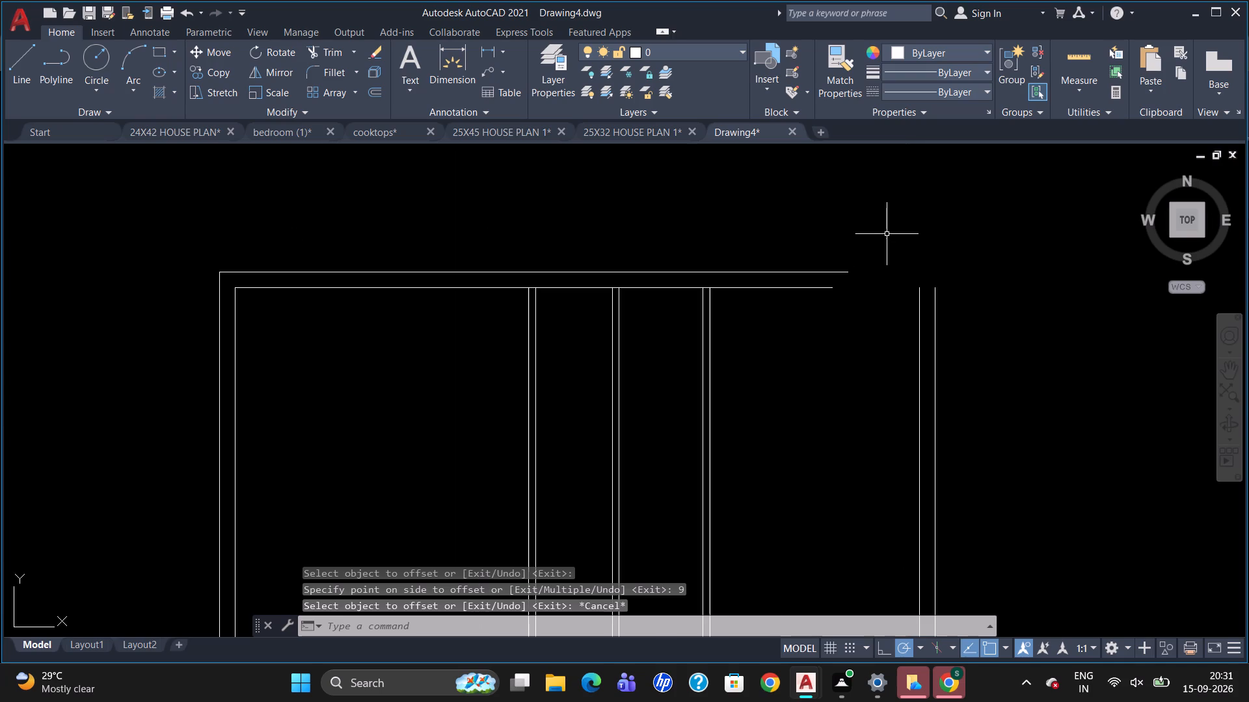
{"action": "key", "text": "l"}
{"action": "key", "text": "Return"}
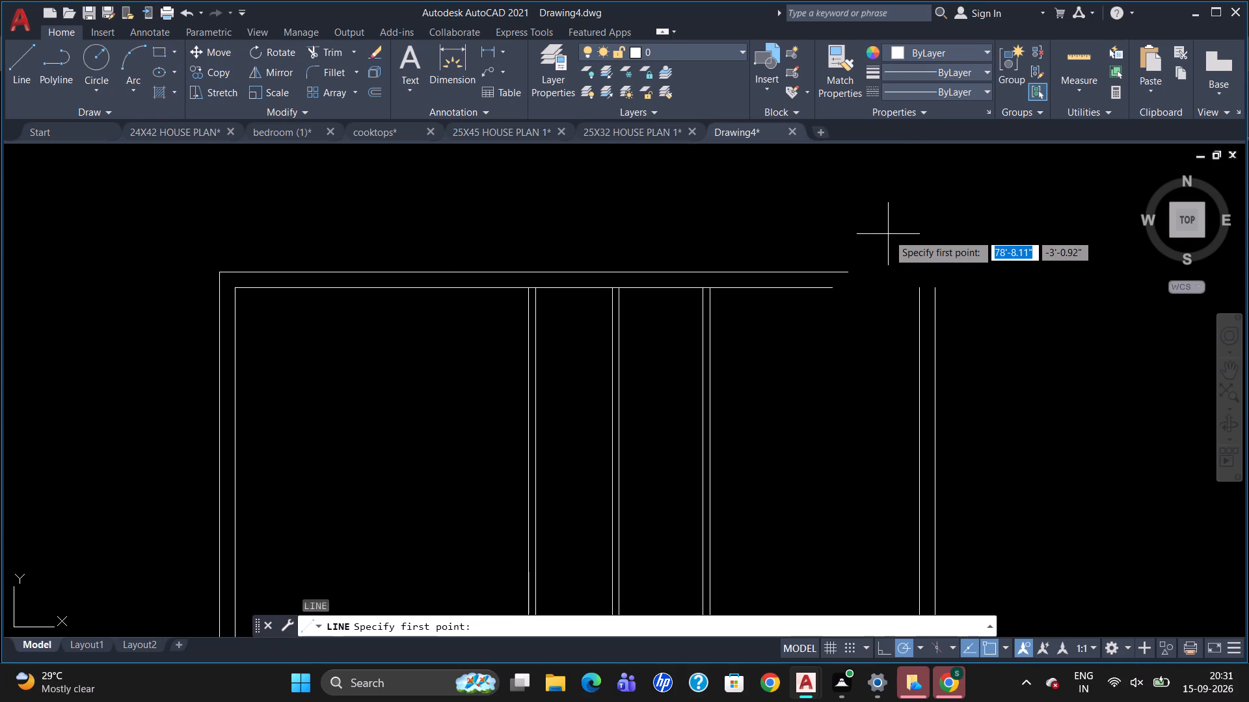
{"action": "left_click", "coordinate": [851, 276]}
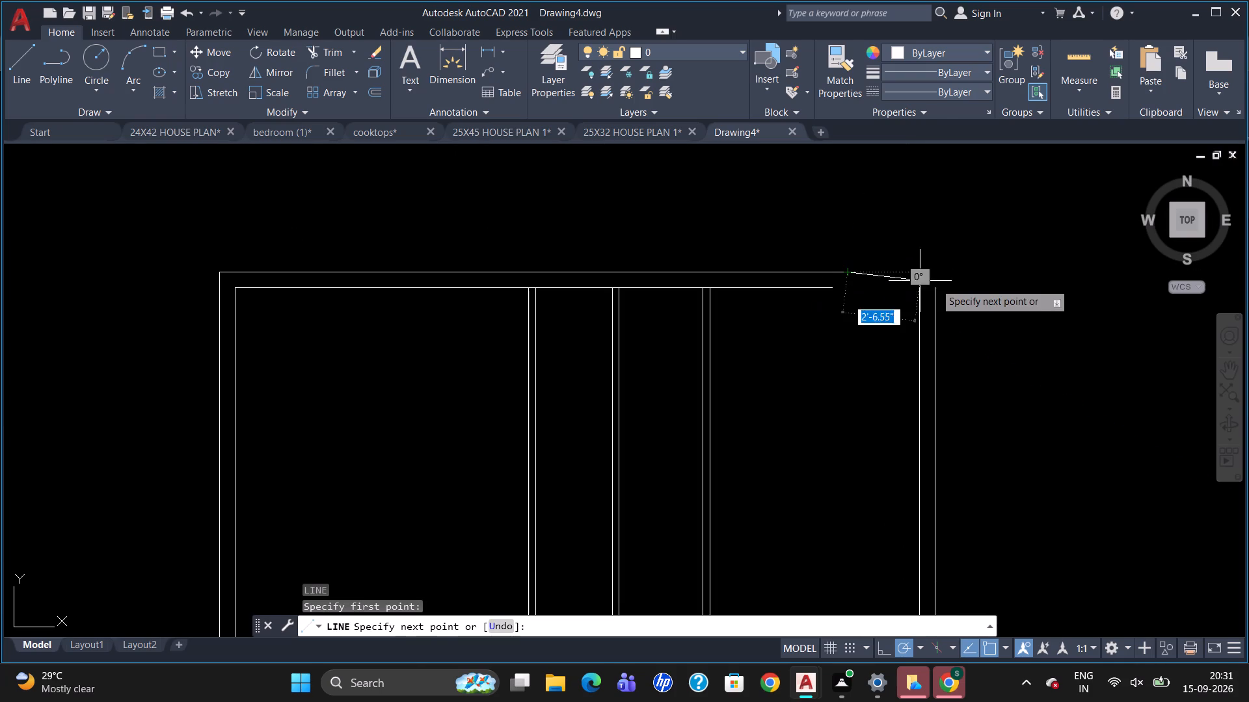
{"action": "left_click", "coordinate": [992, 278]}
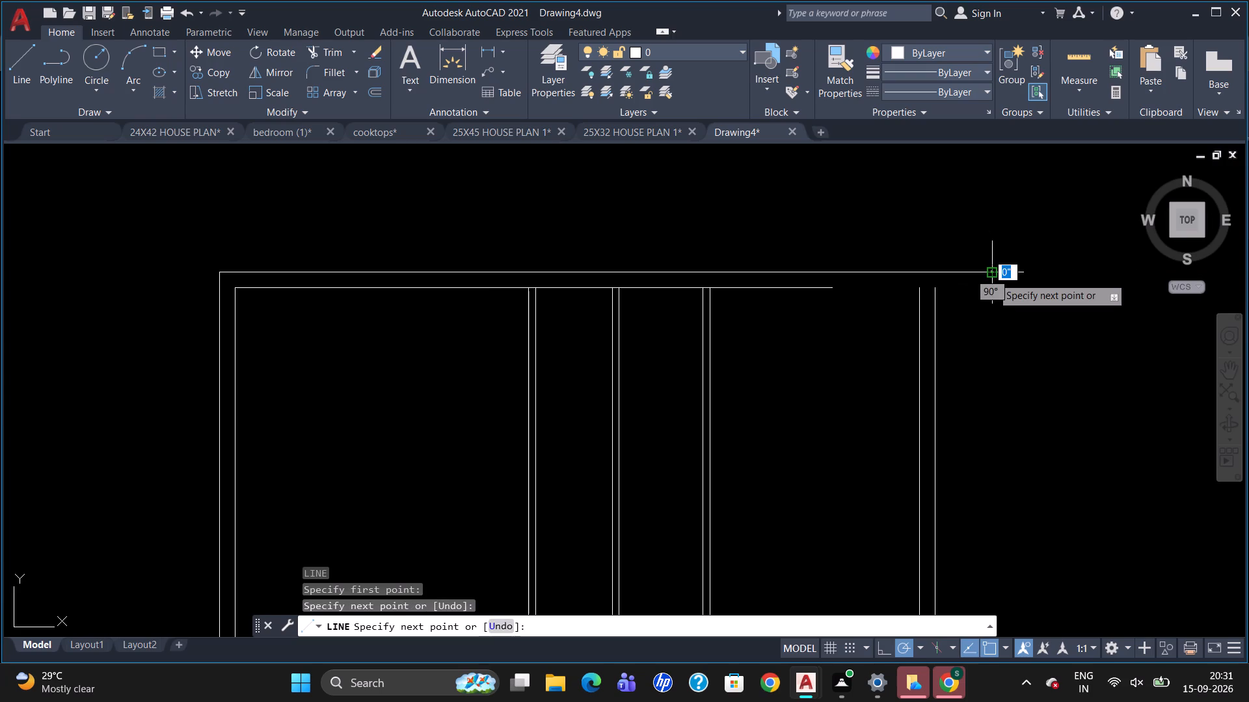
{"action": "key", "text": "Escape"}
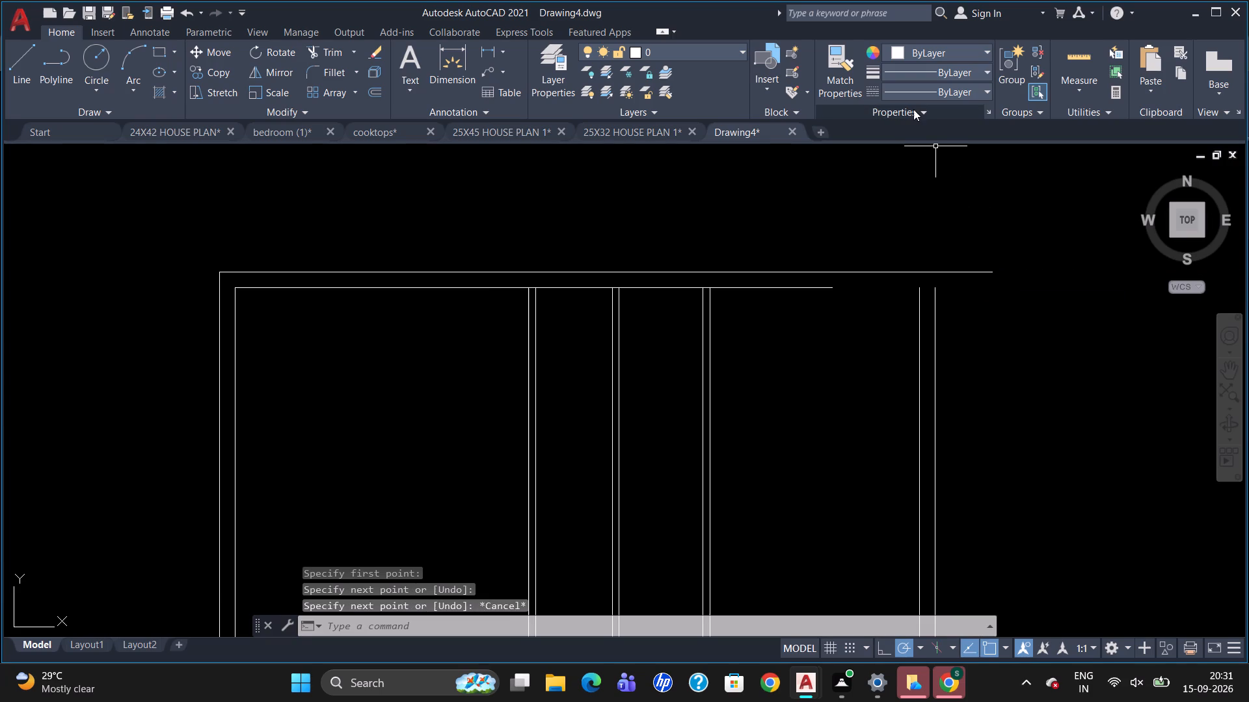
{"action": "key", "text": "l"}
{"action": "key", "text": "Return"}
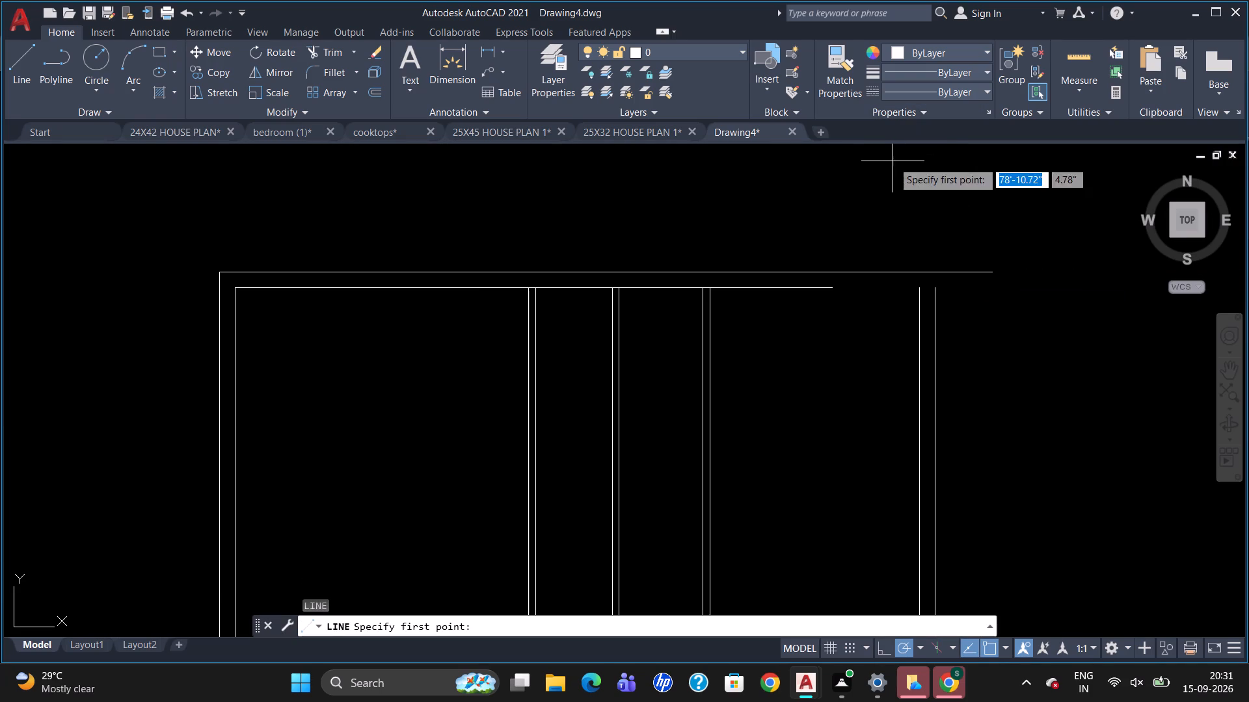
{"action": "left_click", "coordinate": [834, 291]}
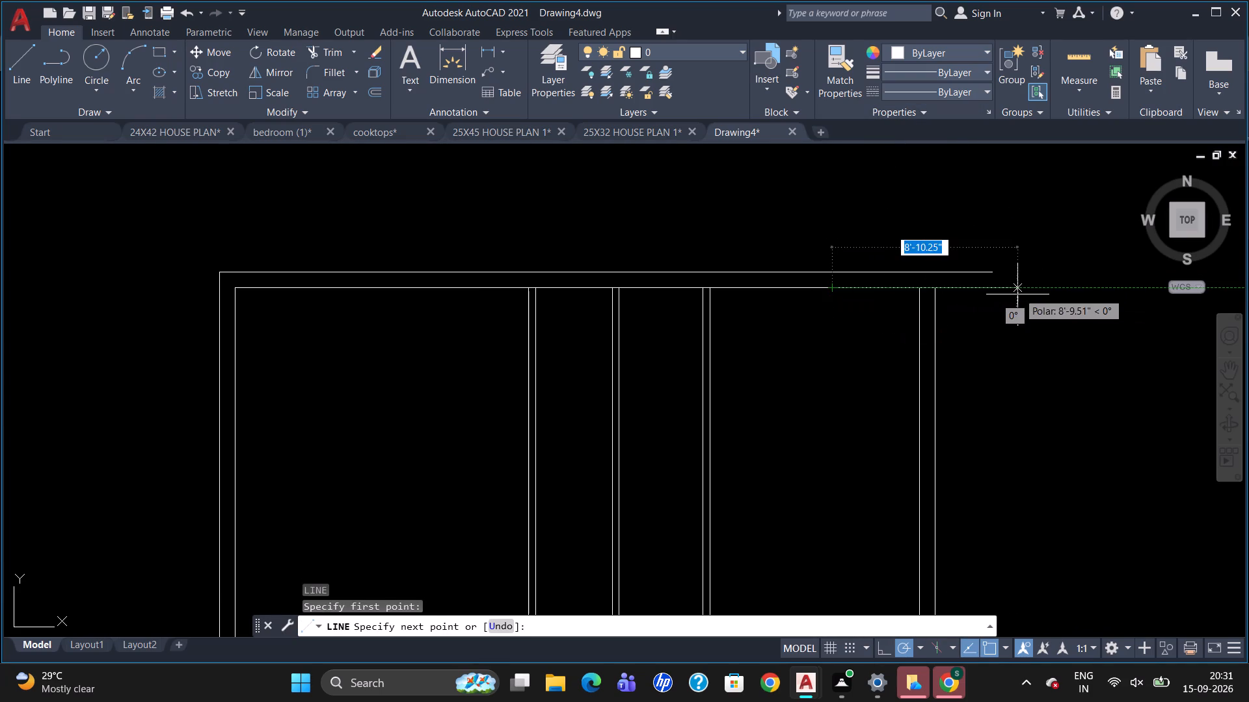
{"action": "left_click", "coordinate": [1026, 283]}
{"action": "key", "text": "Escape"}
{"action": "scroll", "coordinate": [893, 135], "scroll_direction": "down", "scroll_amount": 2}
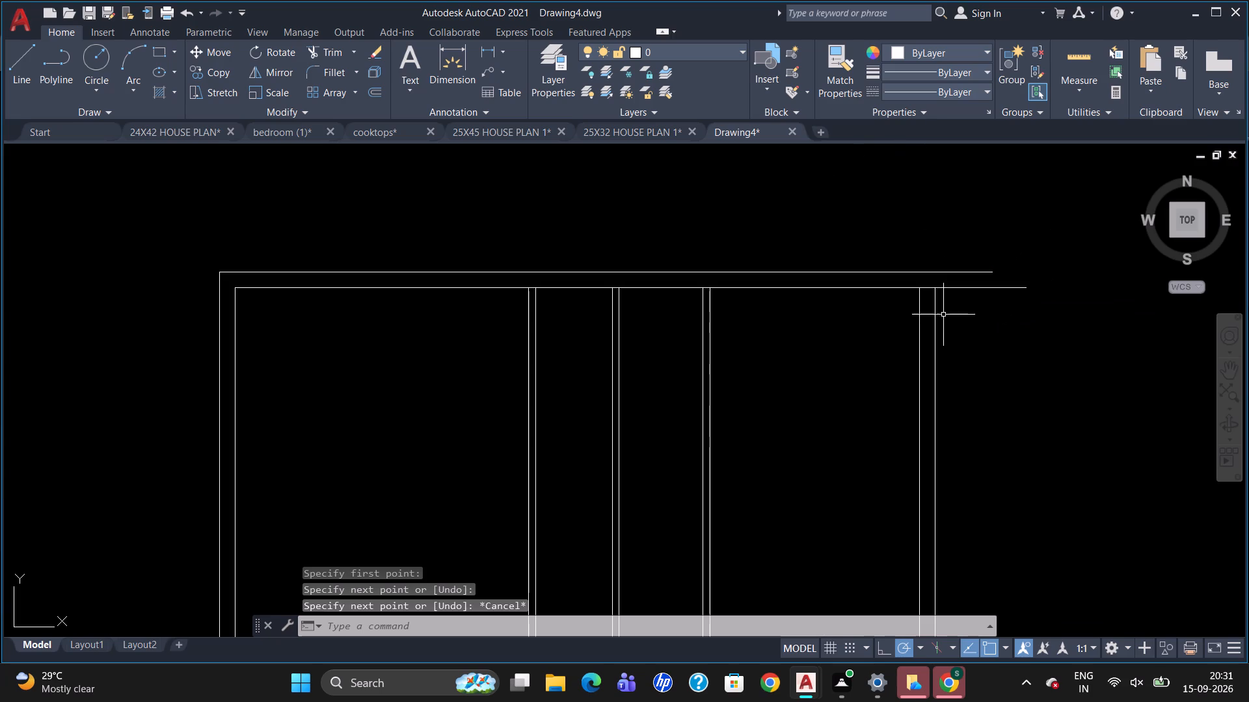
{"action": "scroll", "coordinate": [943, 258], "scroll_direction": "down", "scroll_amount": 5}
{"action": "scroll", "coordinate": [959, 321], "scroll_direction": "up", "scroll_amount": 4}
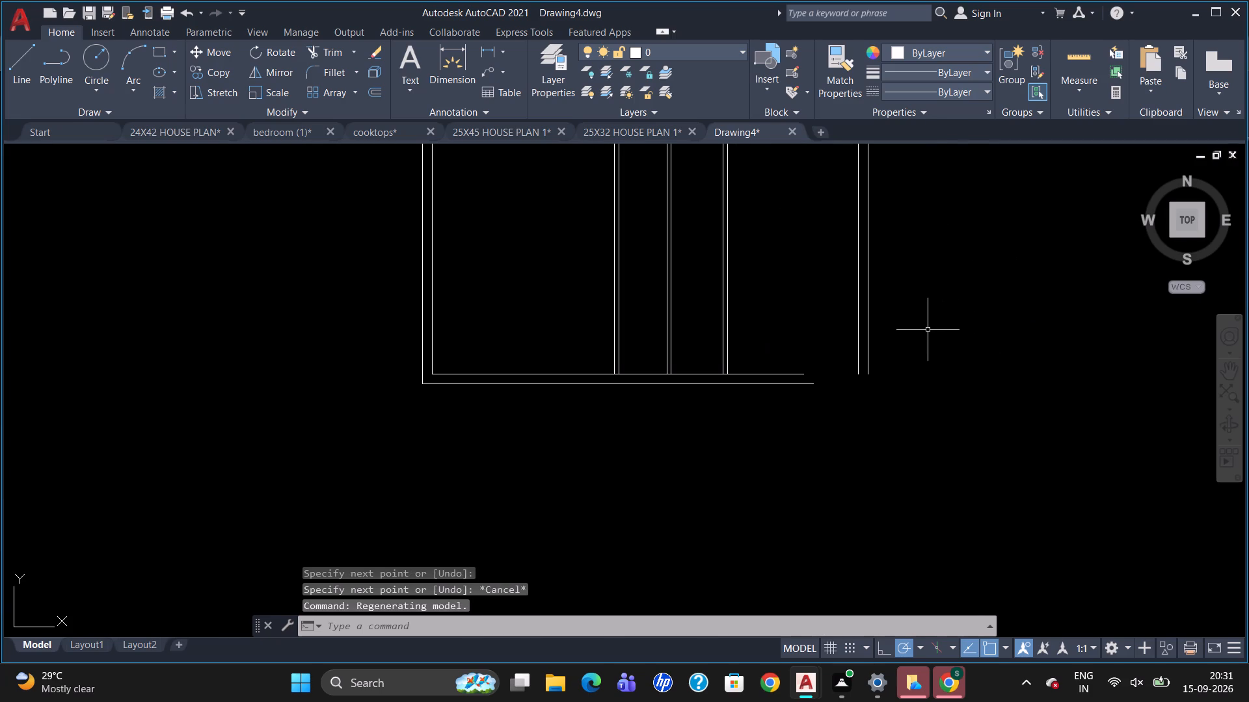
Draw lines extending the bottom wall's inner and outer lines past the new right wall, each about 11' long.
{"action": "key", "text": "l"}
{"action": "key", "text": "Return"}
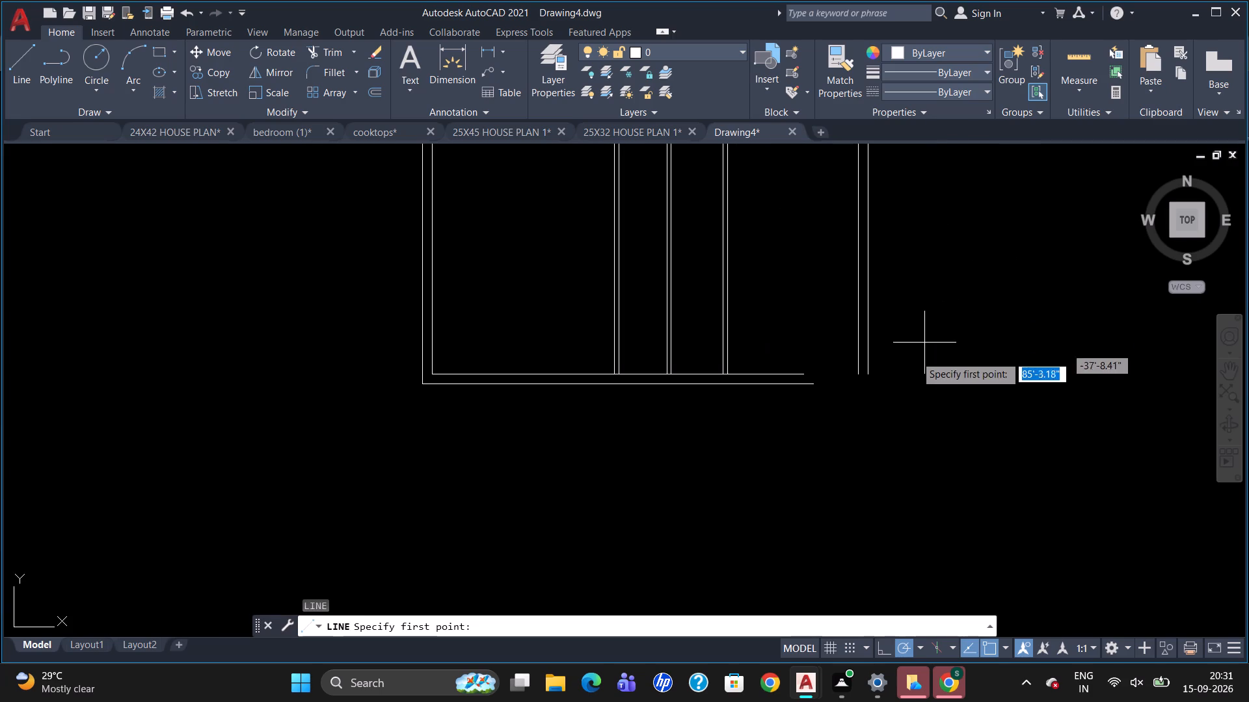
{"action": "left_click", "coordinate": [798, 374]}
{"action": "left_click", "coordinate": [941, 380]}
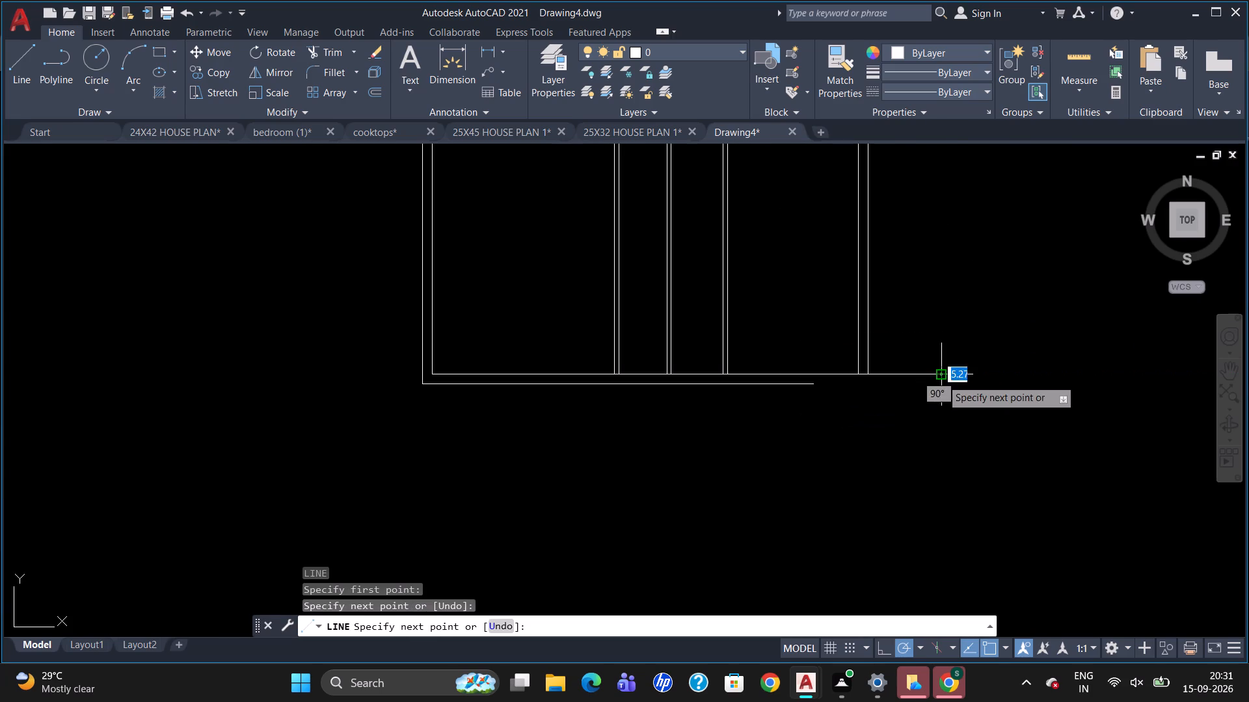
{"action": "key", "text": "Escape"}
{"action": "key", "text": "l"}
{"action": "key", "text": "Return"}
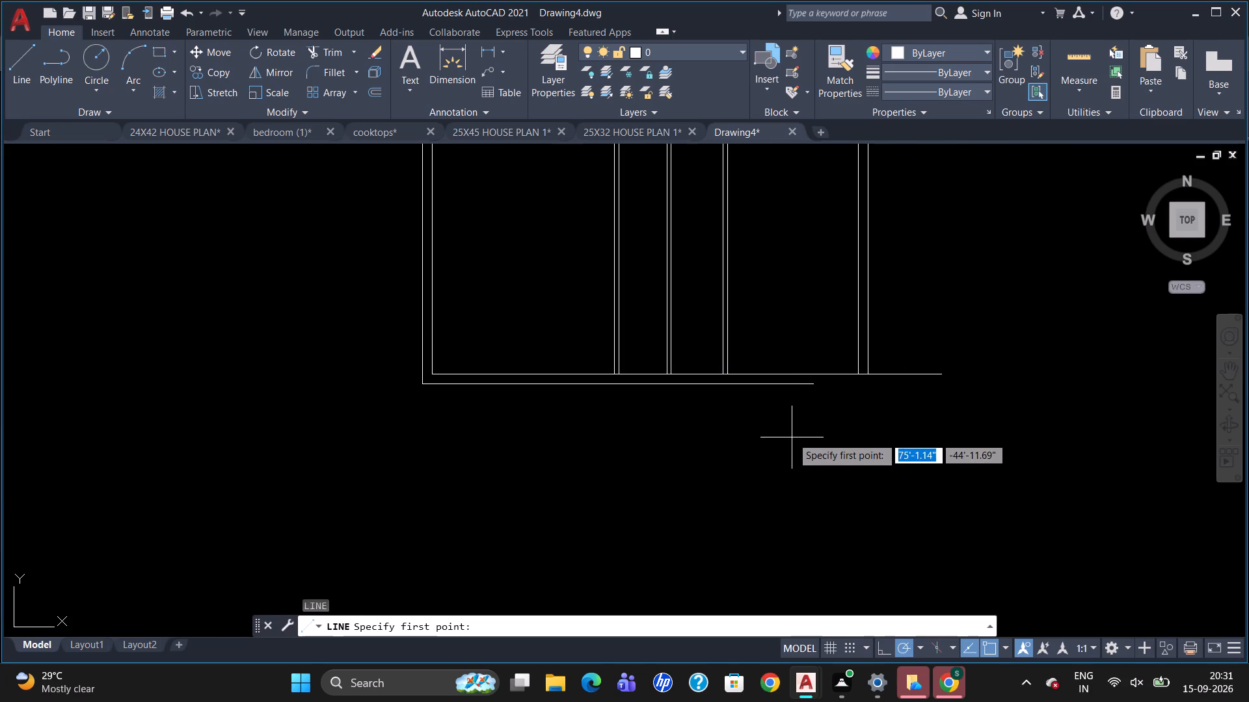
{"action": "left_click", "coordinate": [801, 385]}
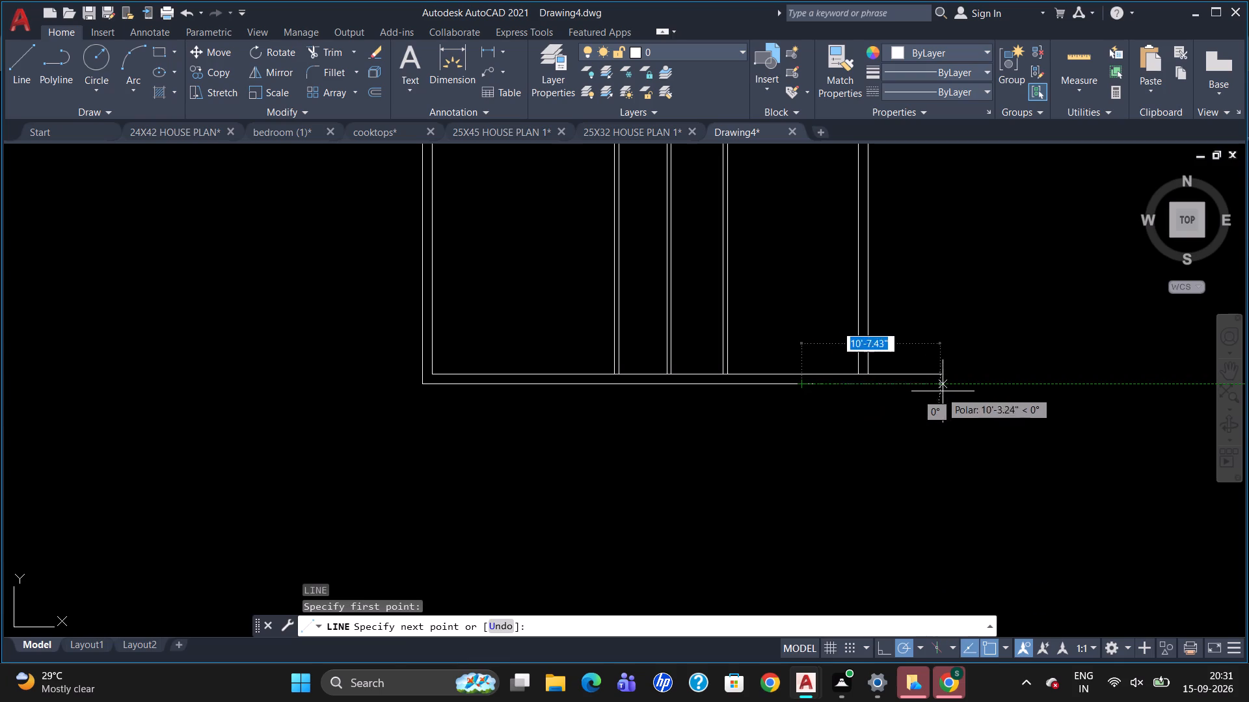
{"action": "left_click", "coordinate": [948, 392]}
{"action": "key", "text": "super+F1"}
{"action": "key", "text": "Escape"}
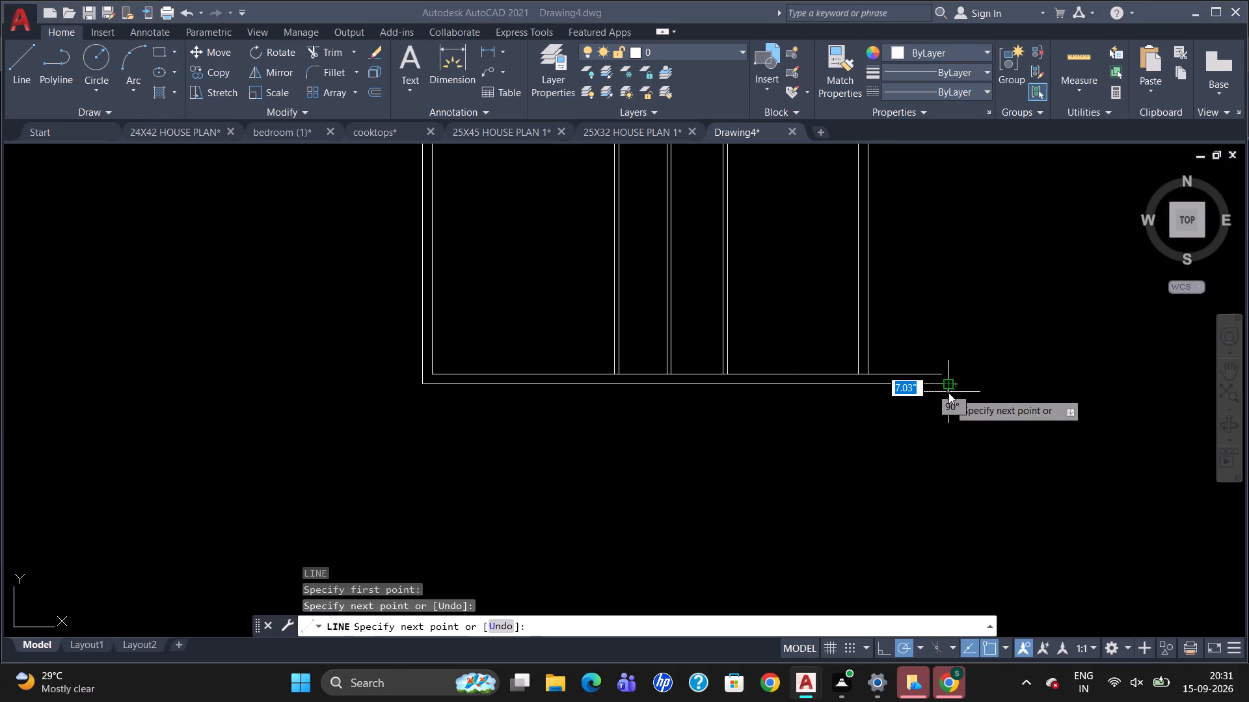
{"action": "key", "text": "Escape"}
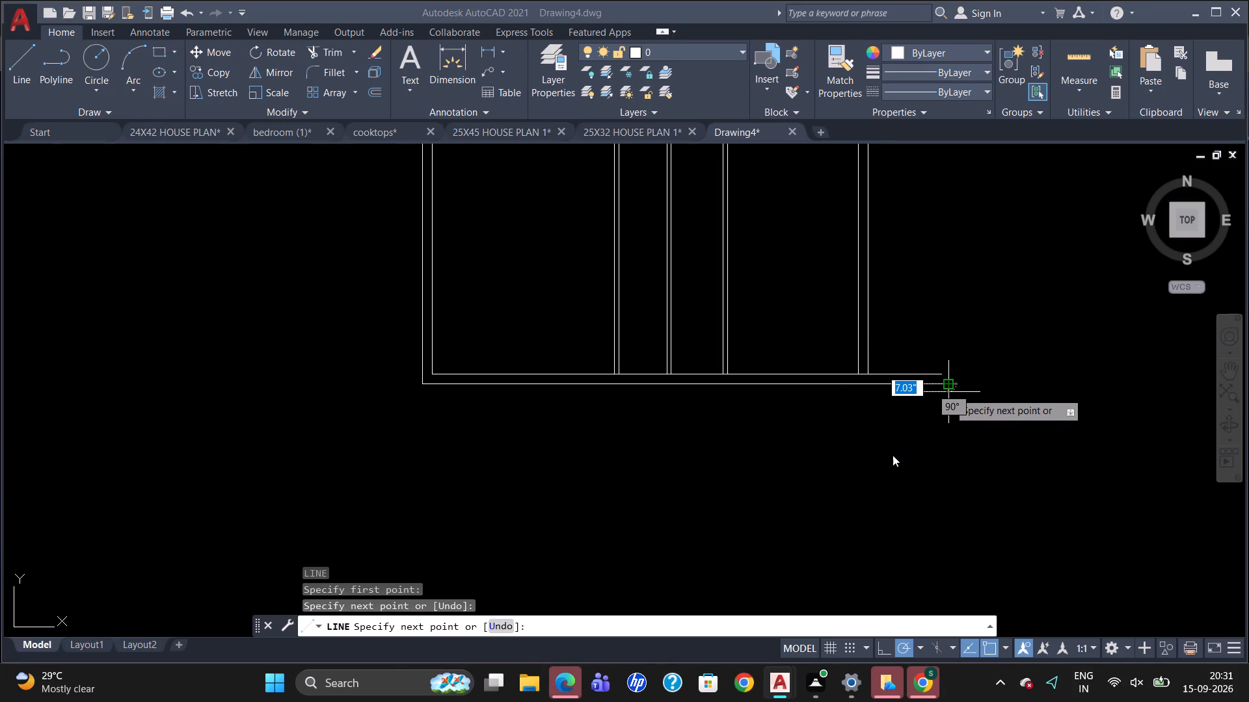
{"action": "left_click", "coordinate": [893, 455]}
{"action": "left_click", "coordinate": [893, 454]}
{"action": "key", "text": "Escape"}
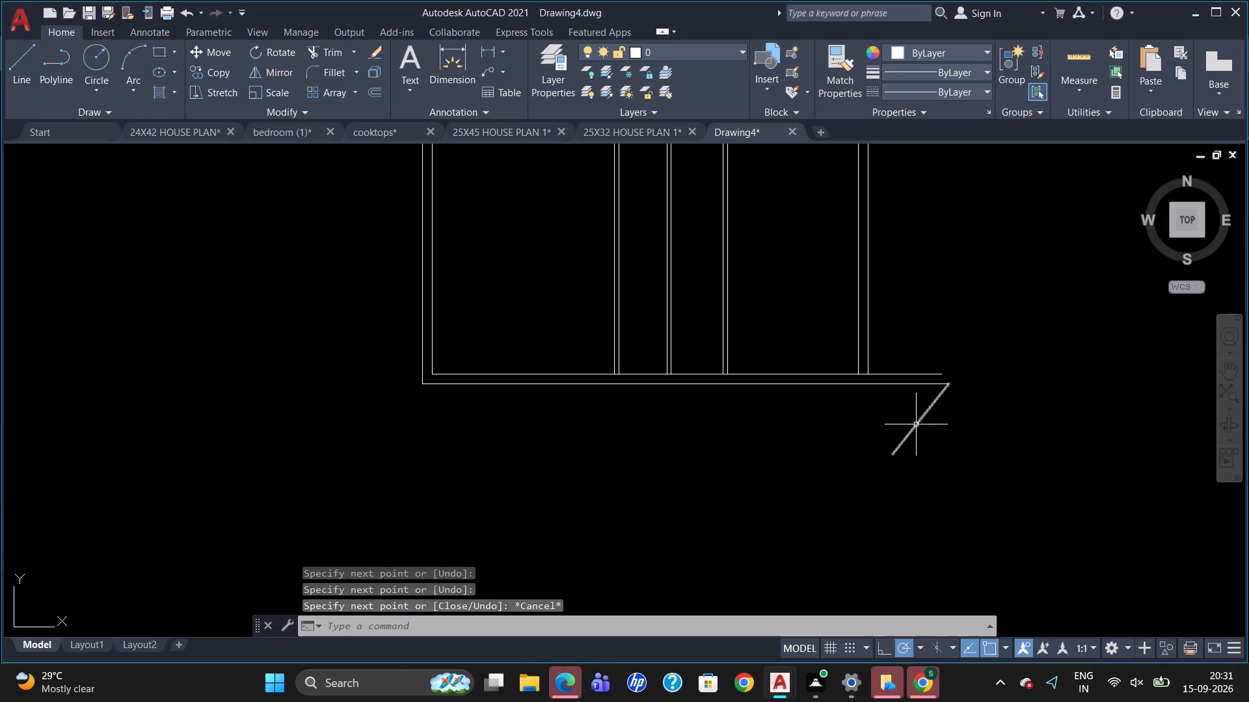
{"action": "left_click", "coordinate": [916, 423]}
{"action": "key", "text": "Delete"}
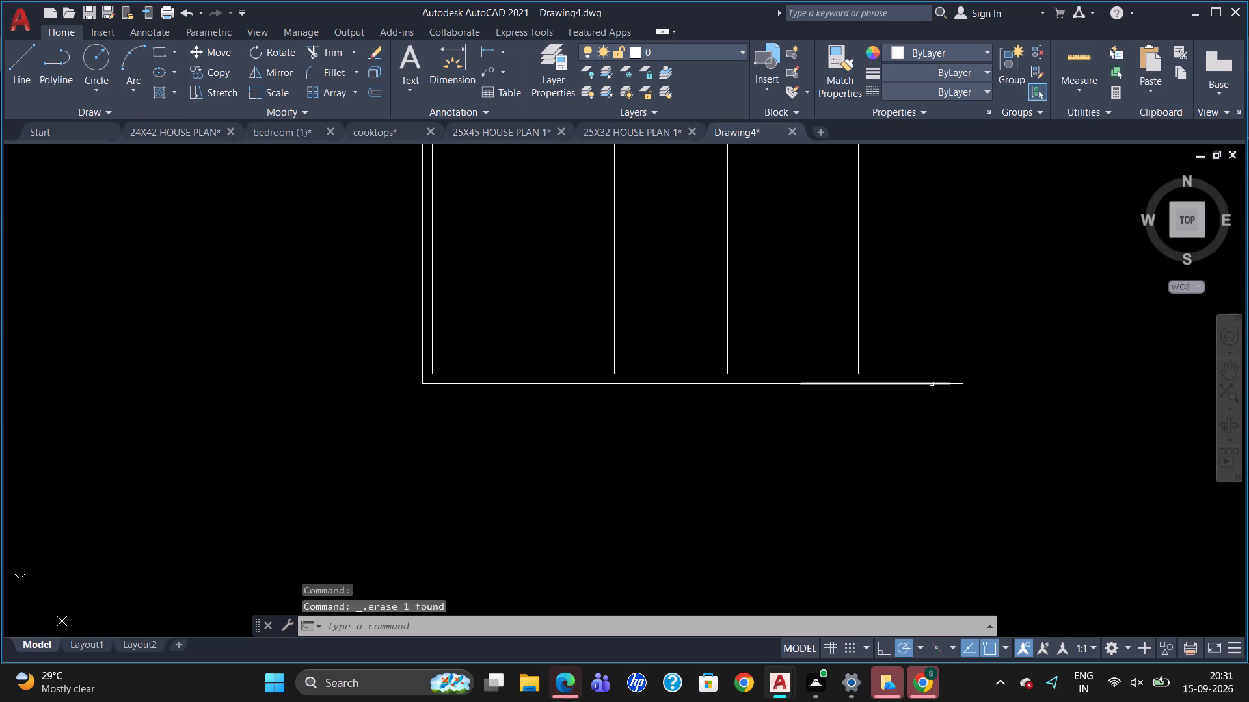
Draw a line continuing the right wall's outer face down to the bottom wall's outer line.
{"action": "scroll", "coordinate": [901, 362], "scroll_direction": "up", "scroll_amount": 1}
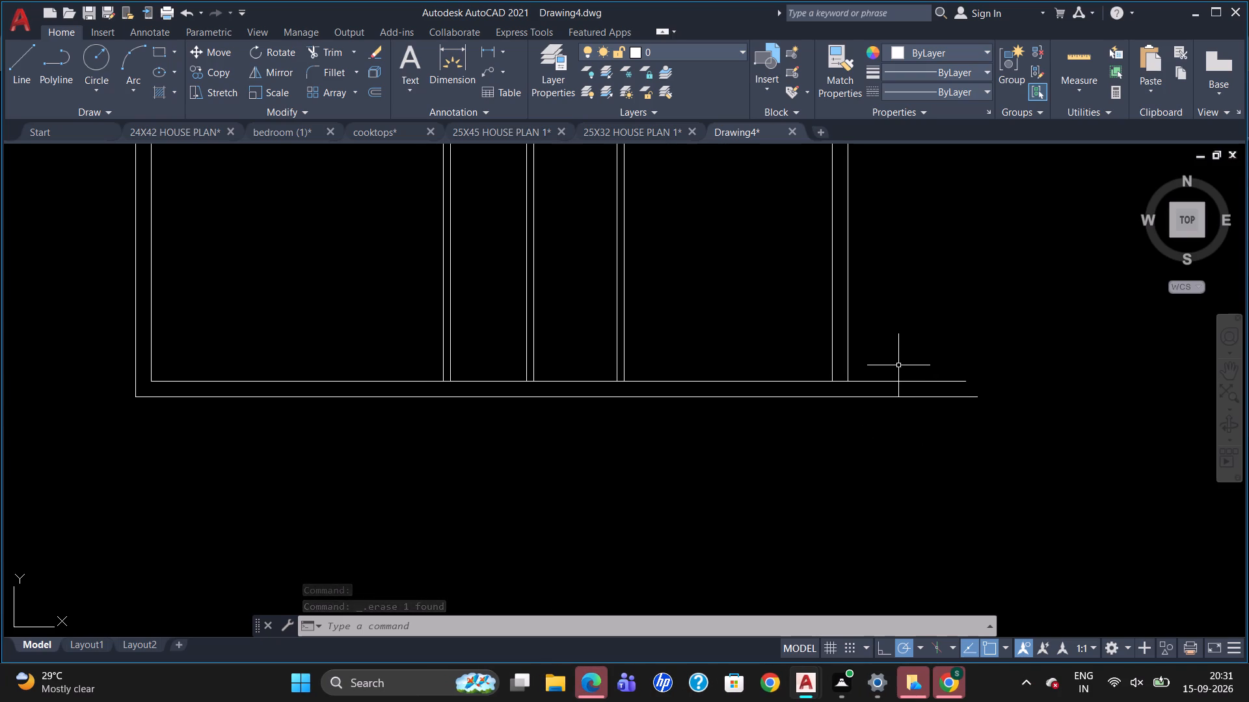
{"action": "key", "text": "l"}
{"action": "key", "text": "Return"}
{"action": "left_click", "coordinate": [845, 382]}
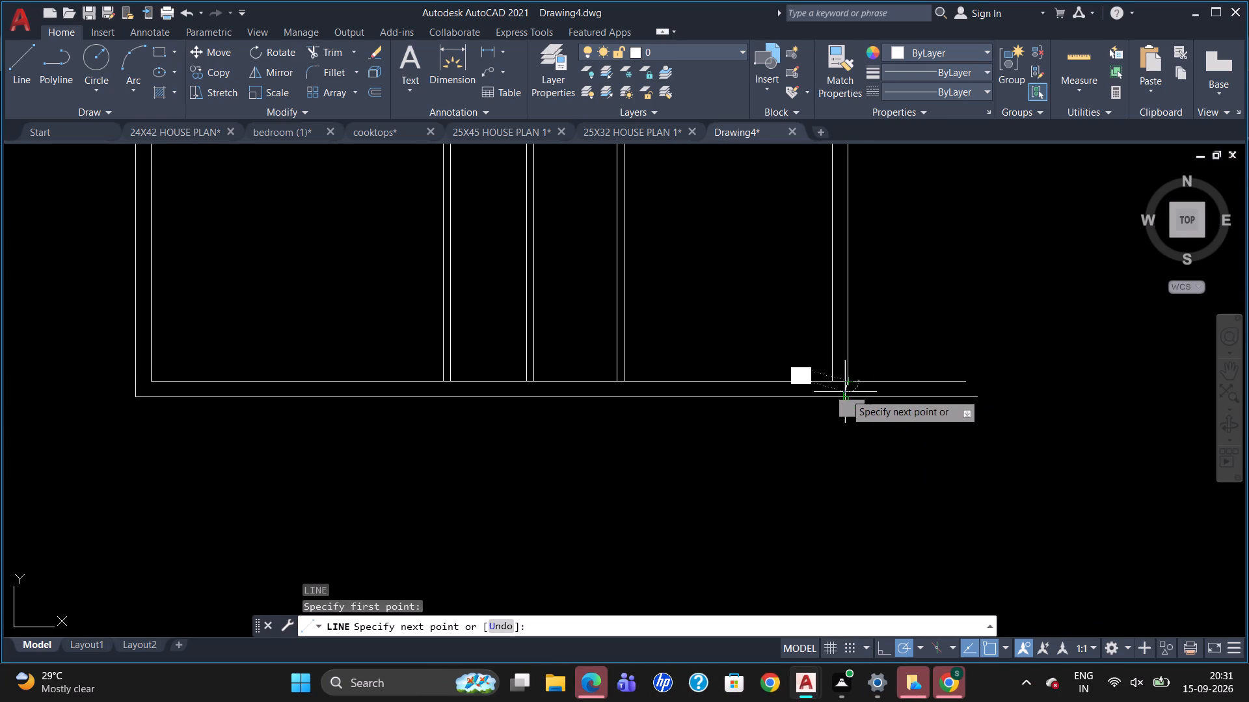
{"action": "left_click", "coordinate": [845, 396]}
{"action": "key", "text": "Escape"}
Trim the inner and outer bottom wall lines that overhang beyond the right wall's outer face.
{"action": "type", "text": "TR"}
{"action": "key", "text": "Return"}
{"action": "key", "text": "Return"}
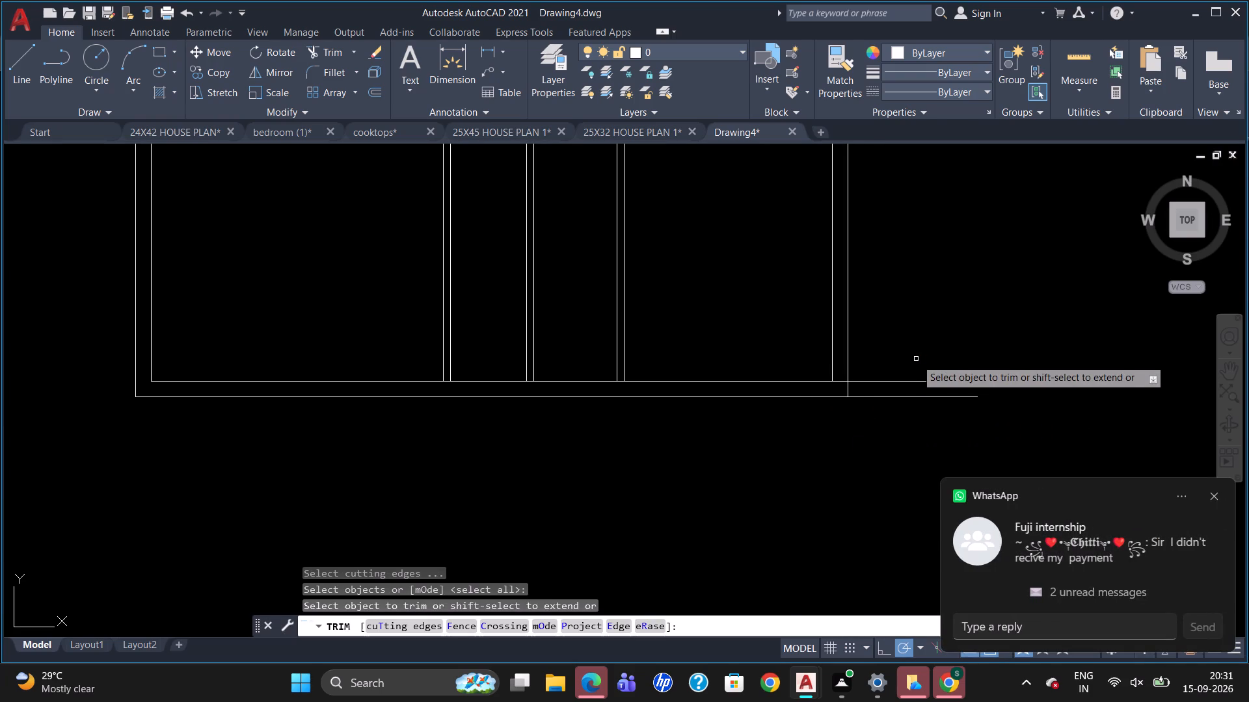
{"action": "left_click", "coordinate": [909, 348]}
{"action": "left_click_drag", "start_coordinate": [908, 382], "coordinate": [911, 413]}
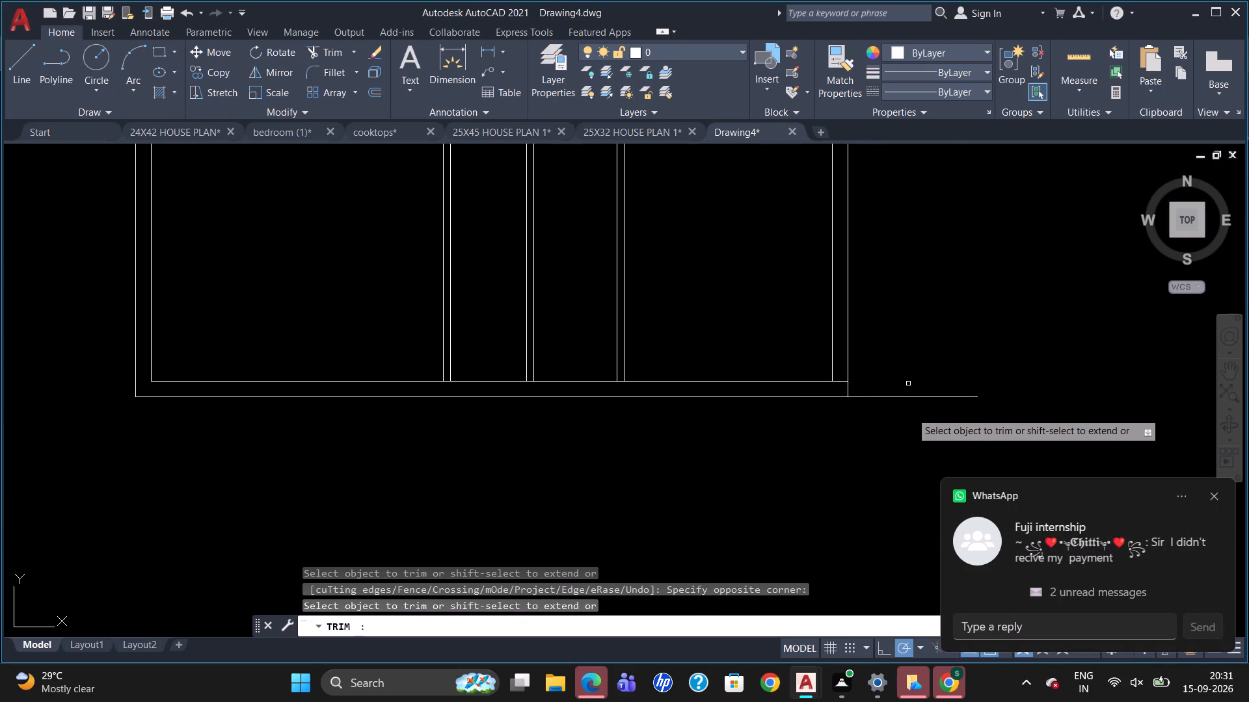
{"action": "left_click_drag", "start_coordinate": [911, 413], "coordinate": [912, 422]}
{"action": "double_click", "coordinate": [905, 395]}
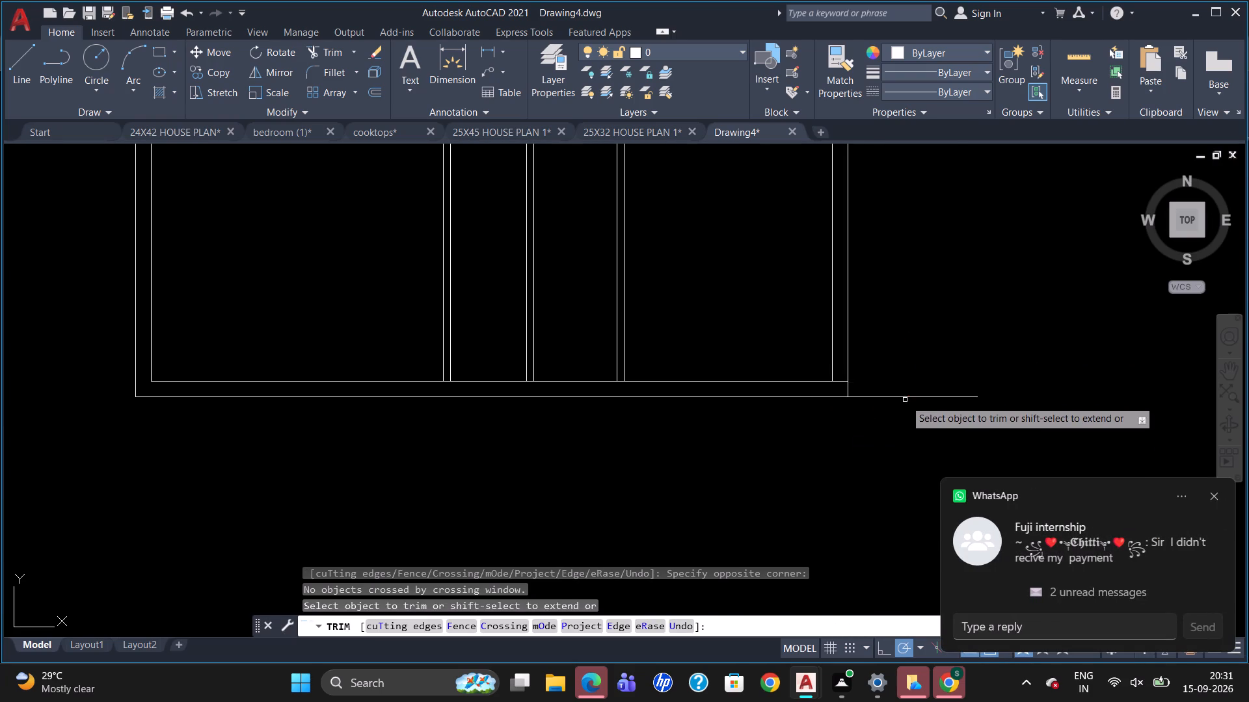
{"action": "left_click", "coordinate": [905, 395]}
Trim the top wall's inner line where it overhangs beyond the right wall's outer face.
{"action": "scroll", "coordinate": [898, 425], "scroll_direction": "down", "scroll_amount": 3}
{"action": "scroll", "coordinate": [919, 203], "scroll_direction": "up", "scroll_amount": 3}
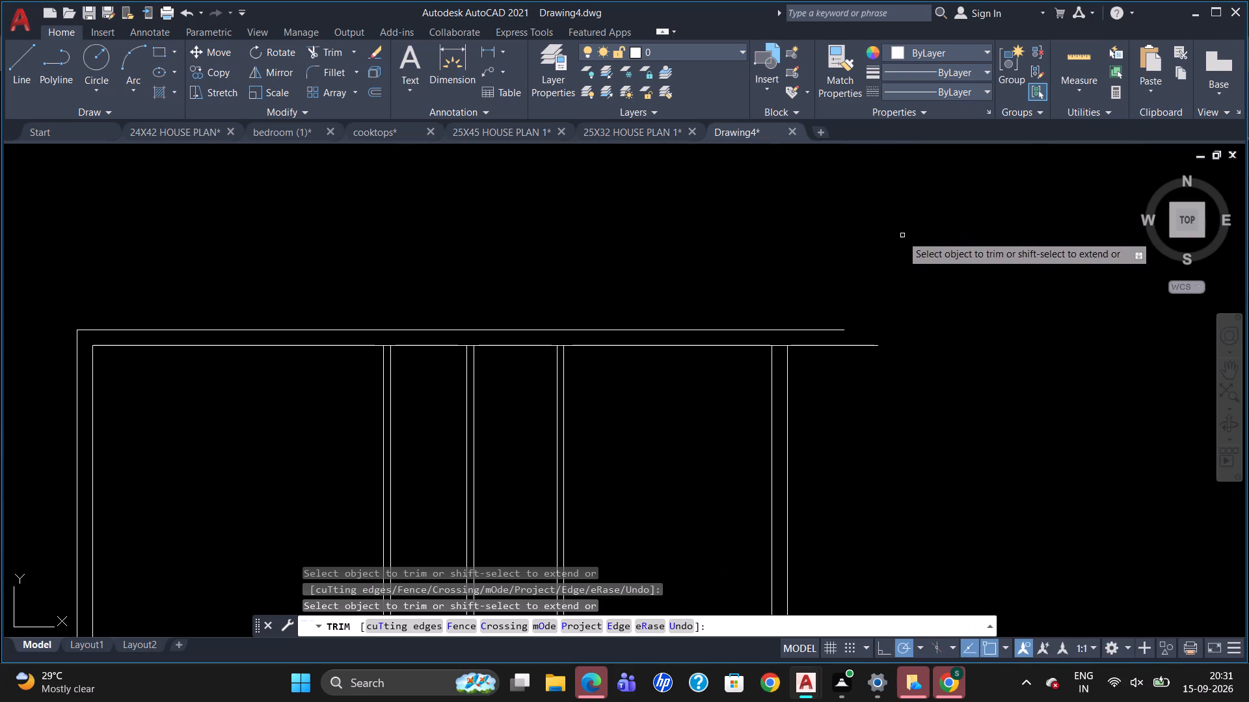
{"action": "left_click", "coordinate": [831, 346]}
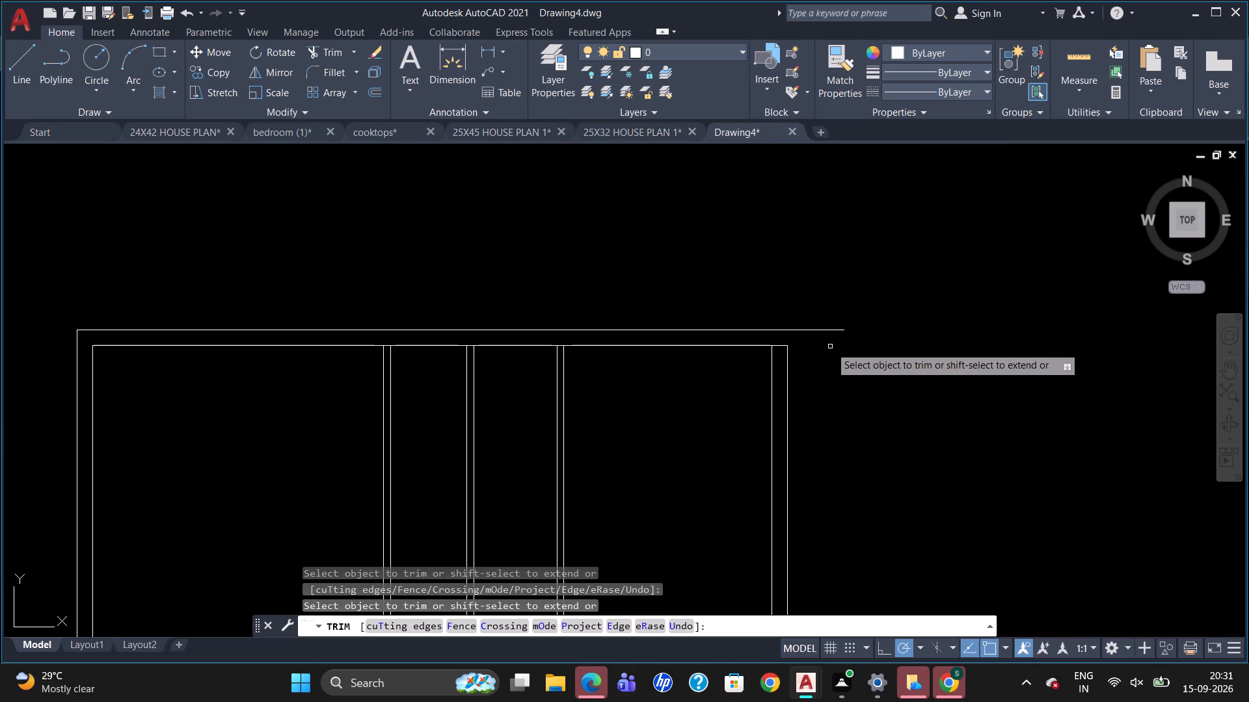
{"action": "key", "text": "Escape"}
Draw a line continuing the right wall's outer face up to the top wall's outer line.
{"action": "key", "text": "l"}
{"action": "key", "text": "Return"}
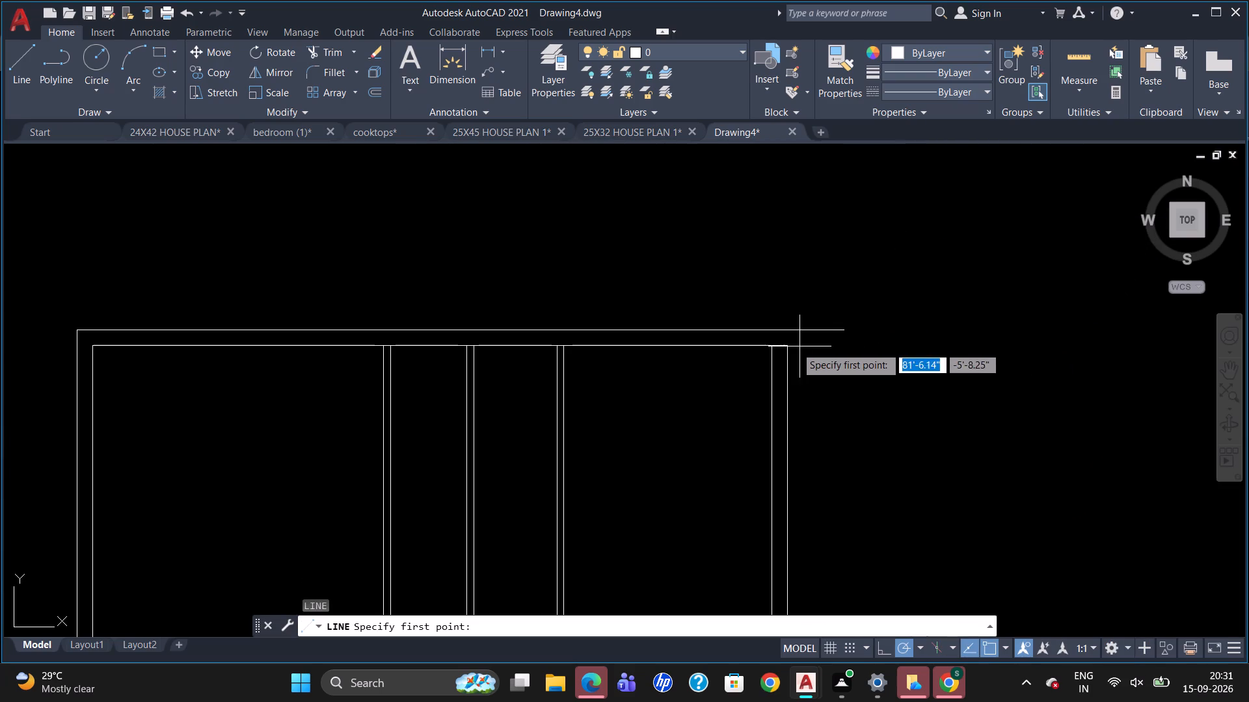
{"action": "left_click", "coordinate": [786, 346]}
{"action": "left_click", "coordinate": [787, 328]}
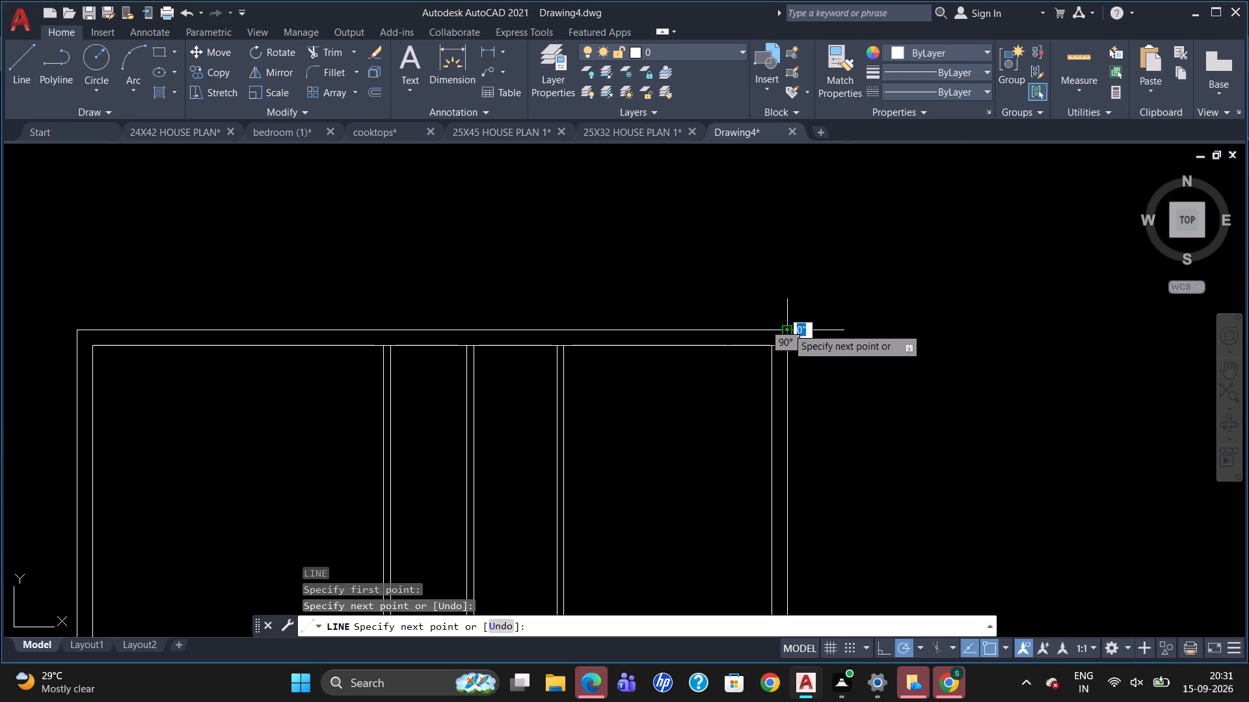
{"action": "key", "text": "Escape"}
Trim the top wall's outer line where it overhangs beyond the right wall's outer face.
{"action": "type", "text": "TR"}
{"action": "key", "text": "Return"}
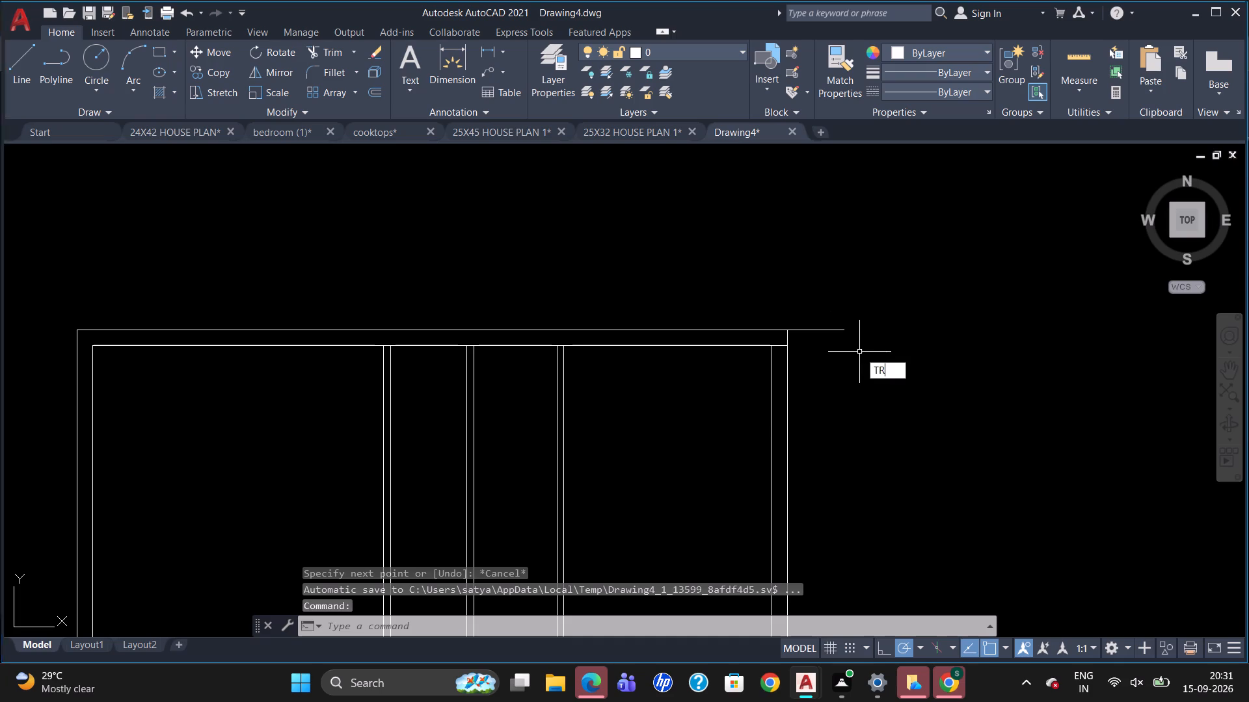
{"action": "key", "text": "Return"}
{"action": "left_click", "coordinate": [829, 331]}
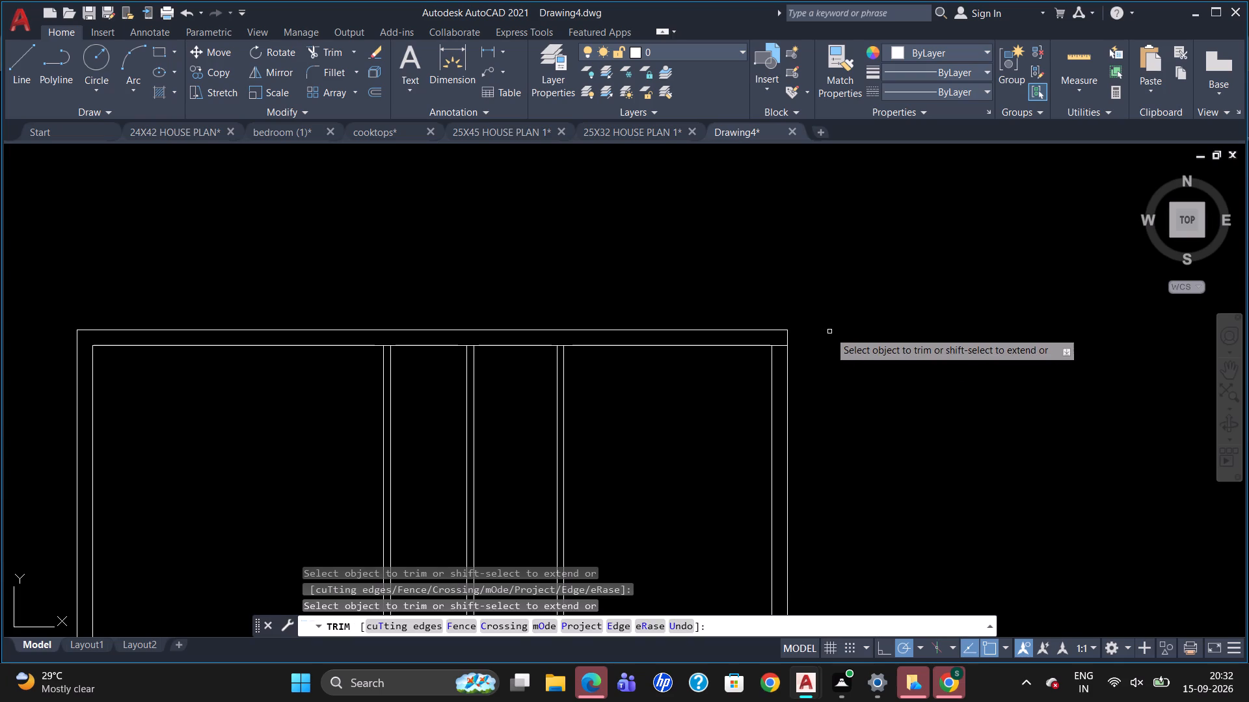
{"action": "key", "text": "Escape"}
{"action": "scroll", "coordinate": [849, 319], "scroll_direction": "down", "scroll_amount": 3}
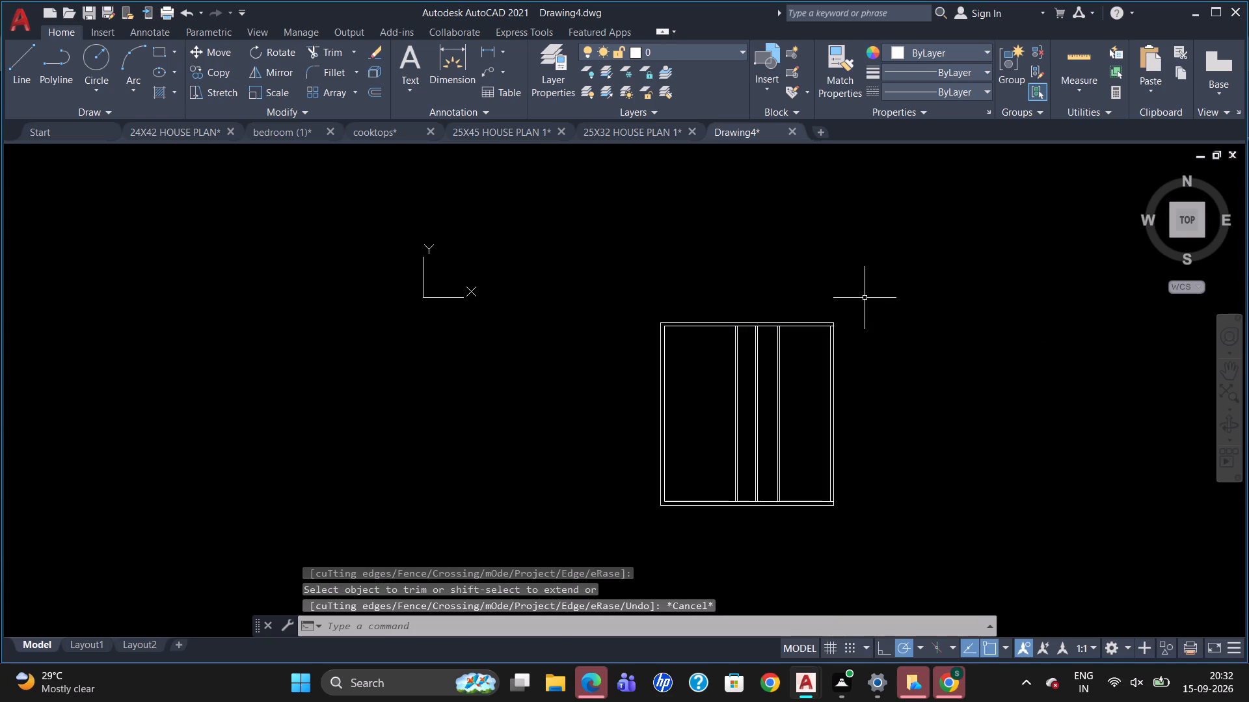
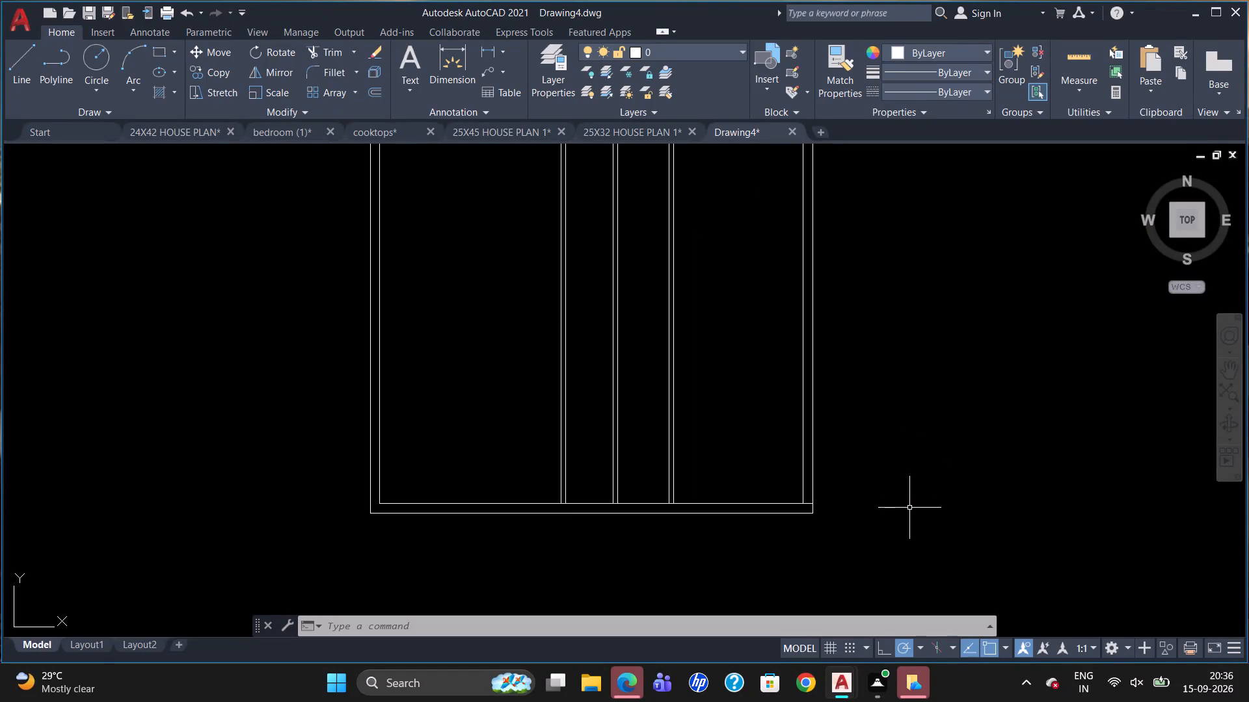
Trim the bottom and top walls' inner lines where they cross the right wall's thickness, cleaning up both right-hand corners.
{"action": "type", "text": "tr"}
{"action": "key", "text": "Return"}
{"action": "key", "text": "Return"}
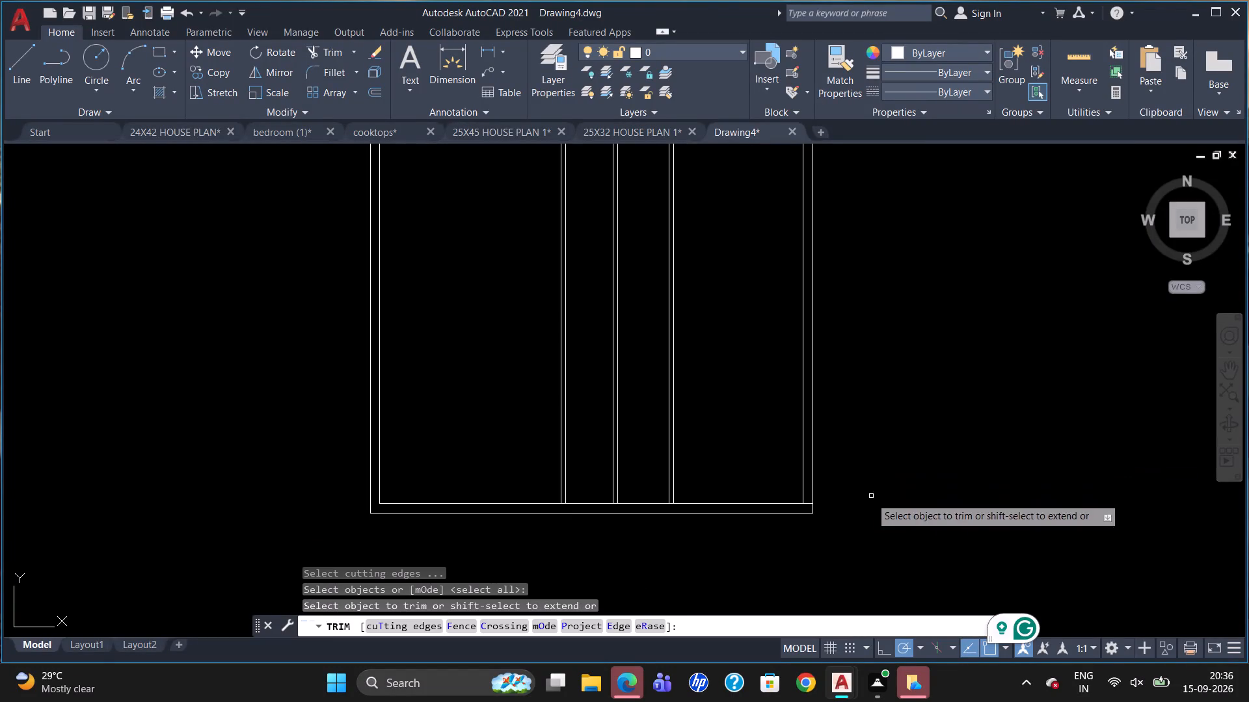
{"action": "left_click", "coordinate": [807, 501]}
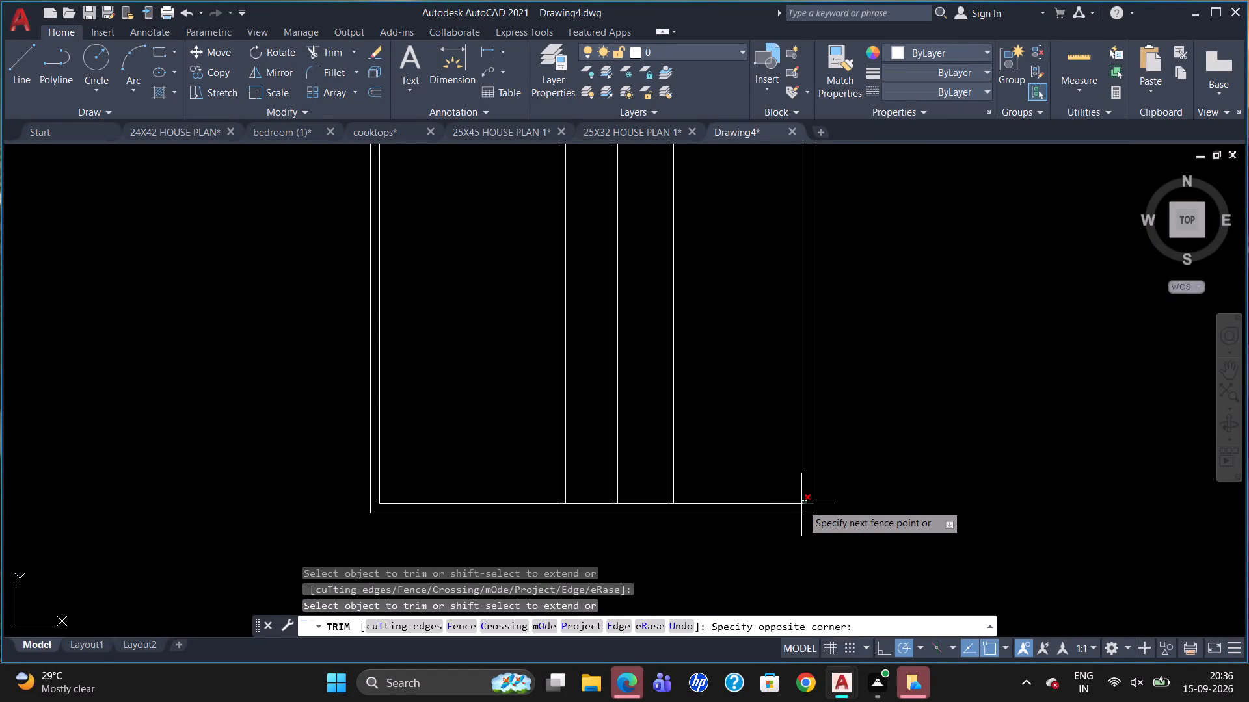
{"action": "left_click", "coordinate": [807, 506]}
{"action": "left_click", "coordinate": [807, 504]}
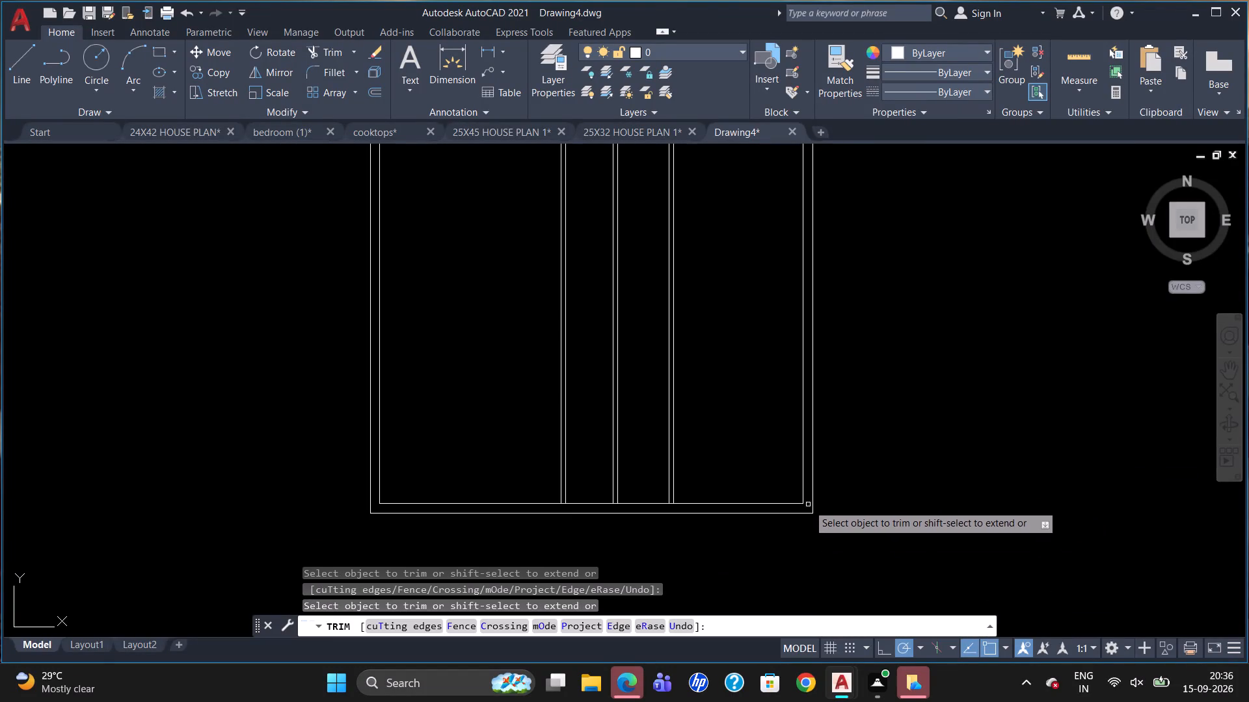
{"action": "scroll", "coordinate": [818, 524], "scroll_direction": "down", "scroll_amount": 2}
{"action": "scroll", "coordinate": [820, 339], "scroll_direction": "up", "scroll_amount": 3}
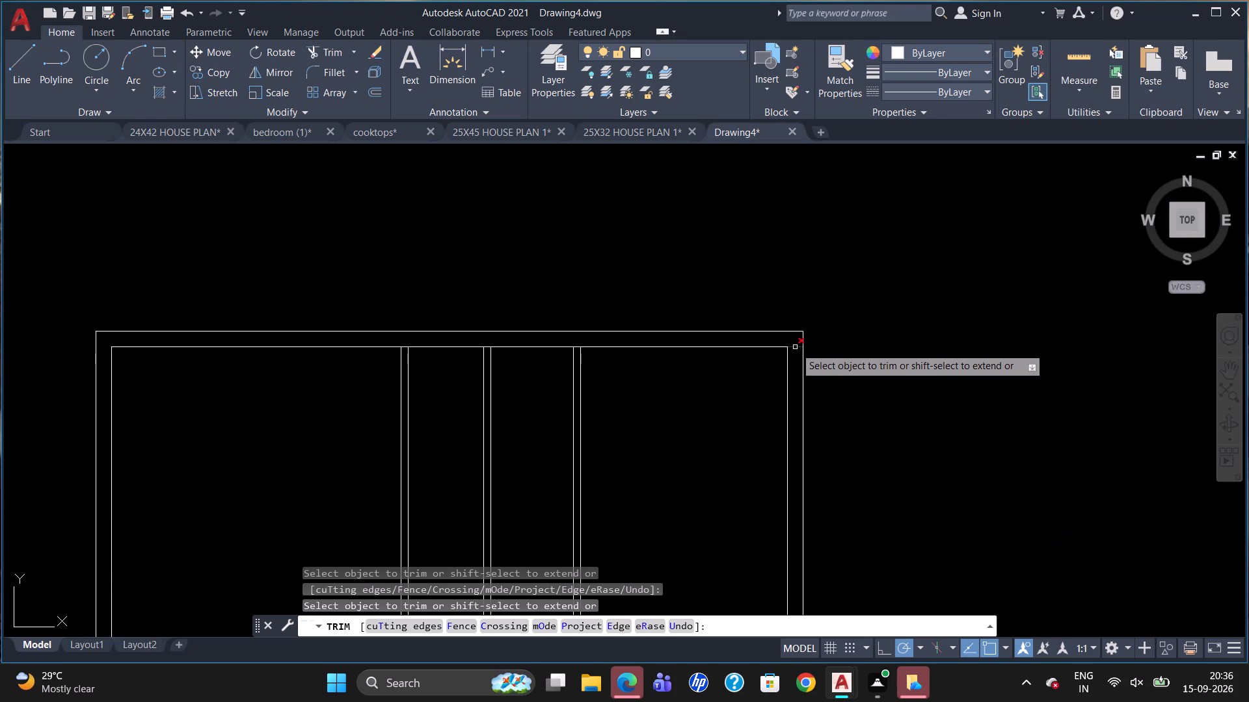
{"action": "left_click", "coordinate": [795, 348]}
{"action": "scroll", "coordinate": [857, 315], "scroll_direction": "down", "scroll_amount": 2}
{"action": "key", "text": "Escape"}
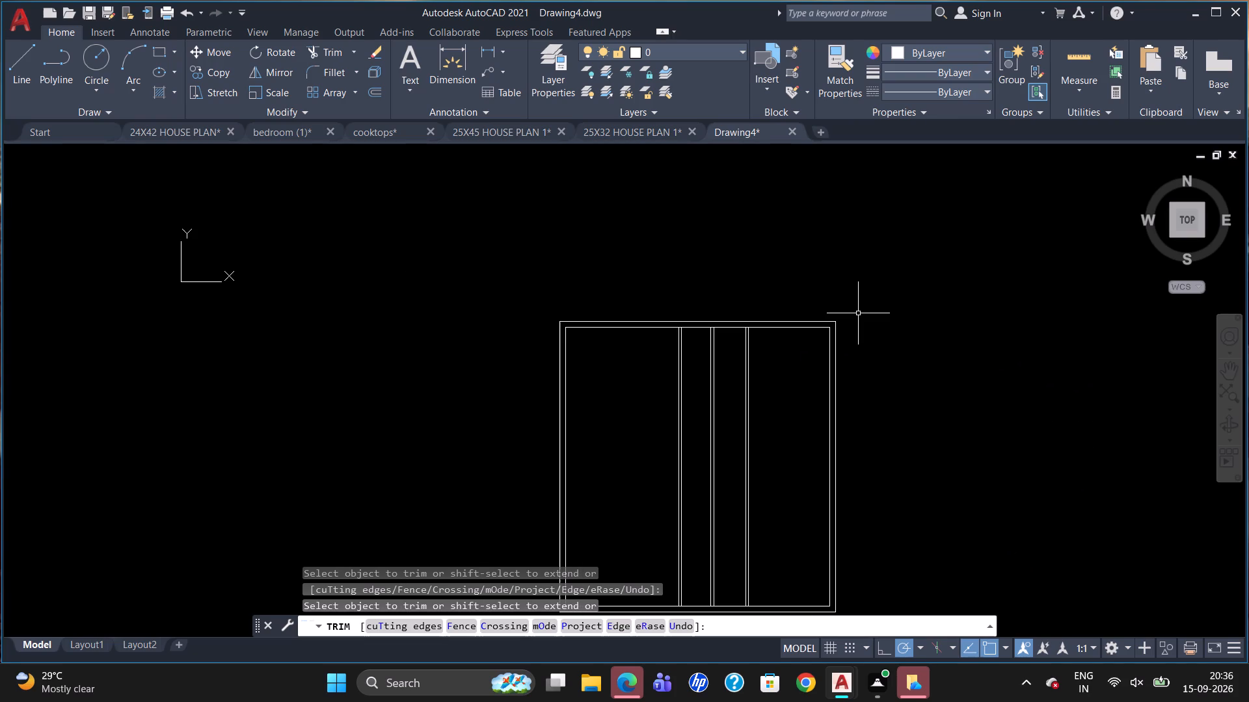
{"action": "scroll", "coordinate": [861, 286], "scroll_direction": "down", "scroll_amount": 1}
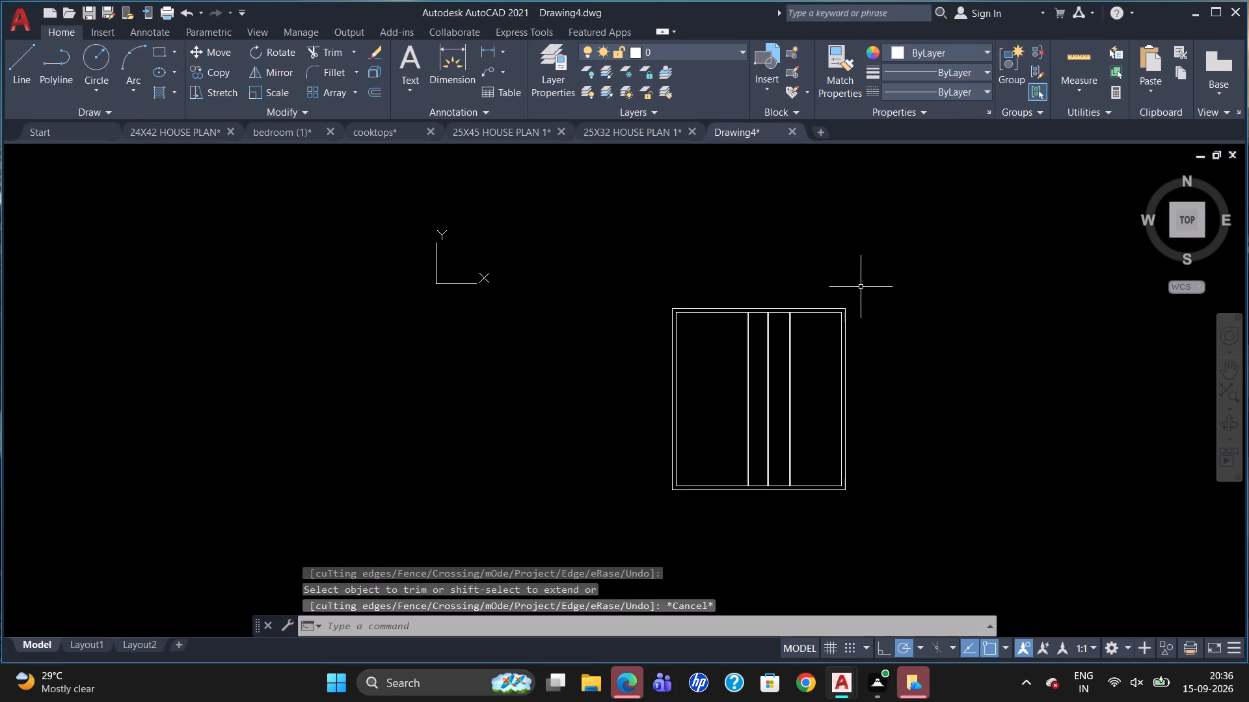
{"action": "scroll", "coordinate": [787, 353], "scroll_direction": "up", "scroll_amount": 1}
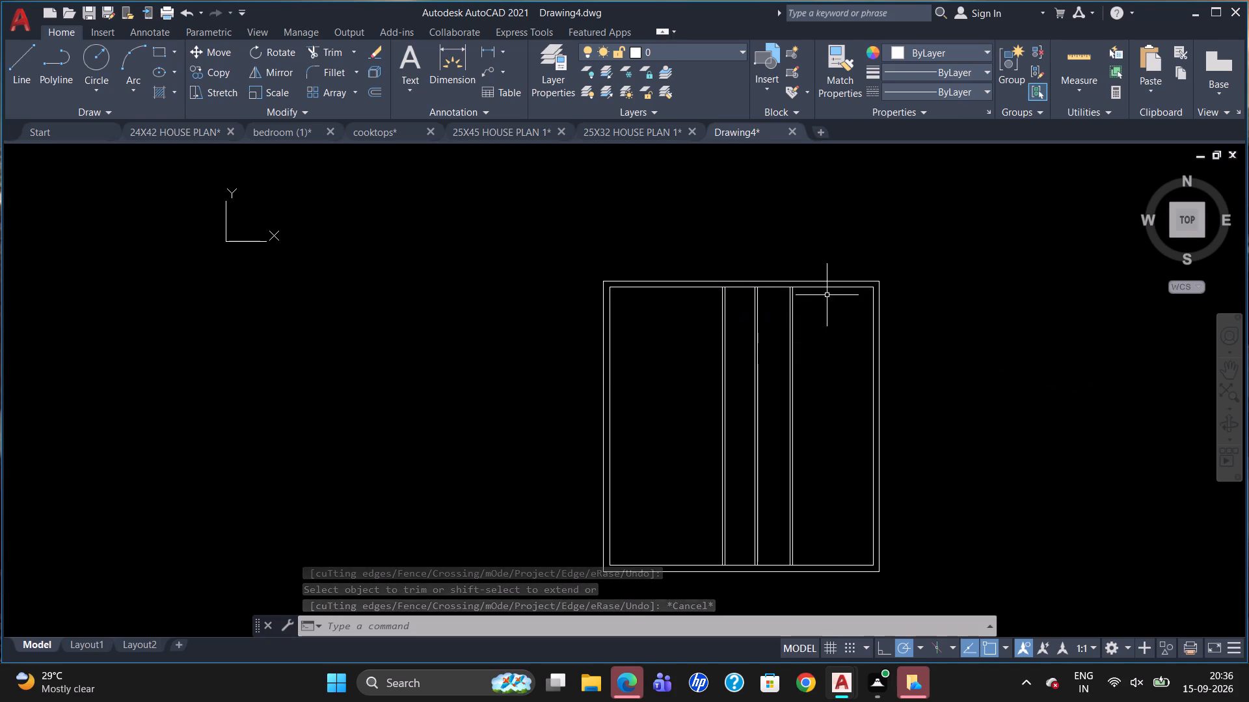
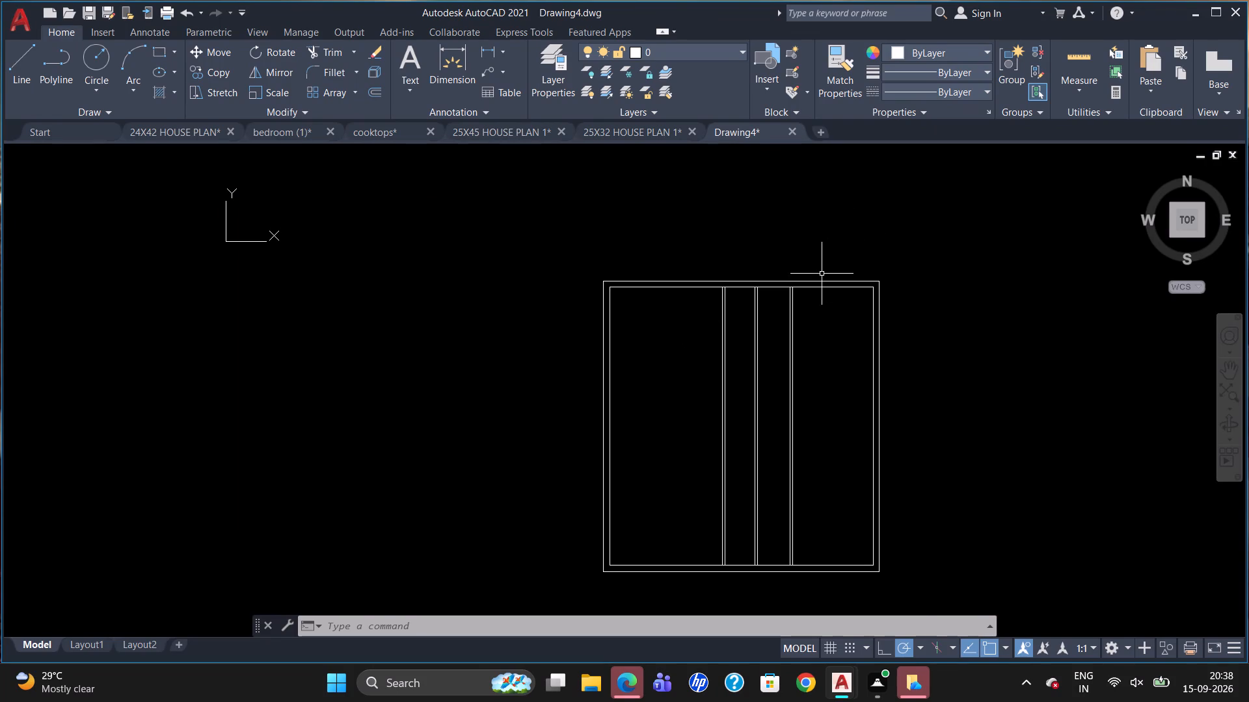
Trim the top wall's inner line where it crosses the thickness of the left and right vertical partitions.
{"action": "scroll", "coordinate": [801, 289], "scroll_direction": "up", "scroll_amount": 1}
{"action": "key", "text": "b"}
{"action": "key", "text": "r"}
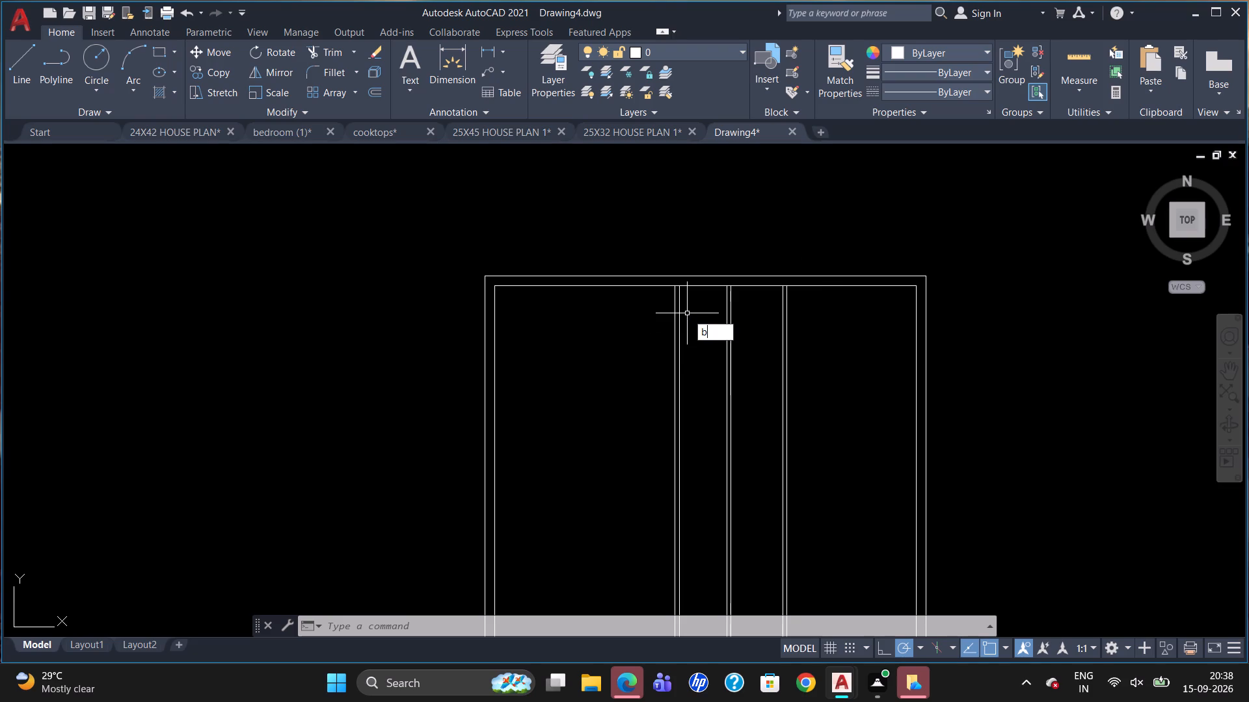
{"action": "key", "text": "Escape"}
{"action": "type", "text": "tr"}
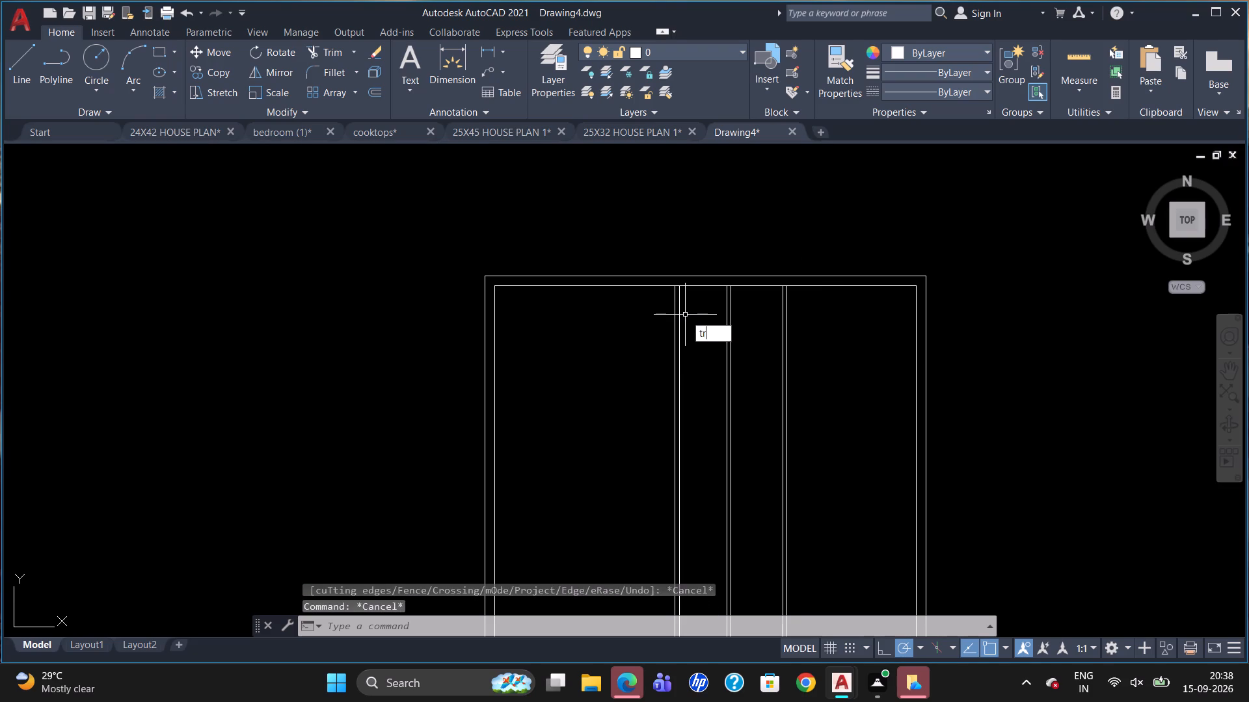
{"action": "key", "text": "Return"}
{"action": "key", "text": "Return"}
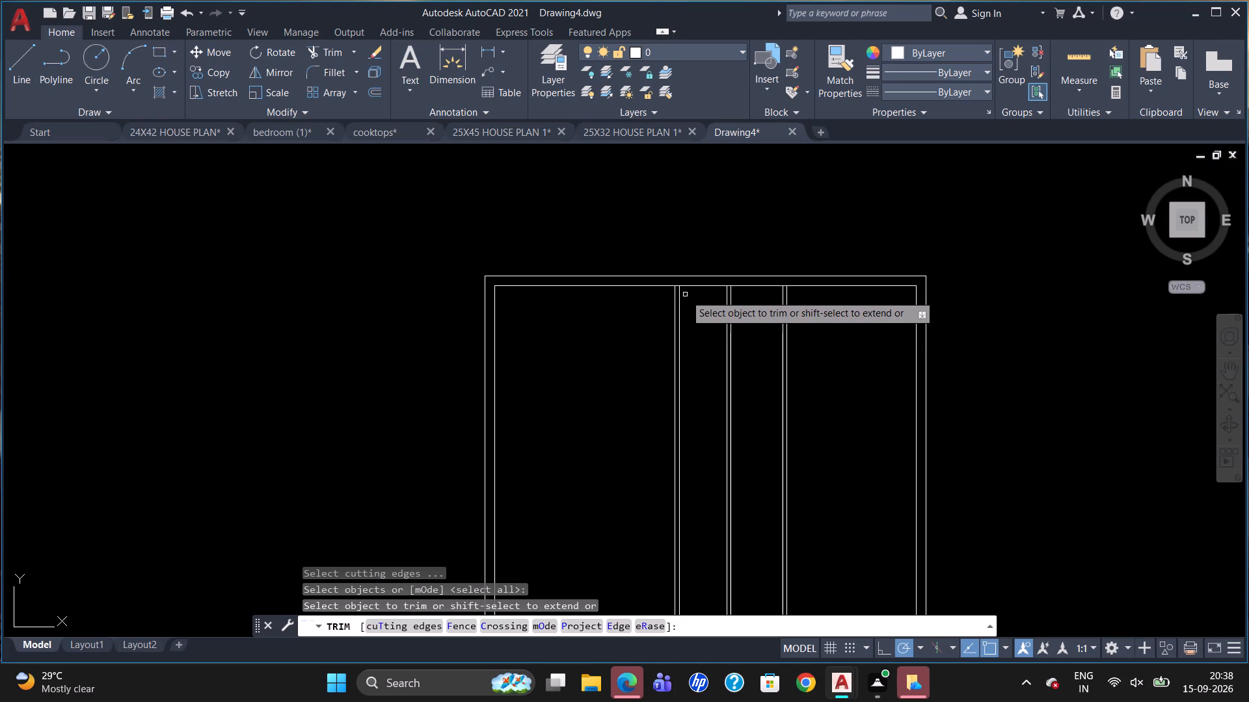
{"action": "scroll", "coordinate": [678, 289], "scroll_direction": "up", "scroll_amount": 2}
{"action": "left_click", "coordinate": [675, 278]}
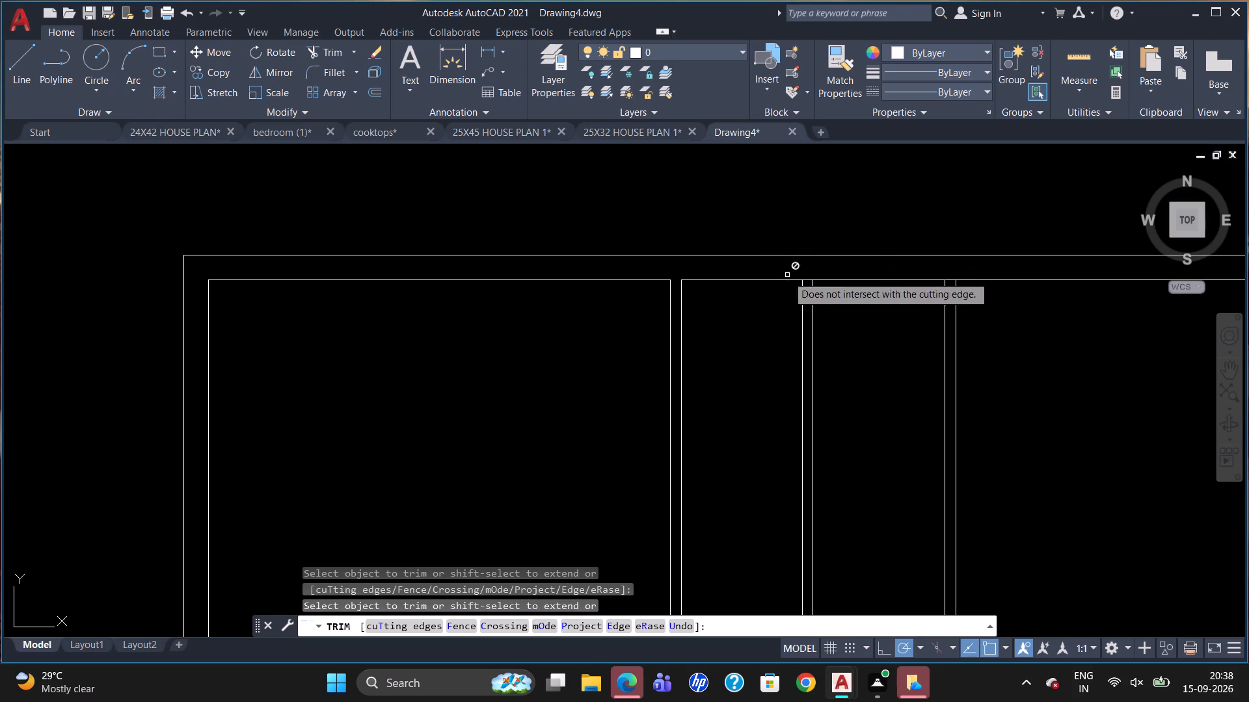
{"action": "scroll", "coordinate": [824, 215], "scroll_direction": "down", "scroll_amount": 2}
{"action": "scroll", "coordinate": [874, 239], "scroll_direction": "up", "scroll_amount": 2}
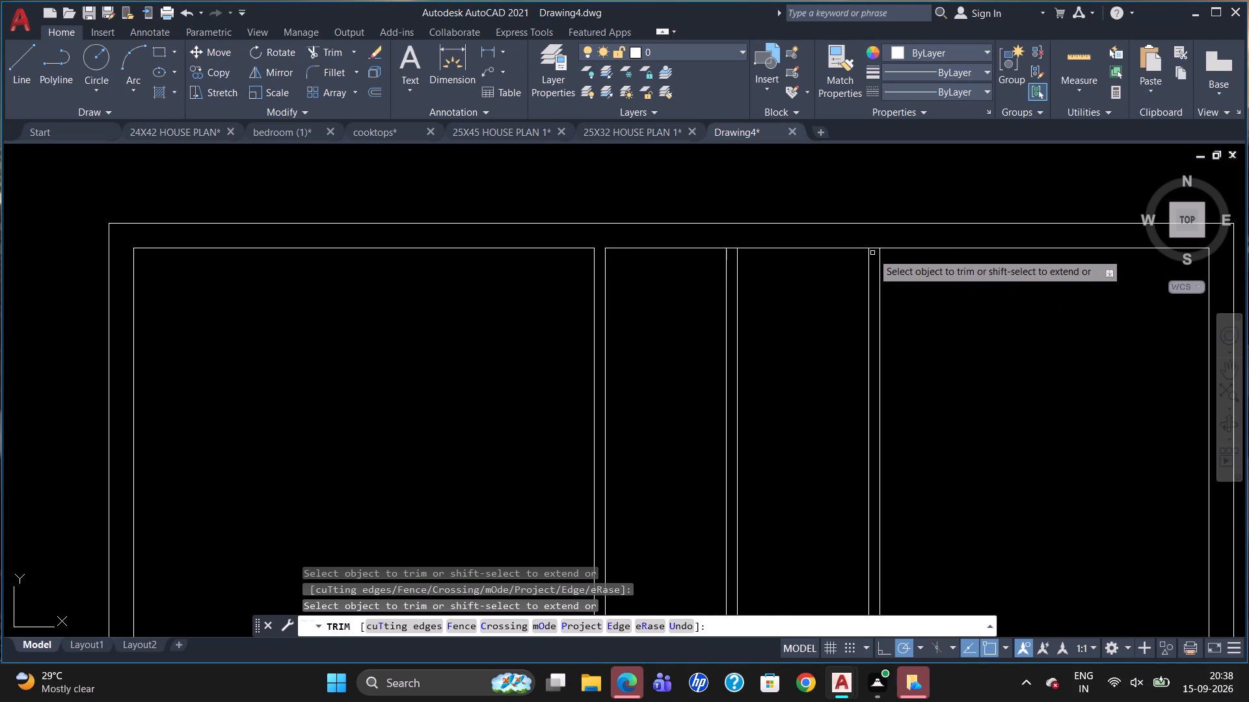
{"action": "left_click", "coordinate": [872, 250]}
{"action": "key", "text": "Escape"}
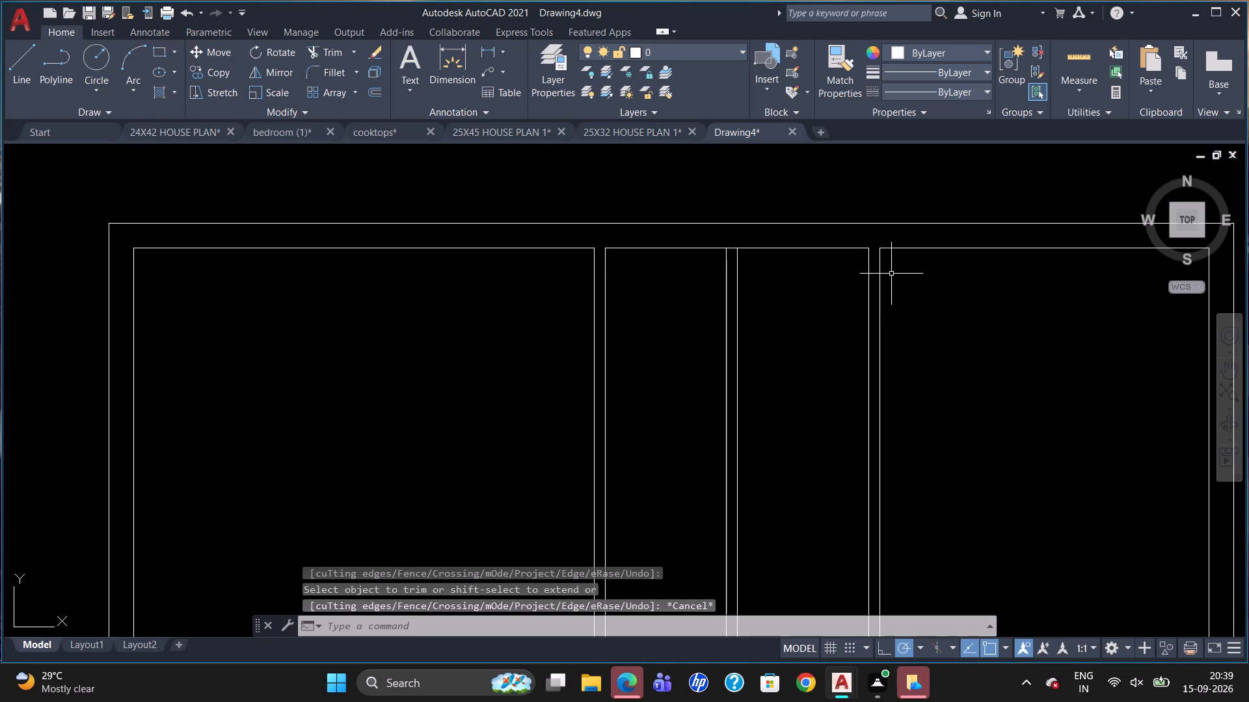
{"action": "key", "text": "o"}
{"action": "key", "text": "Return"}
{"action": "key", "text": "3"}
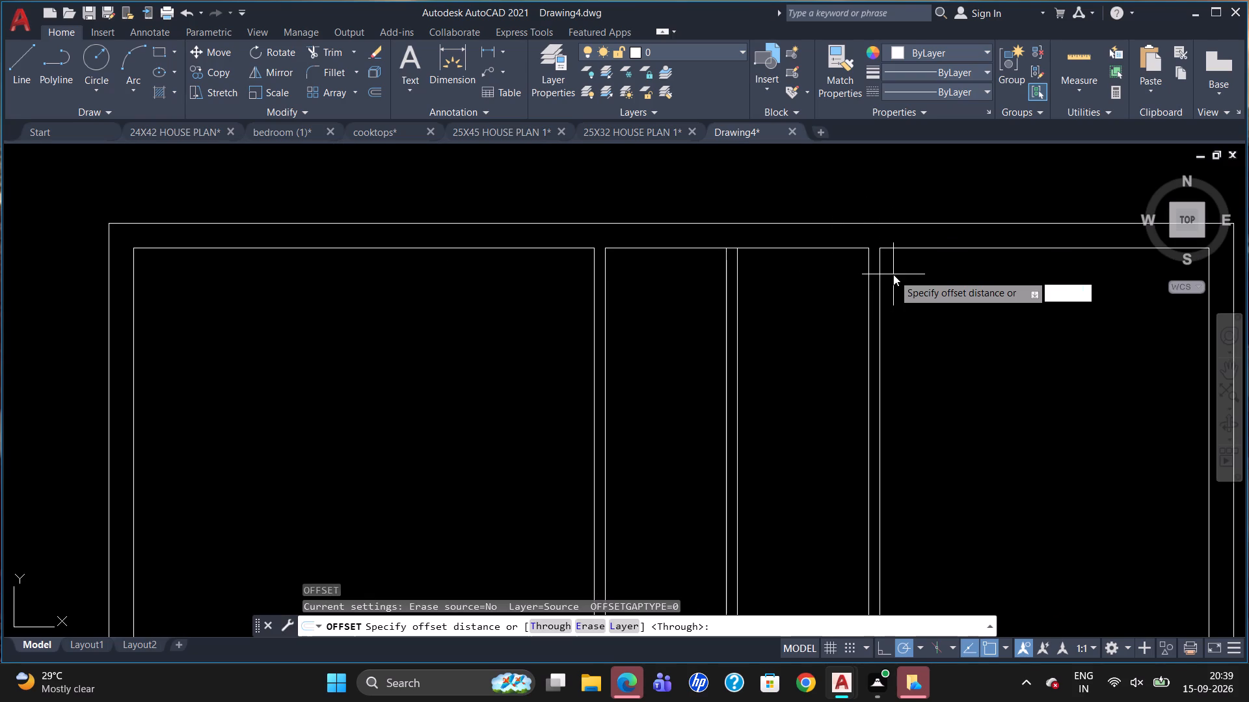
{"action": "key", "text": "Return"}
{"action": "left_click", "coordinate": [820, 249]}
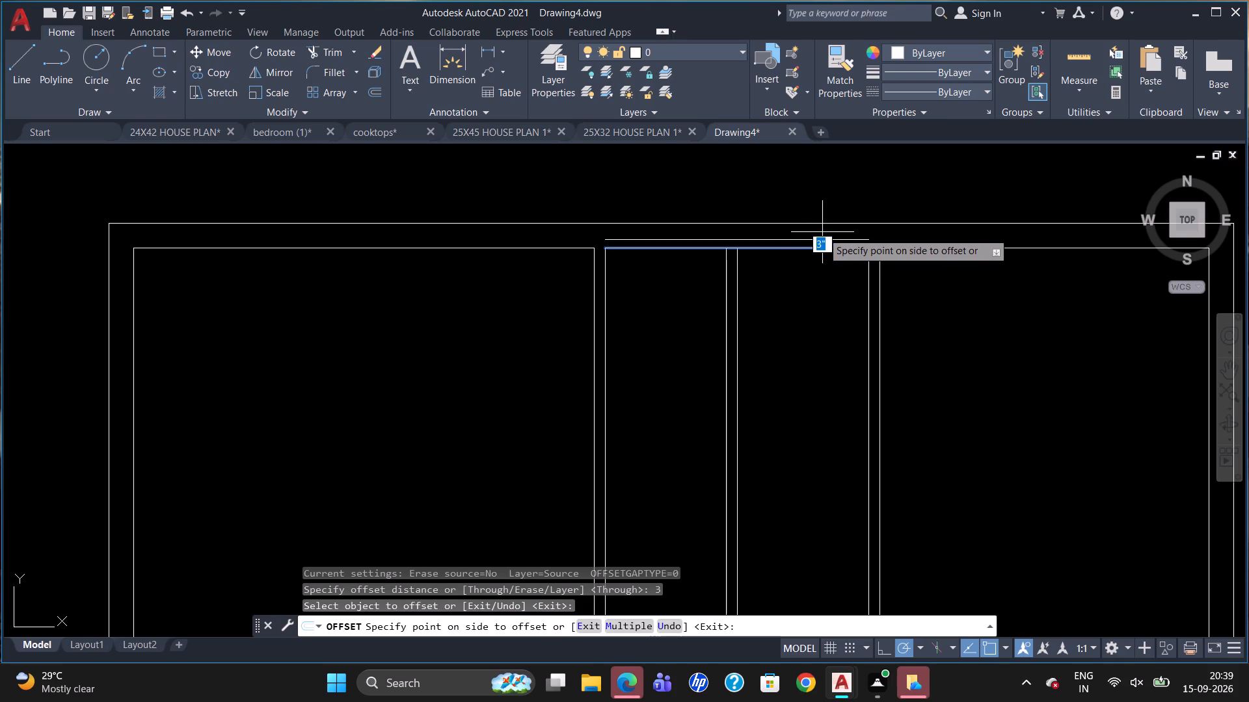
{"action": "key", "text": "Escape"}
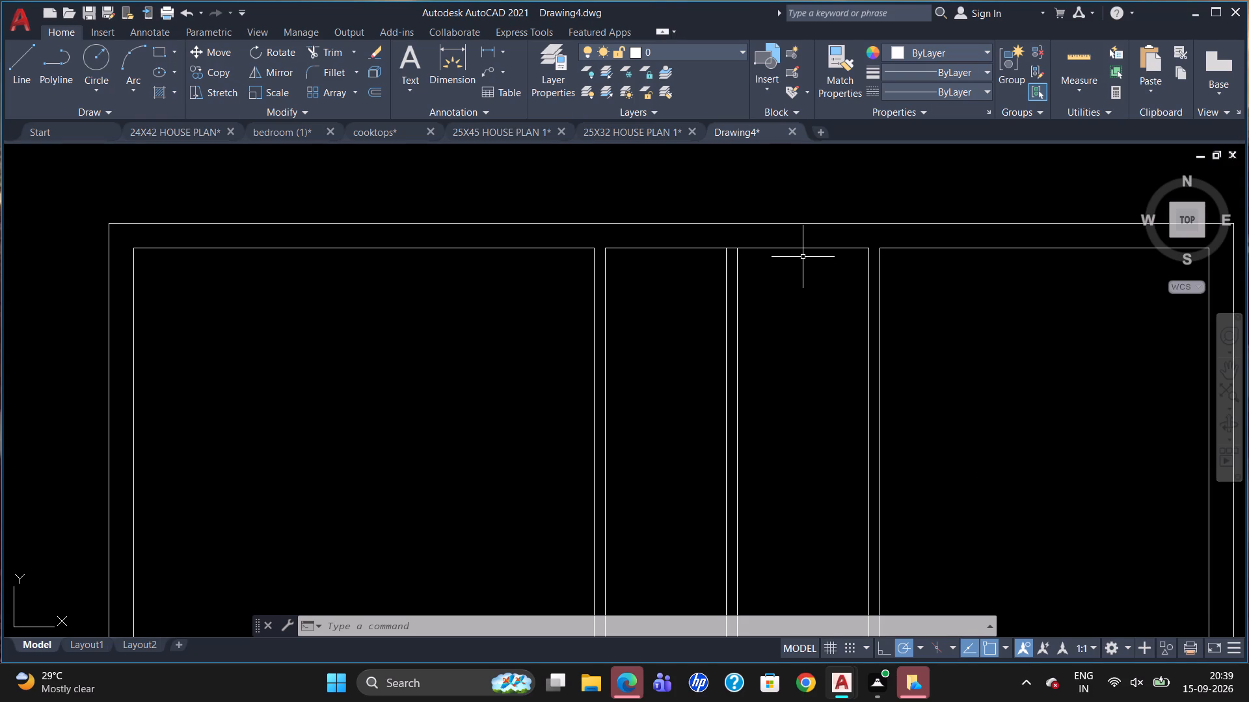
Offset the top wall's inner line segment between the two outer partitions by 4" upward, into the wall.
{"action": "key", "text": "o"}
{"action": "key", "text": "Return"}
{"action": "key", "text": "4"}
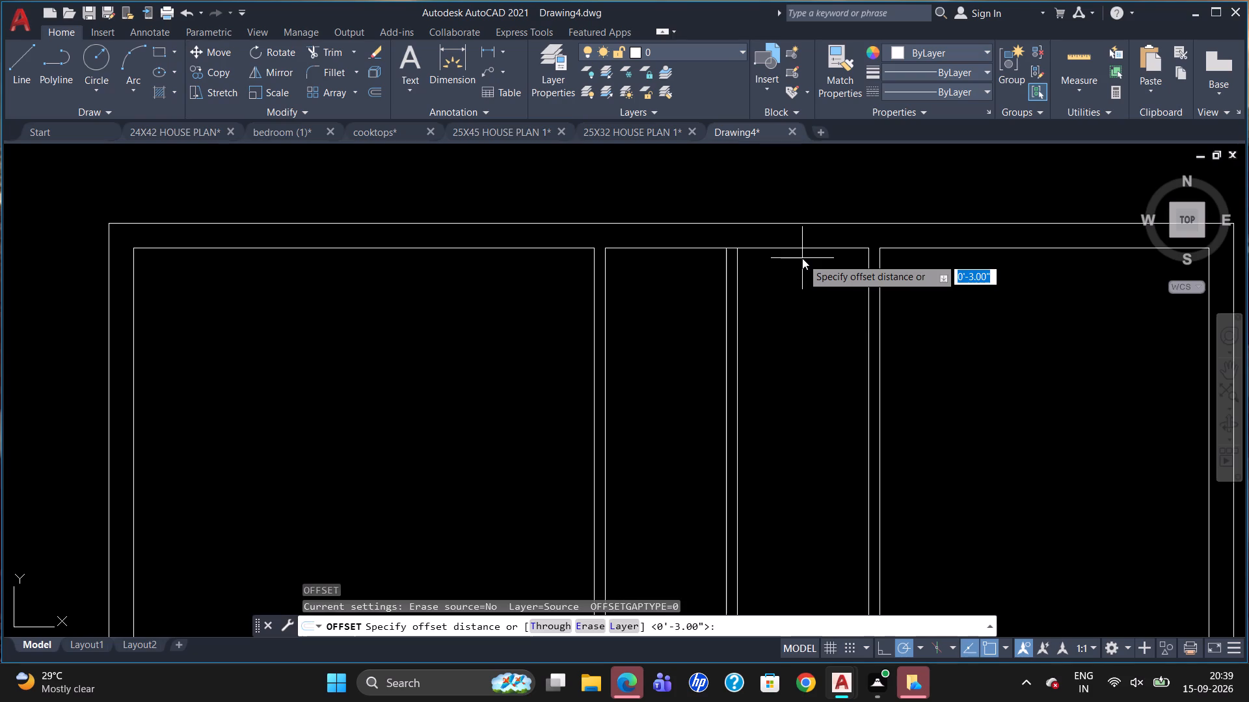
{"action": "key", "text": "Return"}
{"action": "left_click", "coordinate": [801, 249]}
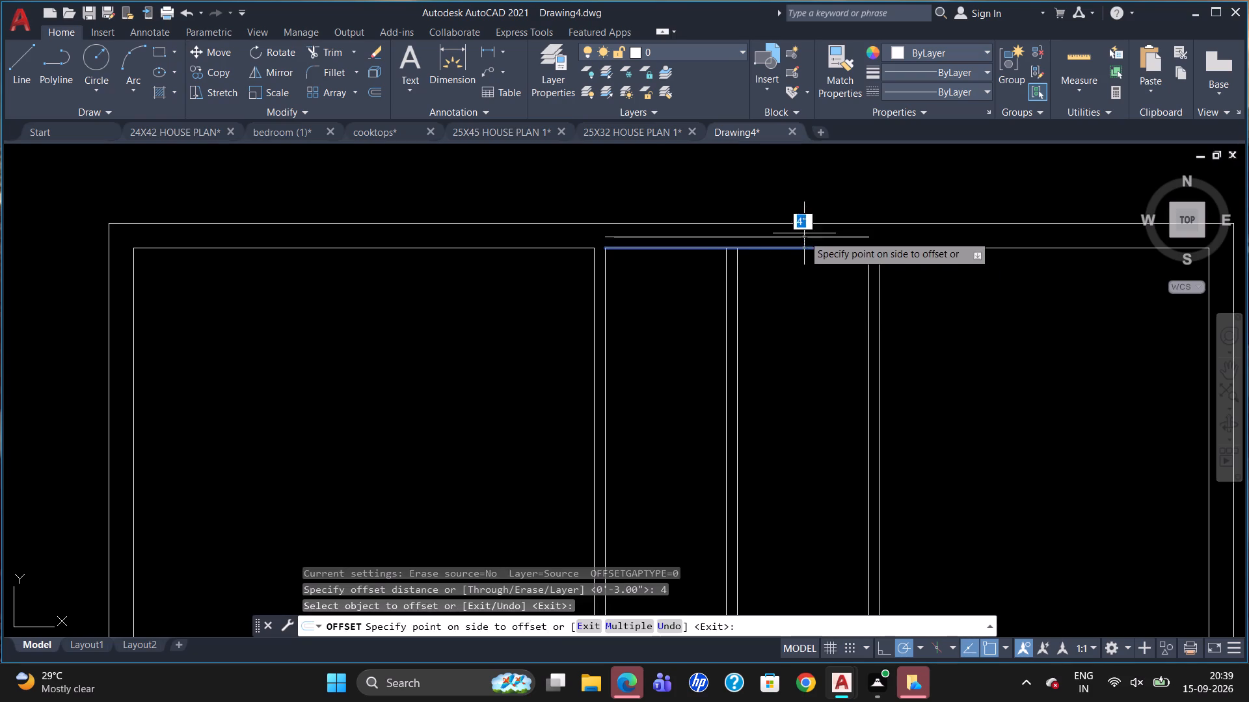
{"action": "left_click", "coordinate": [807, 231]}
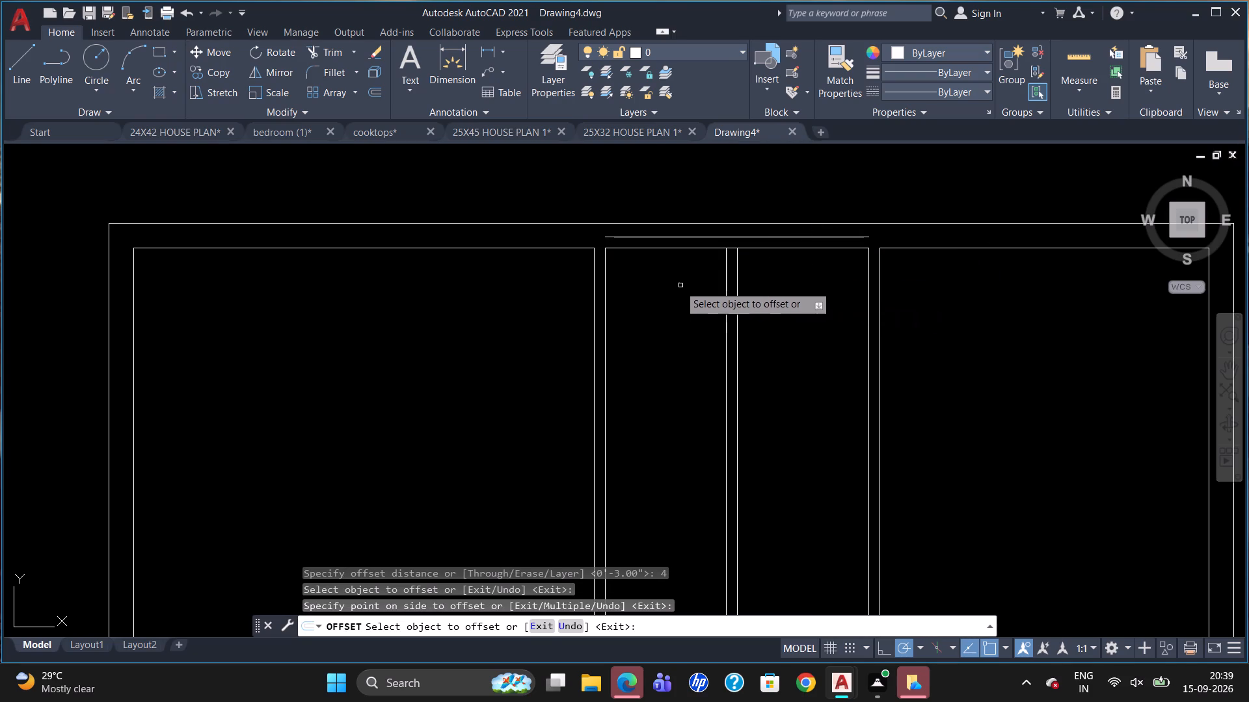
{"action": "key", "text": "Escape"}
Erase the original inner wall line segment between the two outer partitions, just below the offset line.
{"action": "left_click", "coordinate": [674, 253]}
{"action": "key", "text": "Escape"}
{"action": "left_click", "coordinate": [677, 248]}
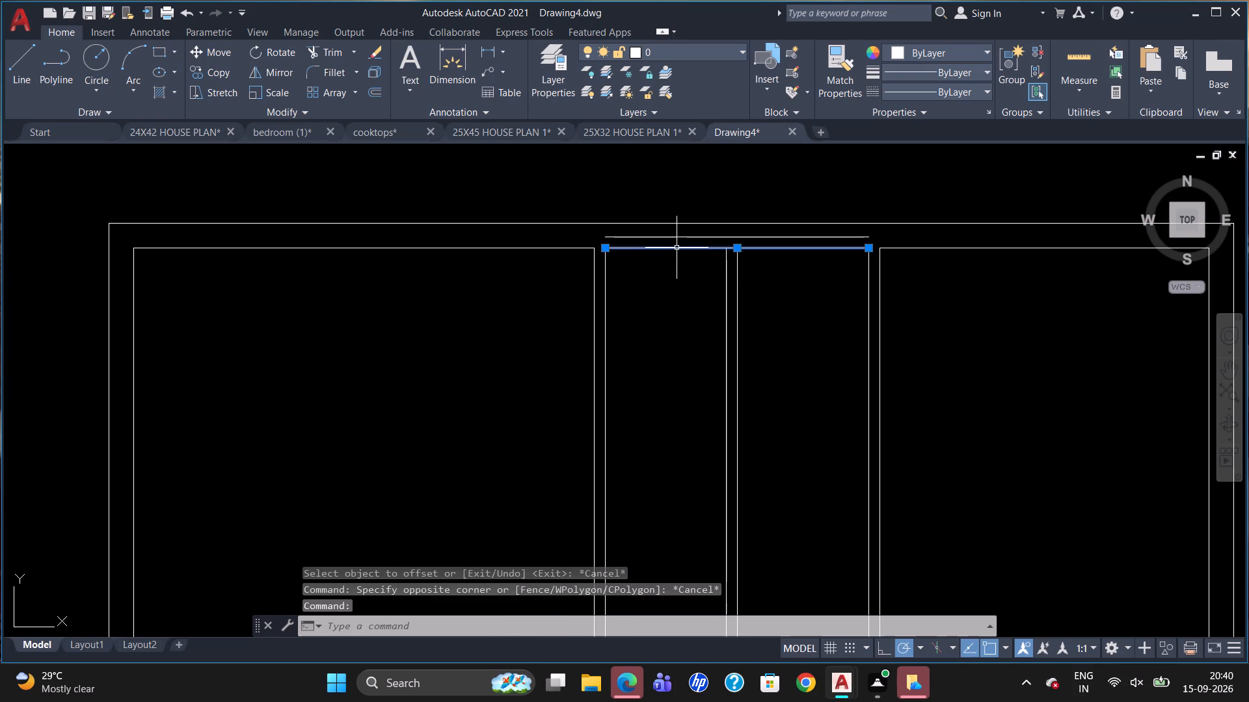
{"action": "key", "text": "Delete"}
Draw short vertical lines joining the facing lines of the left and right partitions up to the offset line's ends.
{"action": "key", "text": "l"}
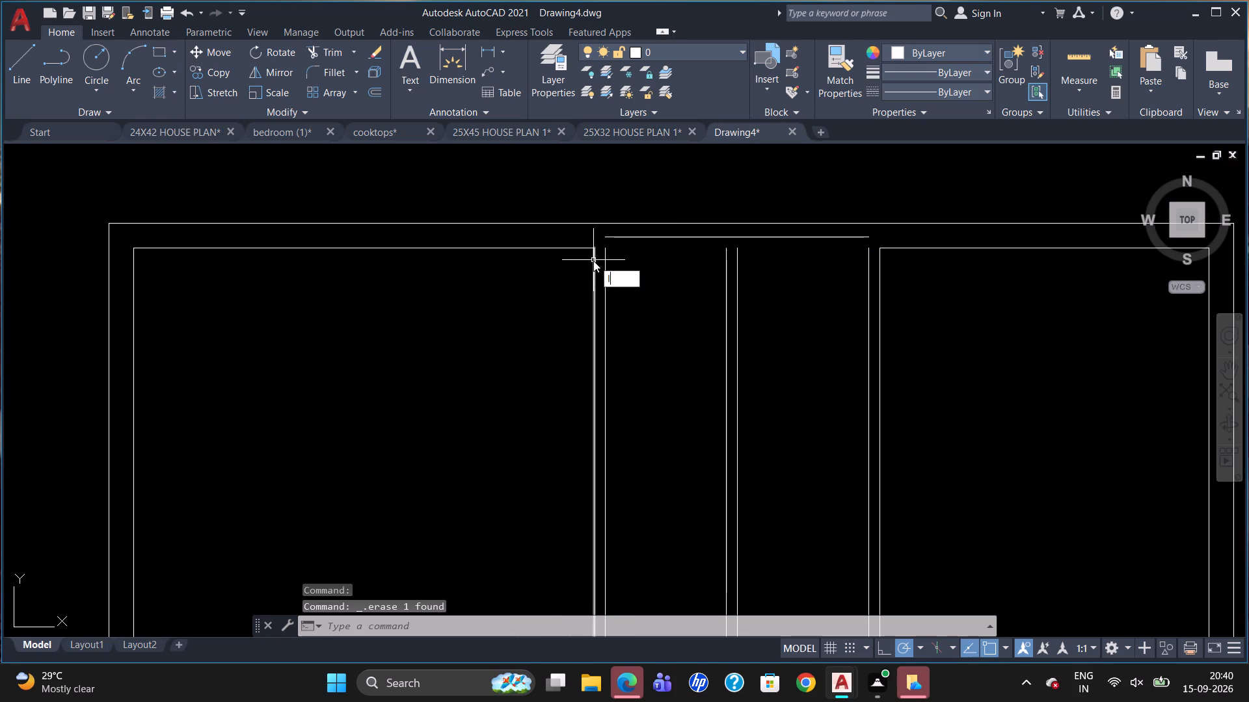
{"action": "key", "text": "Return"}
{"action": "scroll", "coordinate": [600, 240], "scroll_direction": "up", "scroll_amount": 1}
{"action": "left_click", "coordinate": [602, 253]}
{"action": "left_click", "coordinate": [605, 235]}
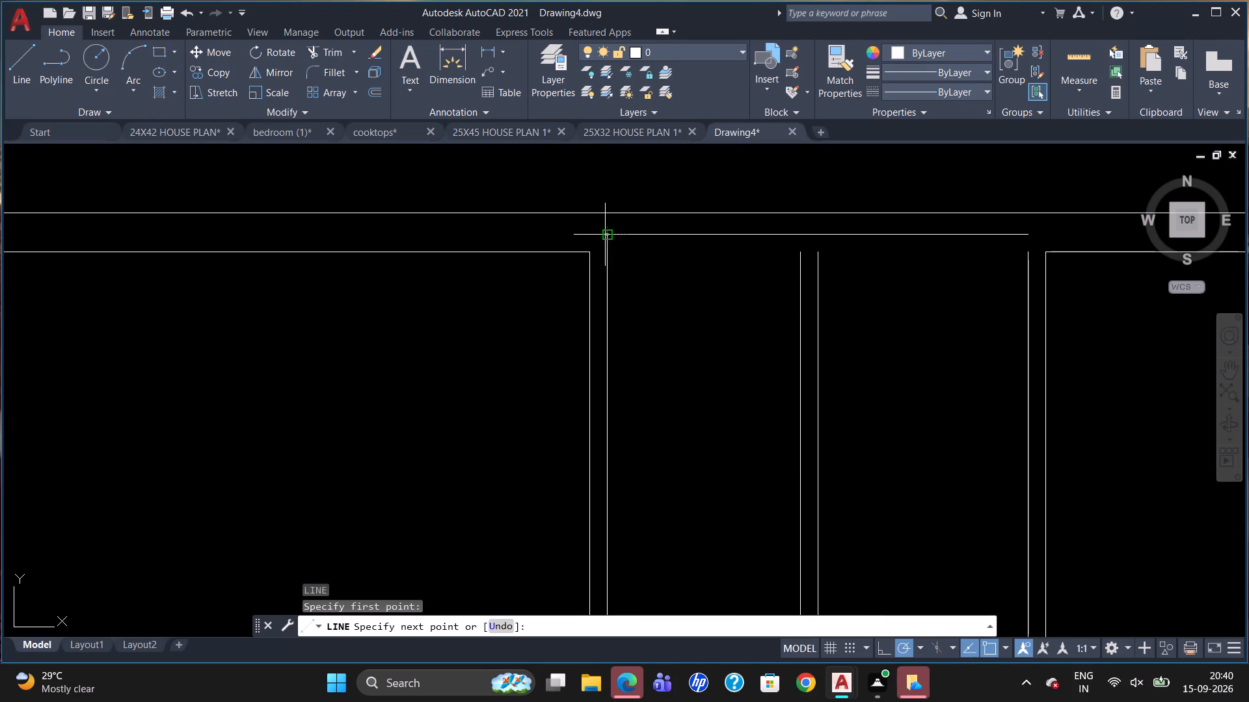
{"action": "key", "text": "Escape"}
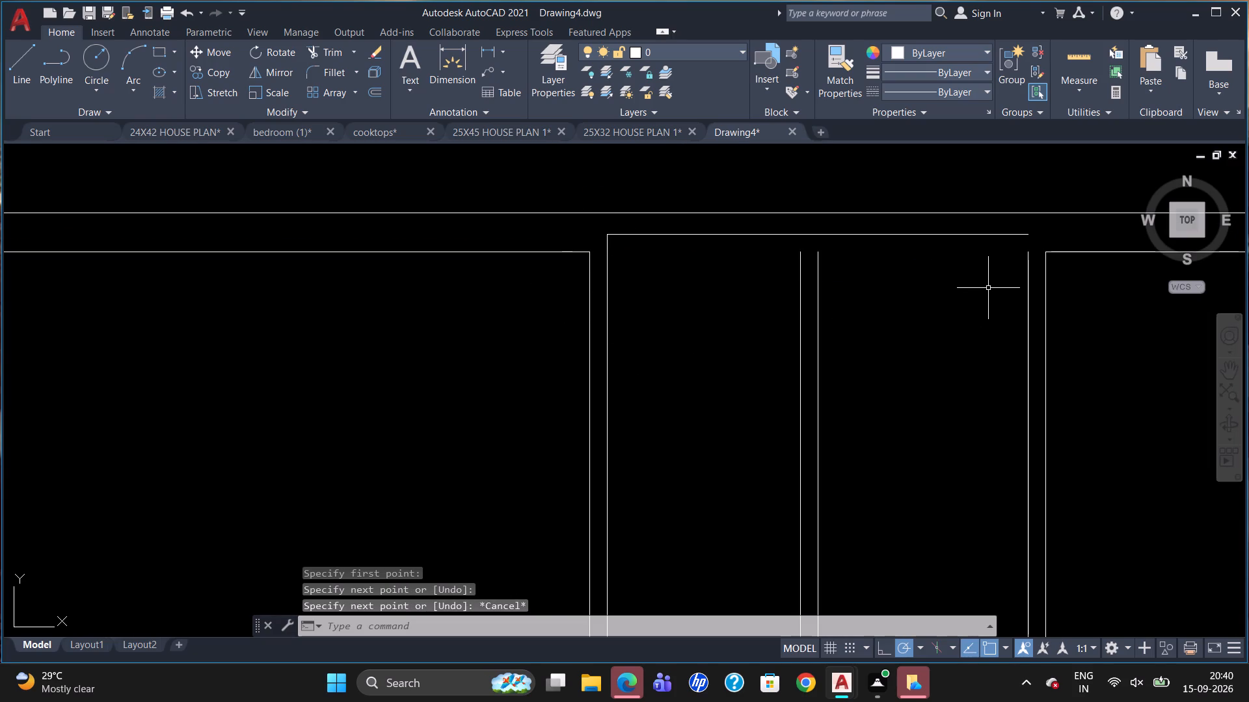
{"action": "key", "text": "l"}
{"action": "key", "text": "Return"}
{"action": "left_click", "coordinate": [1030, 256]}
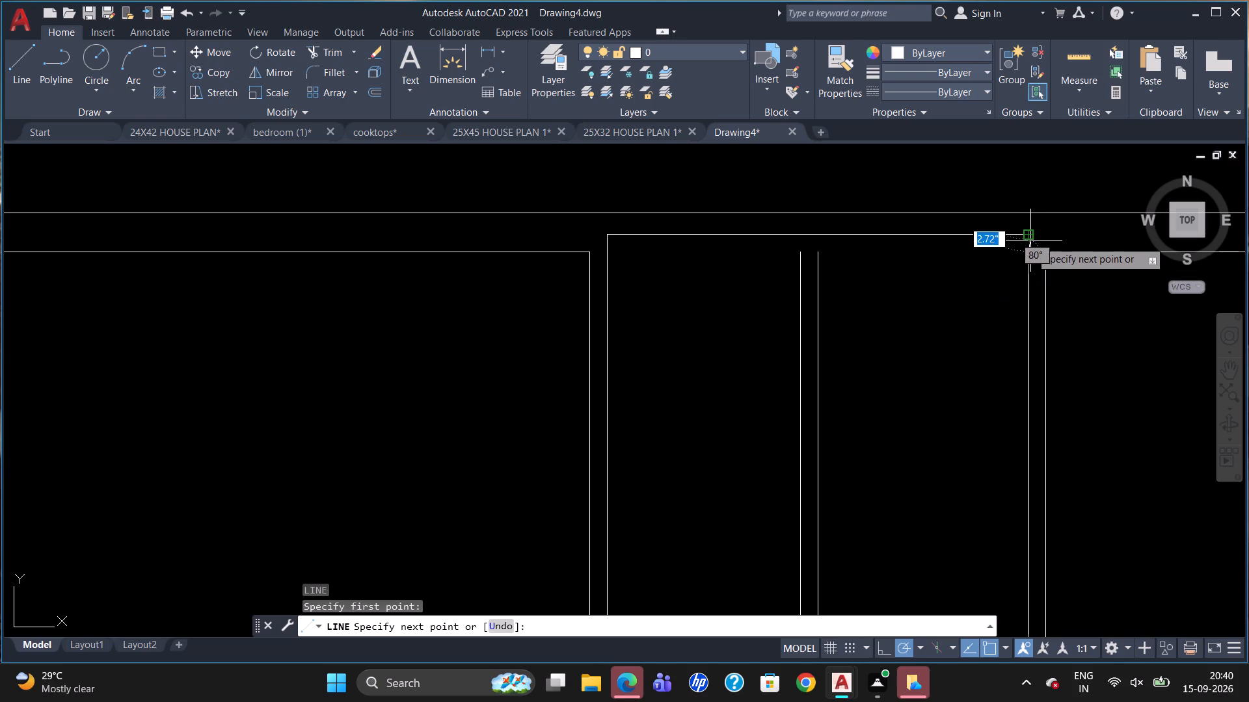
{"action": "left_click", "coordinate": [1030, 240]}
{"action": "key", "text": "Escape"}
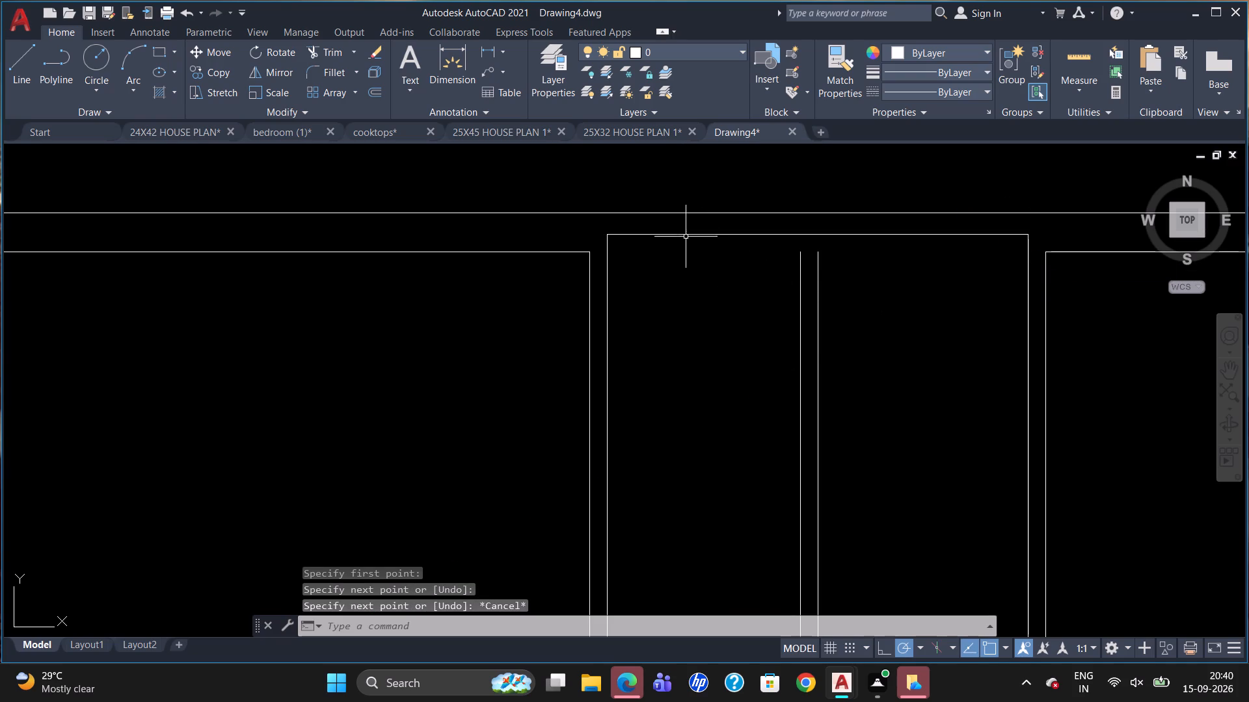
Draw a horizontal line between the left and right partitions, starting 3' below the recessed top line's right end.
{"action": "scroll", "coordinate": [766, 229], "scroll_direction": "down", "scroll_amount": 1}
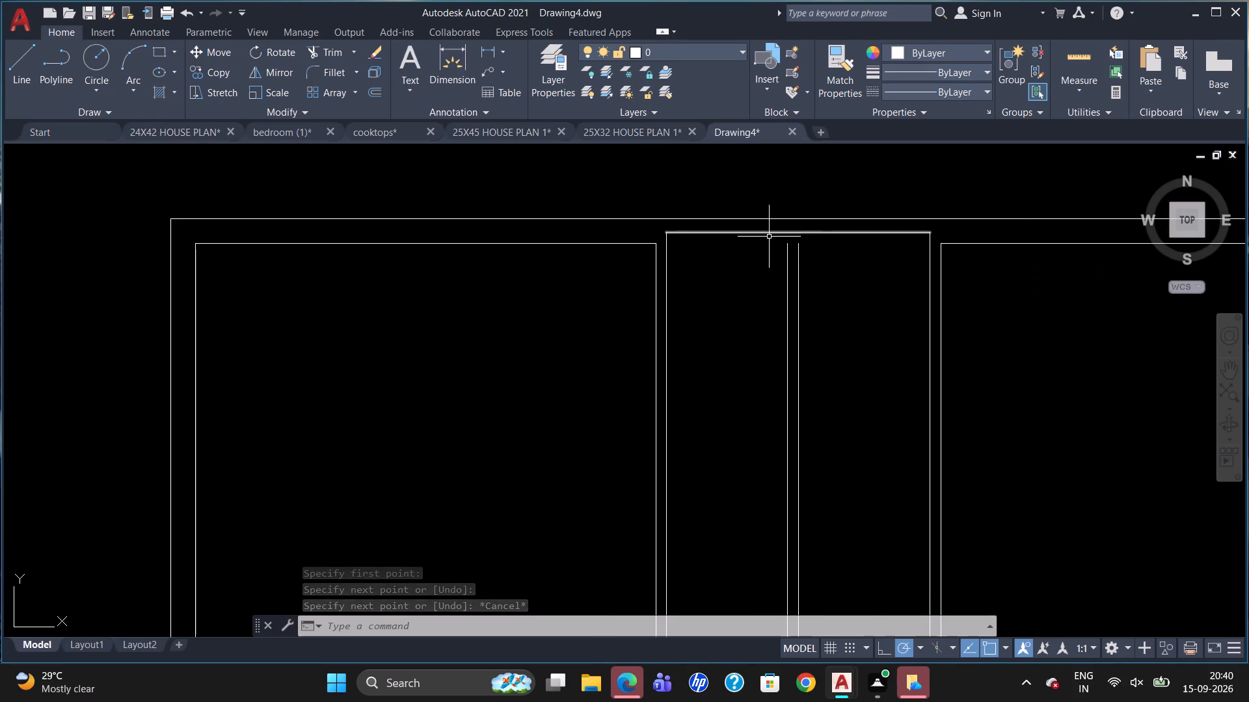
{"action": "scroll", "coordinate": [1024, 246], "scroll_direction": "up", "scroll_amount": 1}
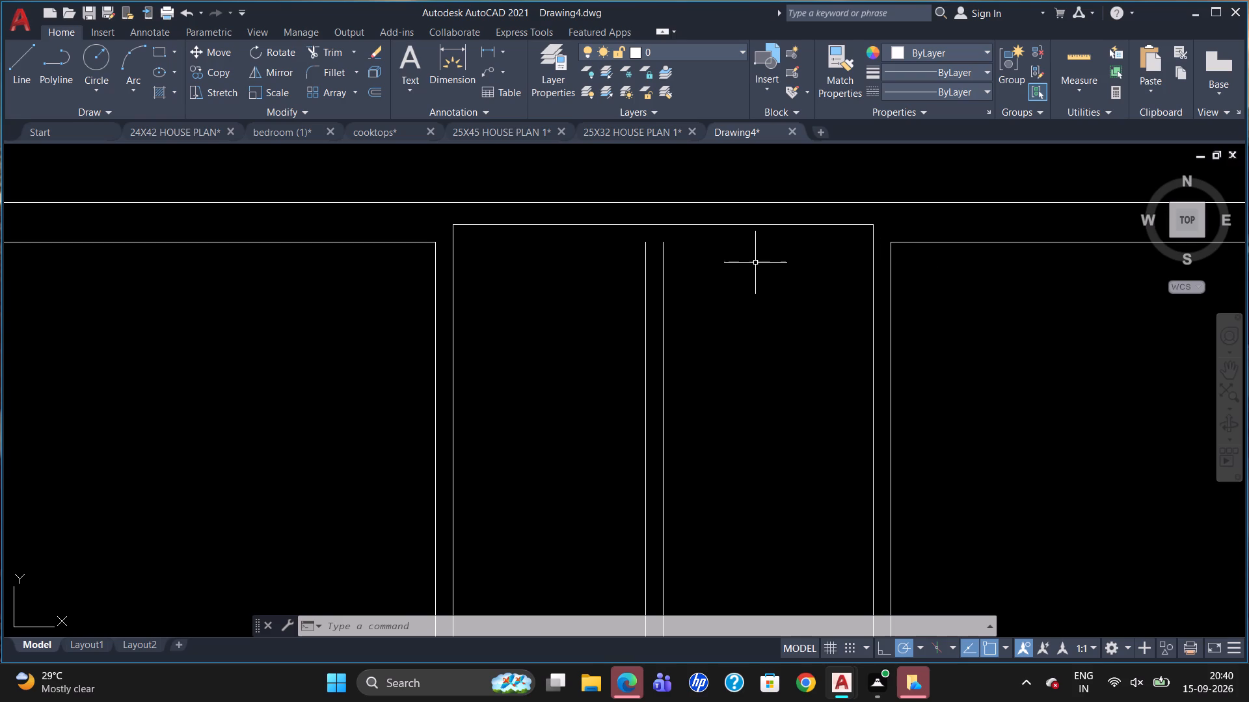
{"action": "key", "text": "l"}
{"action": "key", "text": "Return"}
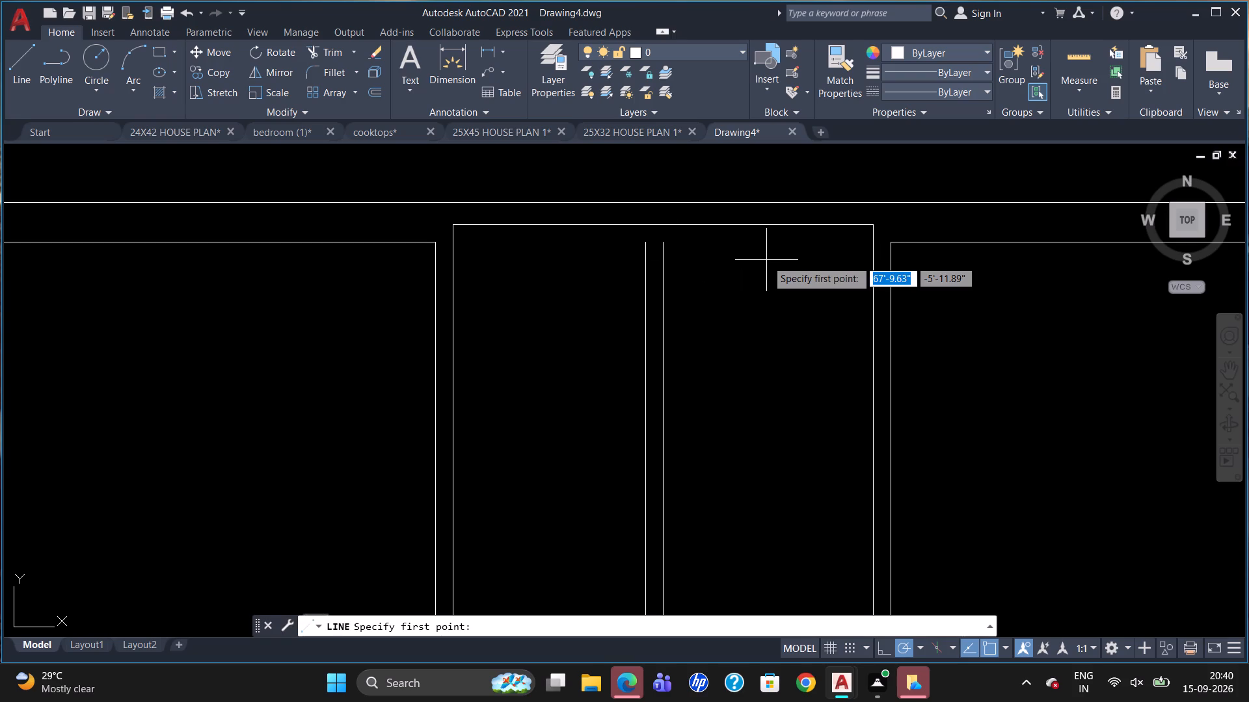
{"action": "type", "text": "tk"}
{"action": "key", "text": "Return"}
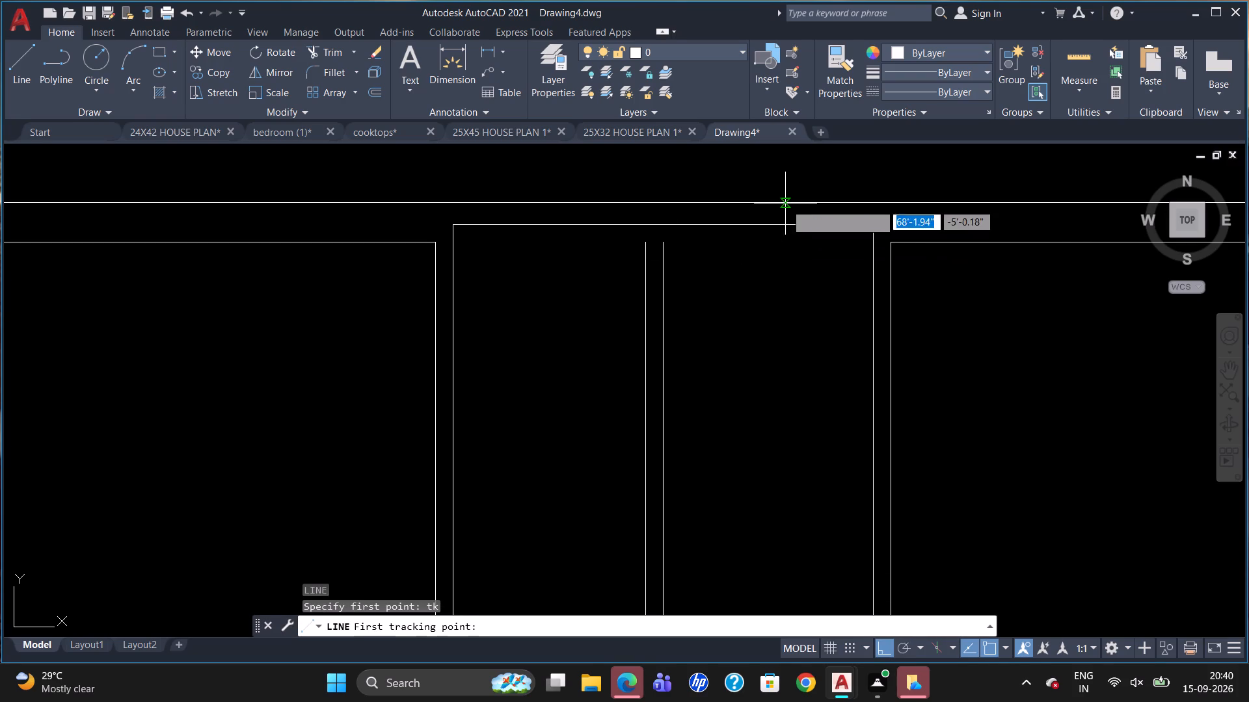
{"action": "left_click", "coordinate": [876, 223]}
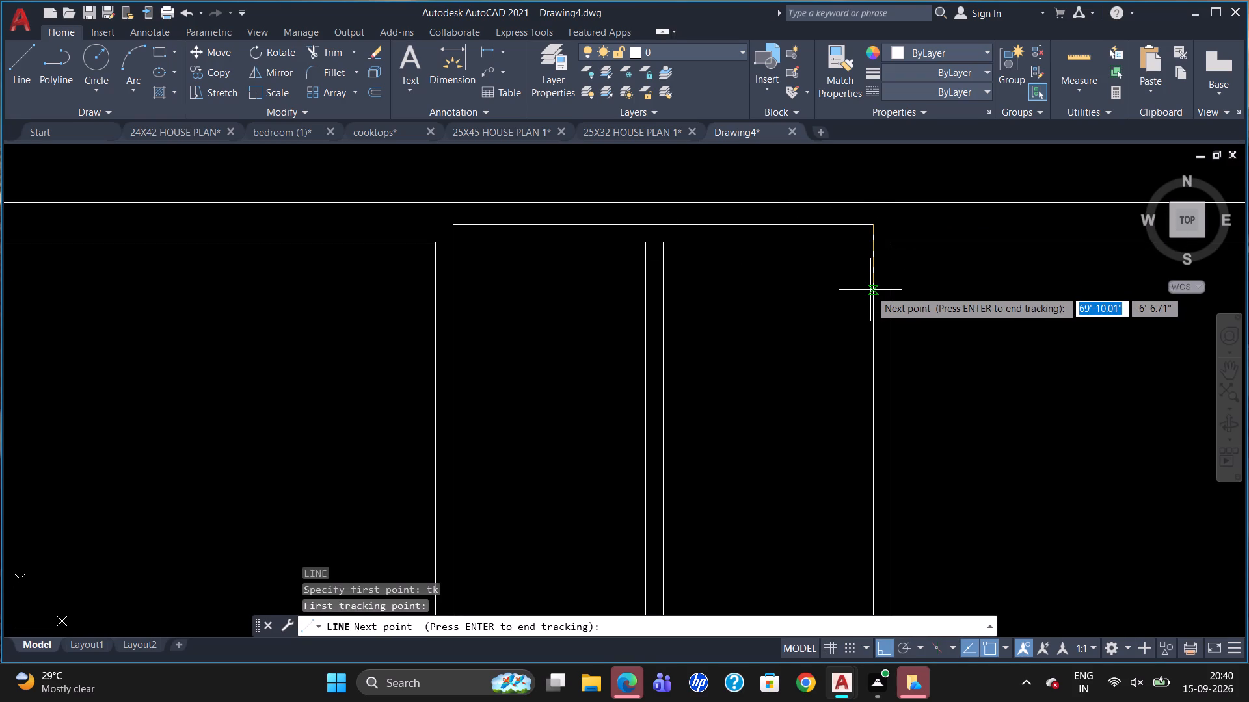
{"action": "type", "text": "3'"}
{"action": "key", "text": "Return"}
{"action": "key", "text": "Return"}
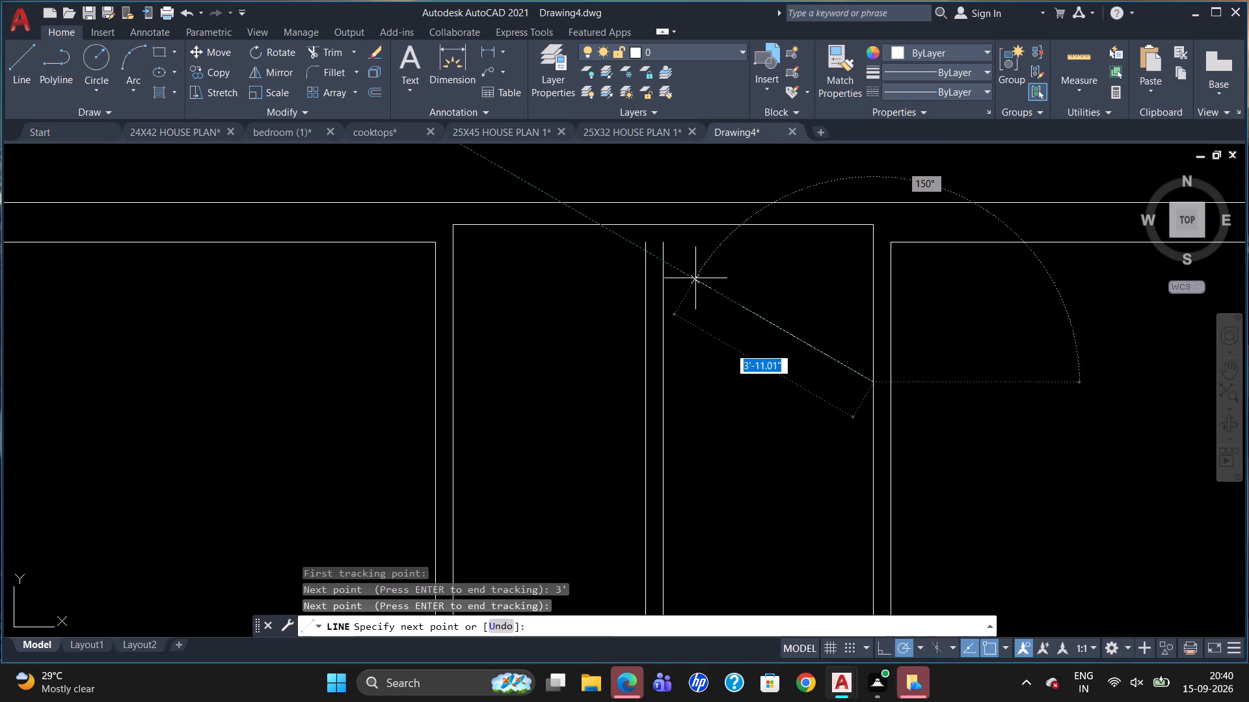
{"action": "left_click", "coordinate": [452, 382]}
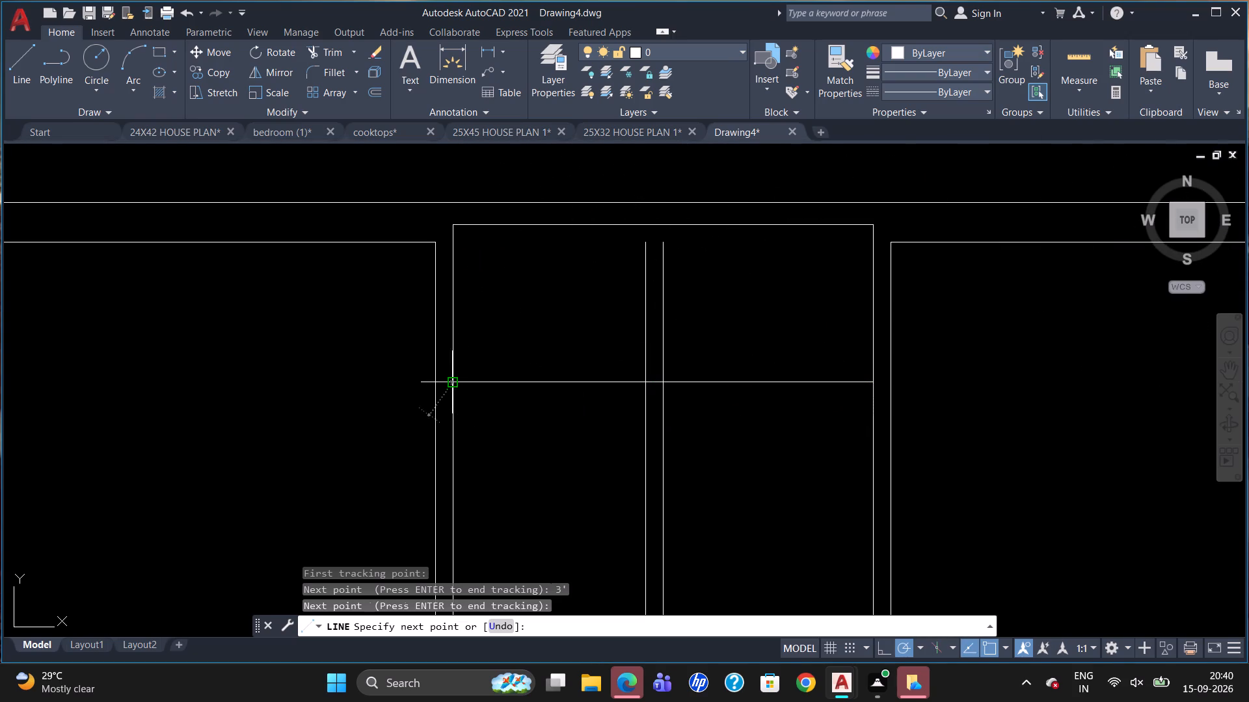
{"action": "key", "text": "Escape"}
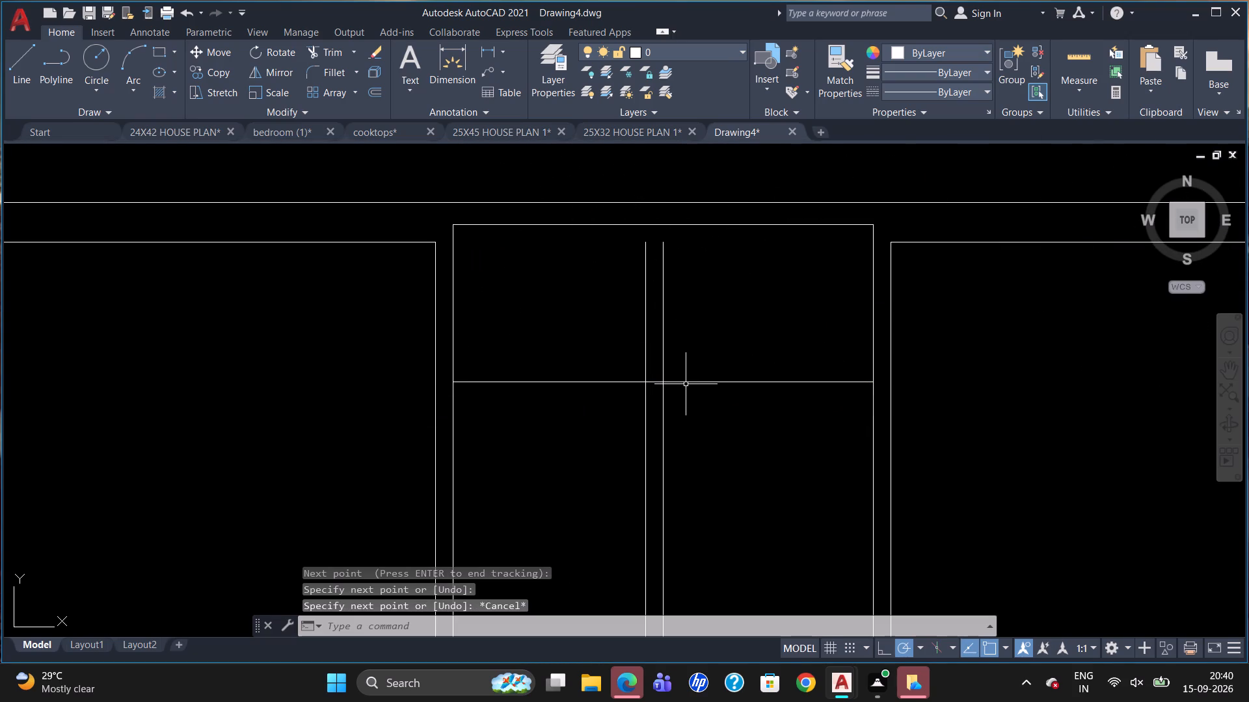
Offset the new horizontal line 4" downward to form a cross partition.
{"action": "key", "text": "o"}
{"action": "key", "text": "Return"}
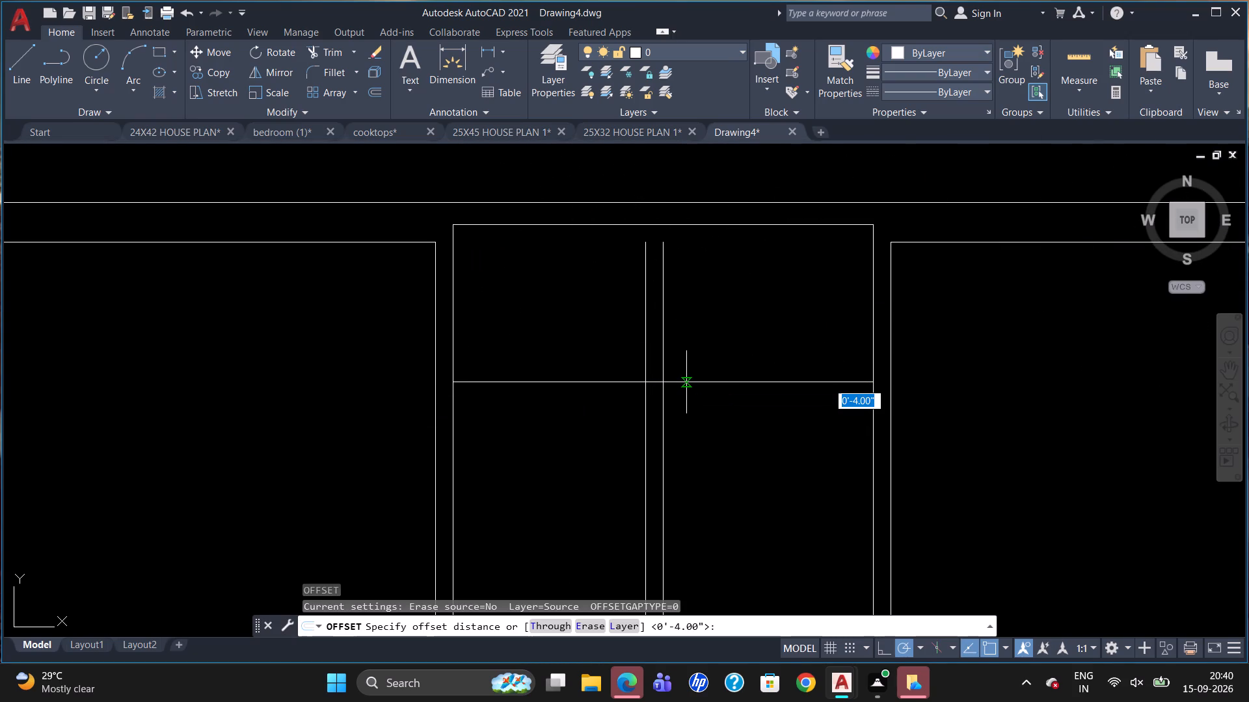
{"action": "key", "text": "4"}
{"action": "key", "text": "Return"}
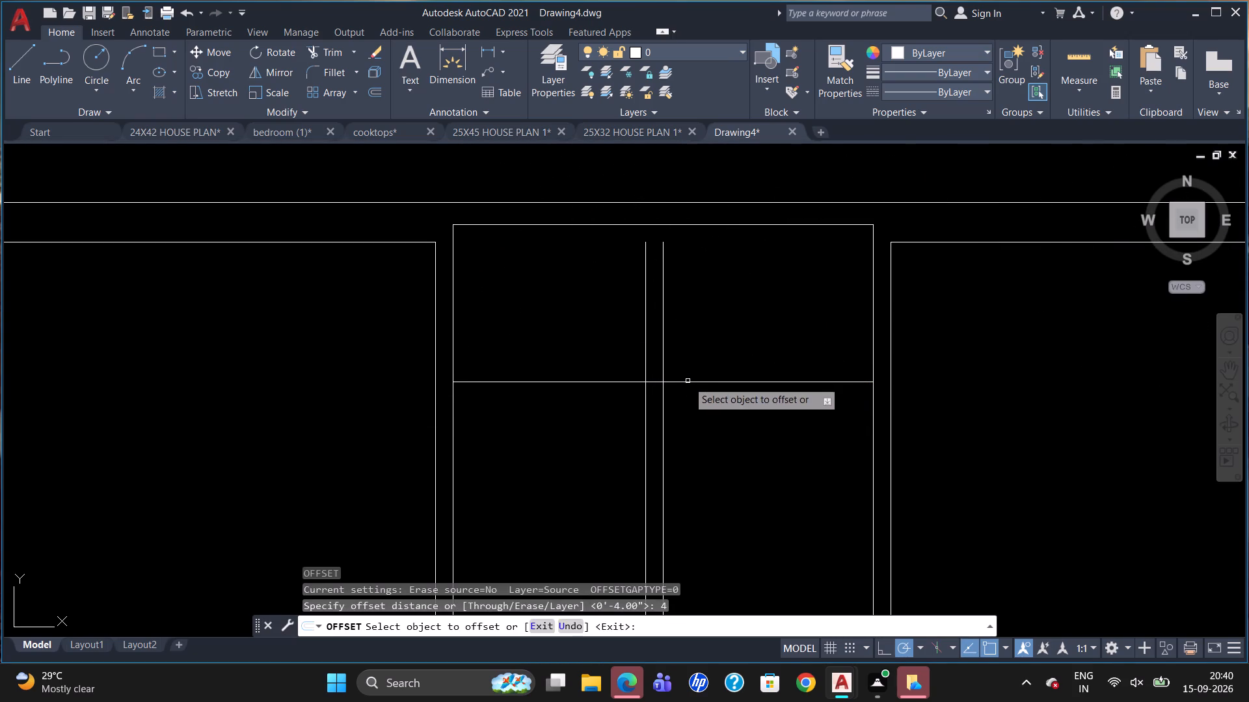
{"action": "left_click", "coordinate": [688, 381]}
{"action": "left_click", "coordinate": [690, 394]}
{"action": "key", "text": "Escape"}
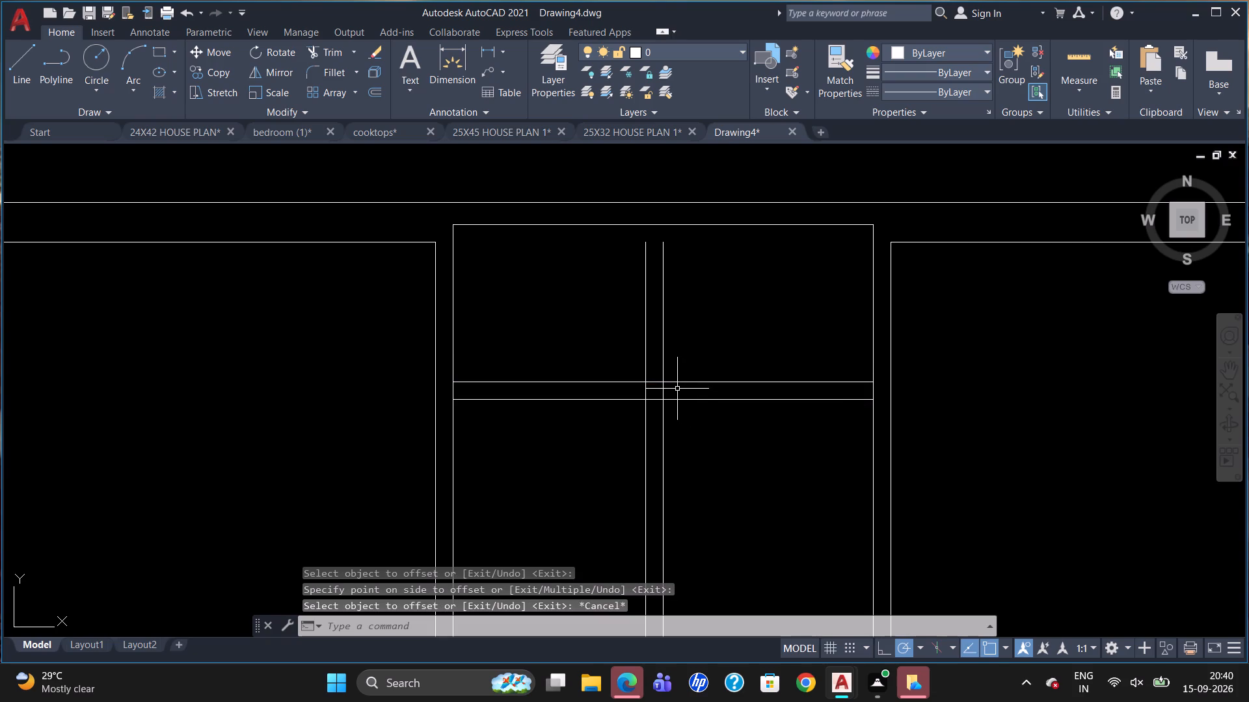
Trim the middle partition's lines above and inside the cross partition, and open the cross partition's lower line at their junction.
{"action": "key", "text": "t"}
{"action": "key", "text": "r"}
{"action": "key", "text": "Return"}
{"action": "key", "text": "Return"}
{"action": "left_click_drag", "start_coordinate": [691, 332], "coordinate": [645, 337]}
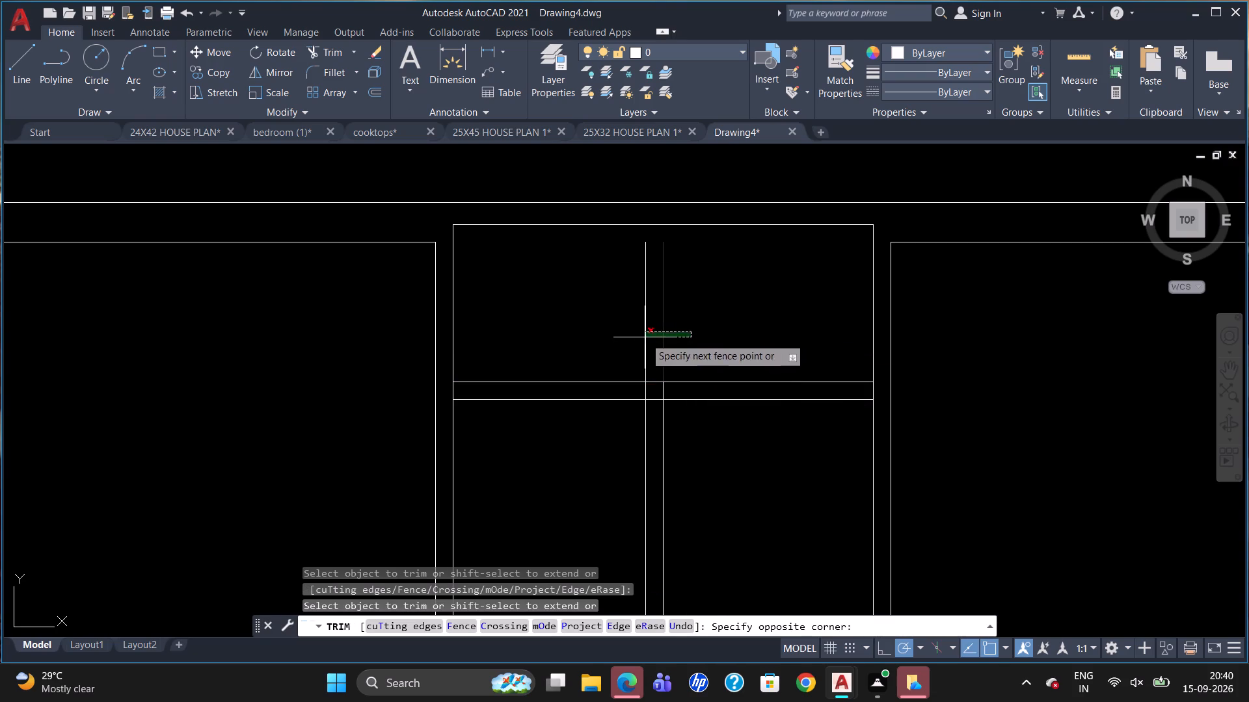
{"action": "left_click_drag", "start_coordinate": [645, 337], "coordinate": [643, 337]}
{"action": "left_click", "coordinate": [636, 339]}
{"action": "left_click", "coordinate": [662, 387]}
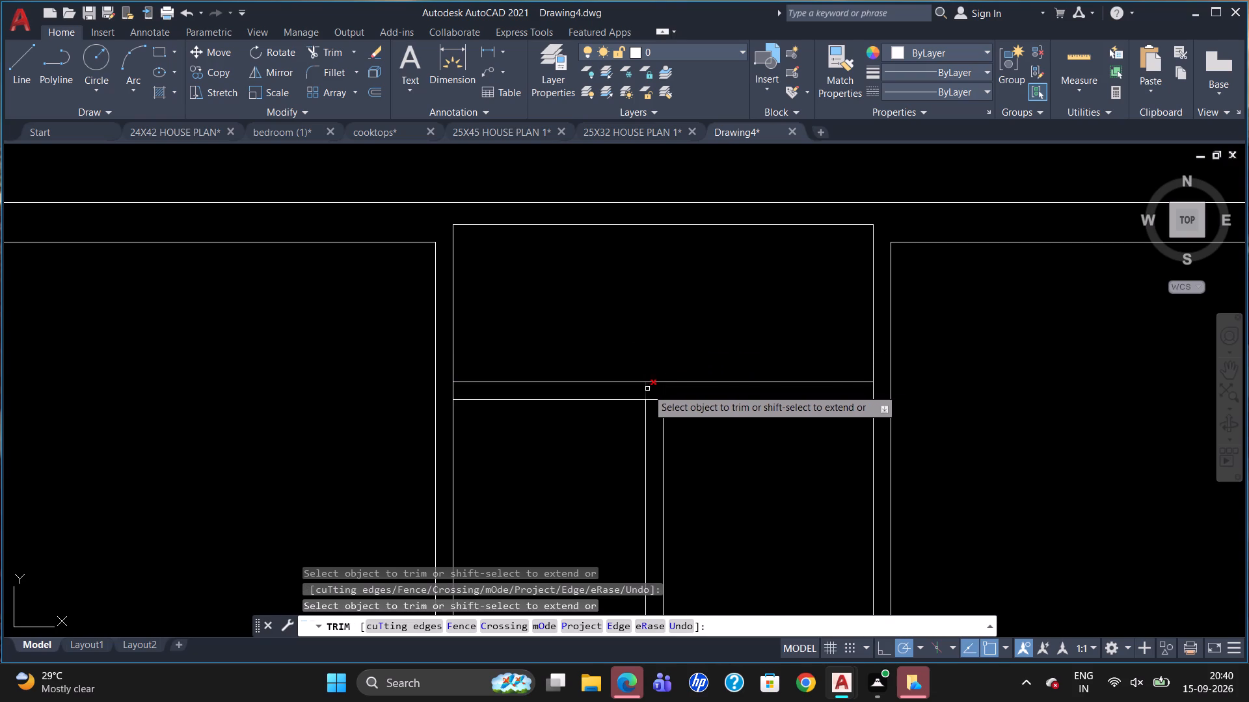
{"action": "left_click", "coordinate": [647, 389]}
{"action": "scroll", "coordinate": [768, 275], "scroll_direction": "down", "scroll_amount": 1}
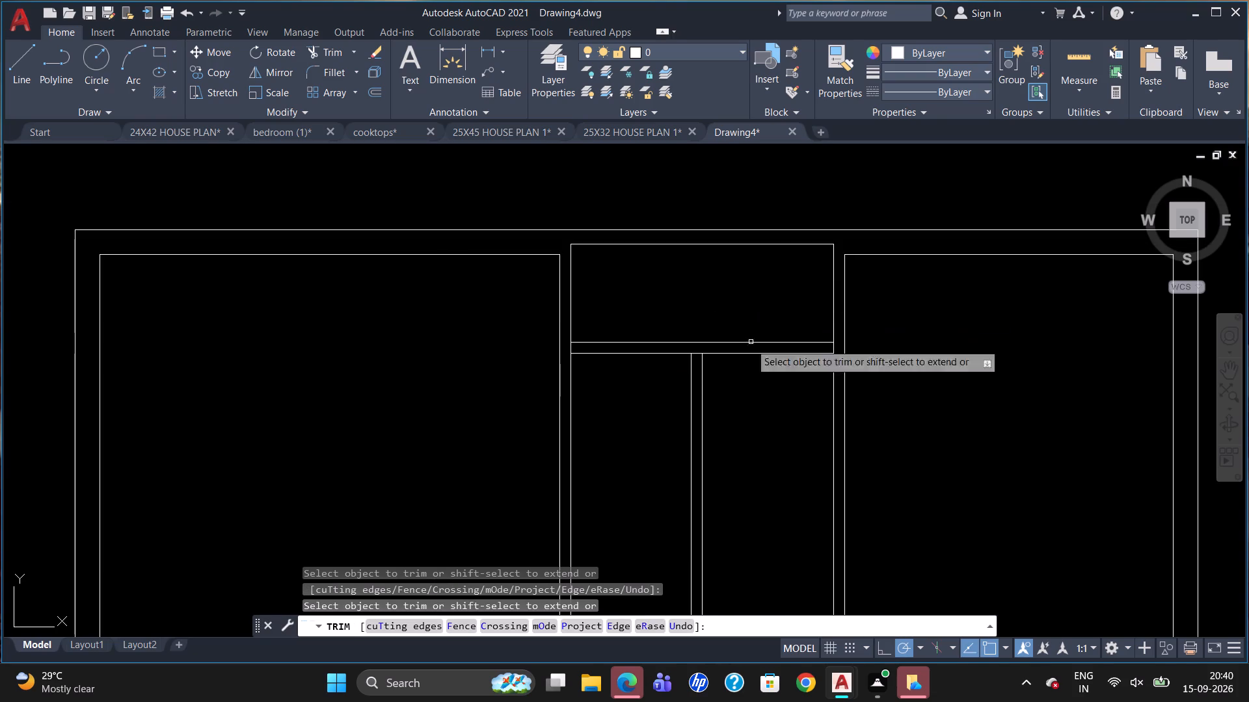
{"action": "left_click", "coordinate": [696, 356]}
{"action": "scroll", "coordinate": [775, 265], "scroll_direction": "down", "scroll_amount": 2}
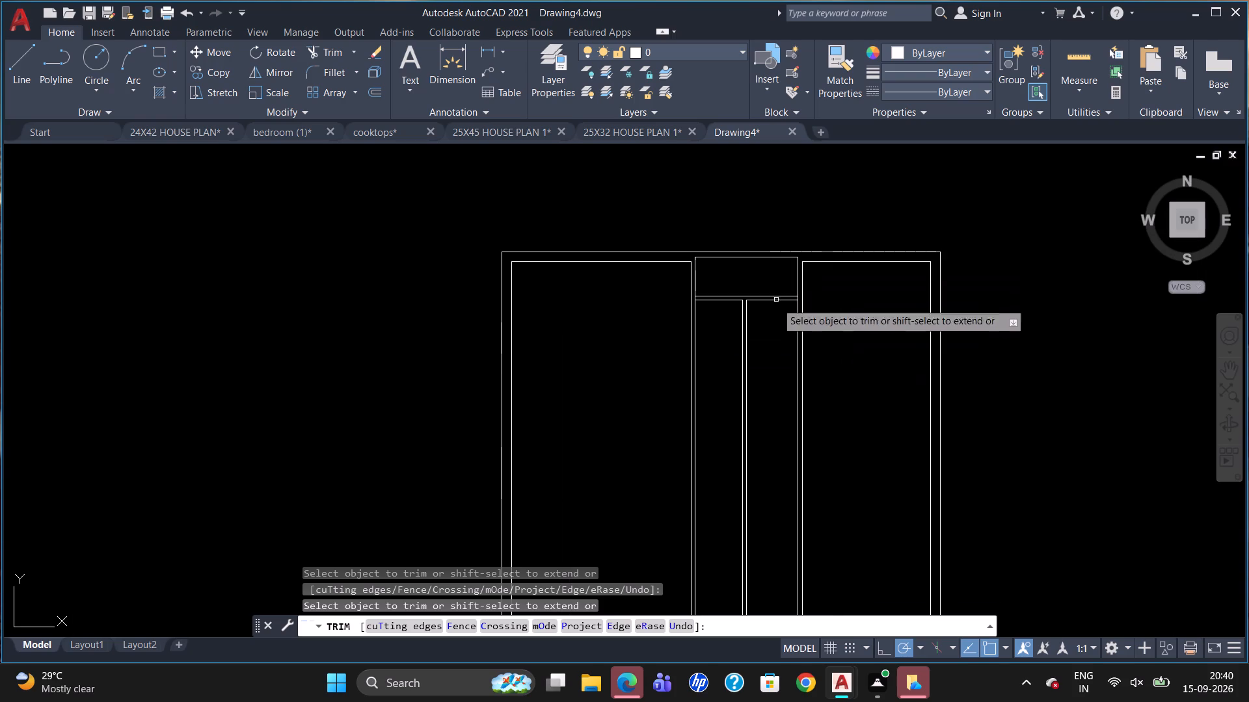
{"action": "key", "text": "Escape"}
Offset the cross partition's lower line 4' downward in the left compartment, and offset that copy 4" further down to form a partition.
{"action": "scroll", "coordinate": [772, 386], "scroll_direction": "up", "scroll_amount": 1}
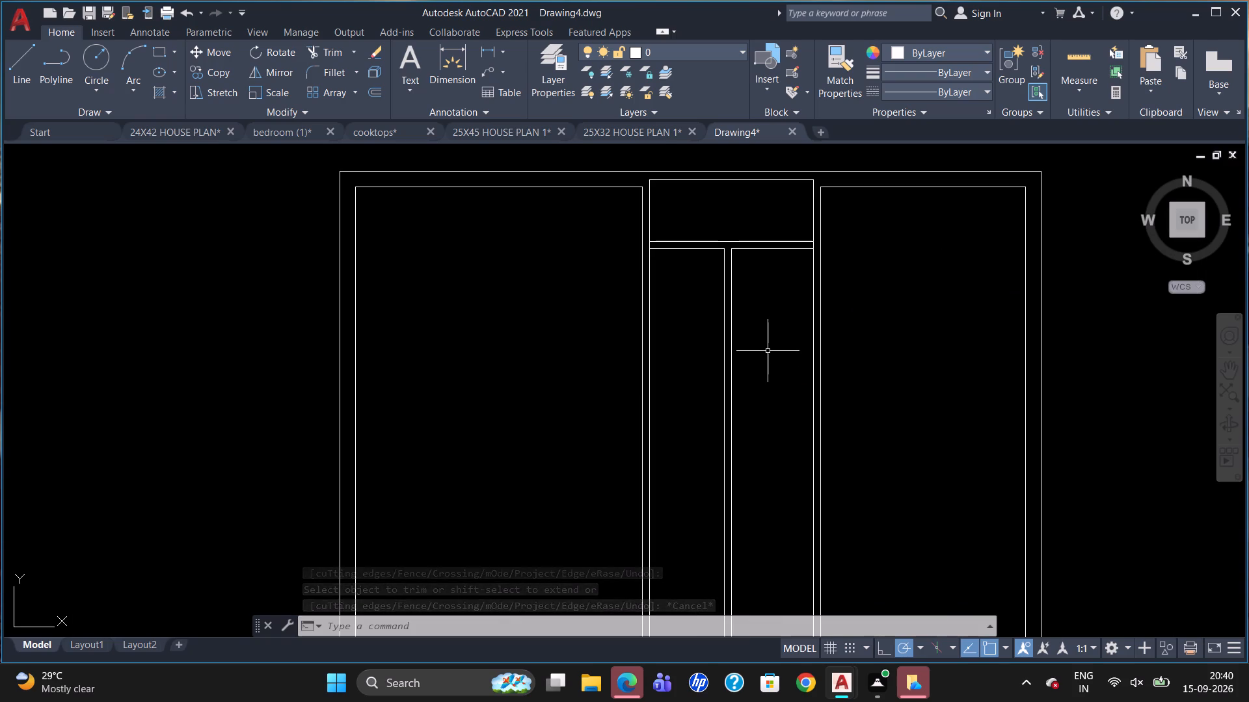
{"action": "key", "text": "o"}
{"action": "key", "text": "Return"}
{"action": "type", "text": "4'"}
{"action": "key", "text": "Return"}
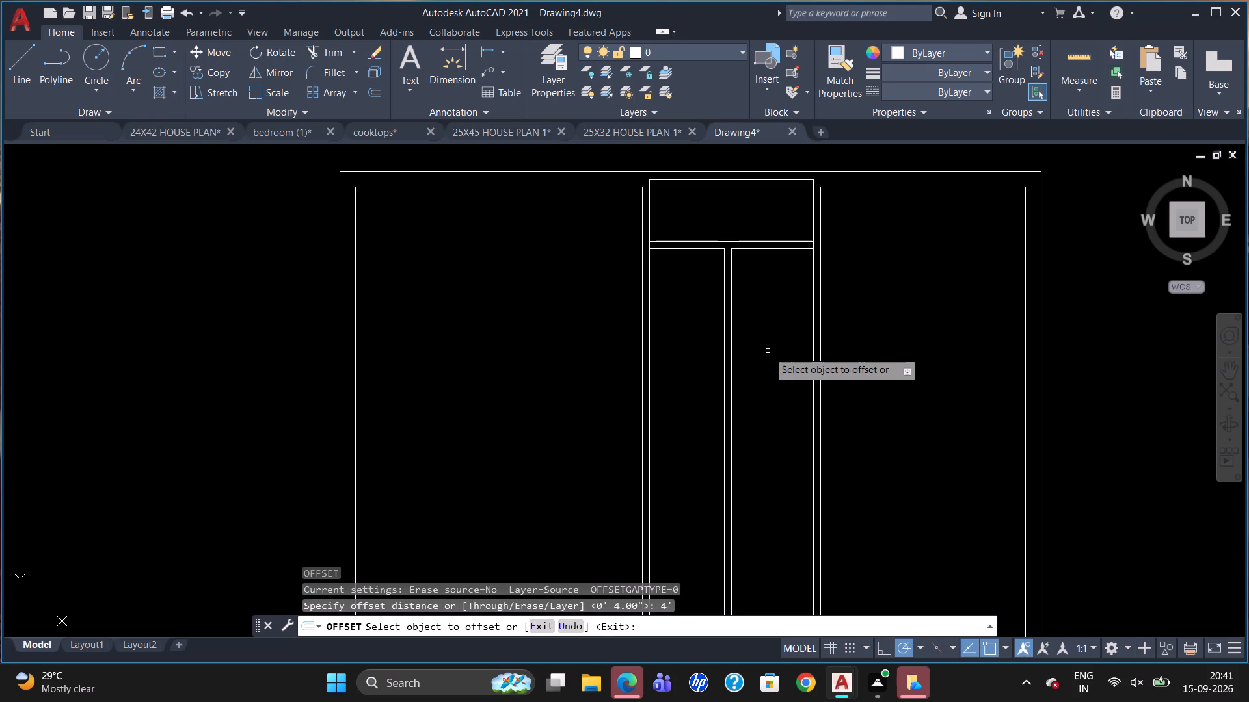
{"action": "left_click_drag", "start_coordinate": [703, 248], "coordinate": [705, 256]}
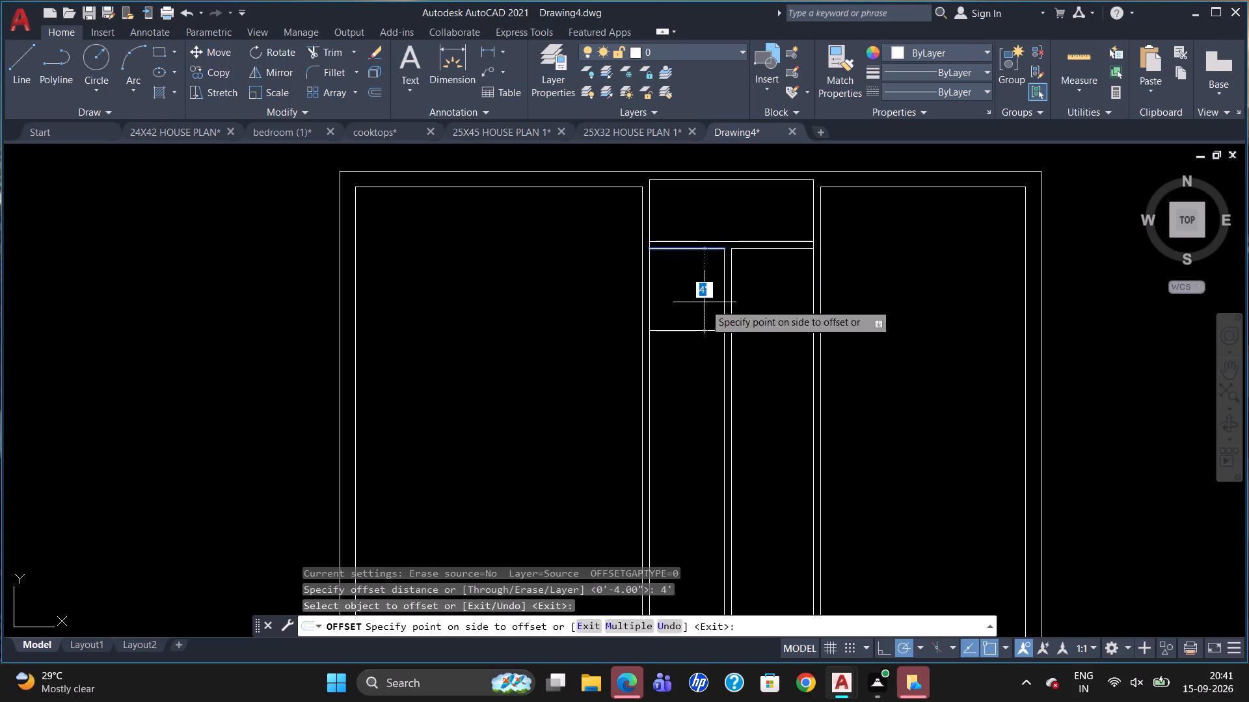
{"action": "left_click", "coordinate": [705, 304]}
{"action": "left_click", "coordinate": [701, 330]}
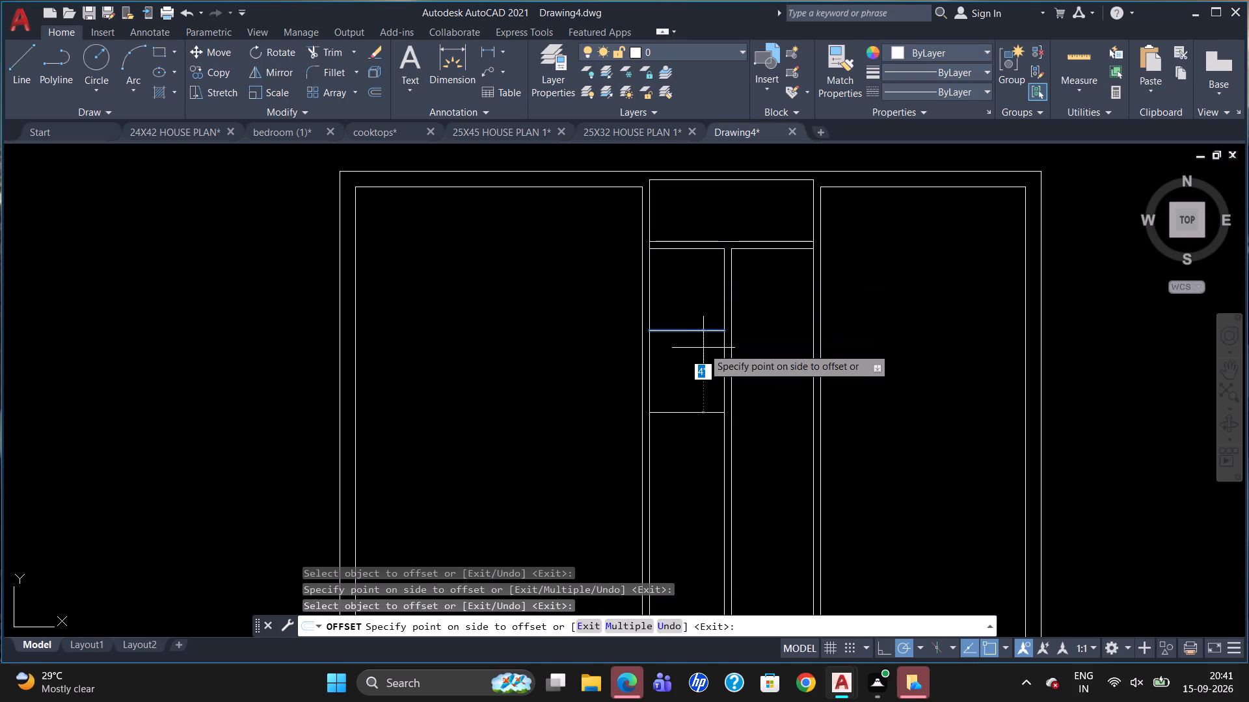
{"action": "key", "text": "4"}
{"action": "key", "text": "Return"}
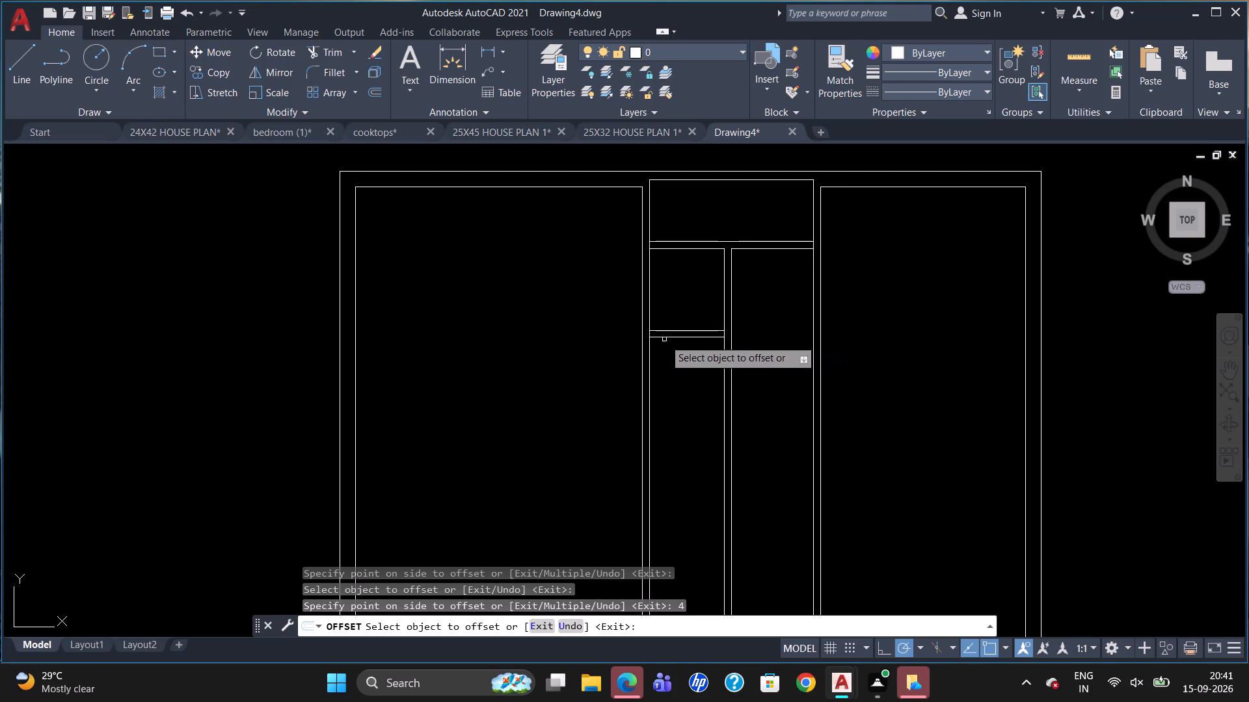
Offset the cross partition's lower line 7' downward in the right compartment, and offset that copy 9" further down to form a wall.
{"action": "scroll", "coordinate": [658, 337], "scroll_direction": "up", "scroll_amount": 1}
{"action": "scroll", "coordinate": [769, 311], "scroll_direction": "down", "scroll_amount": 1}
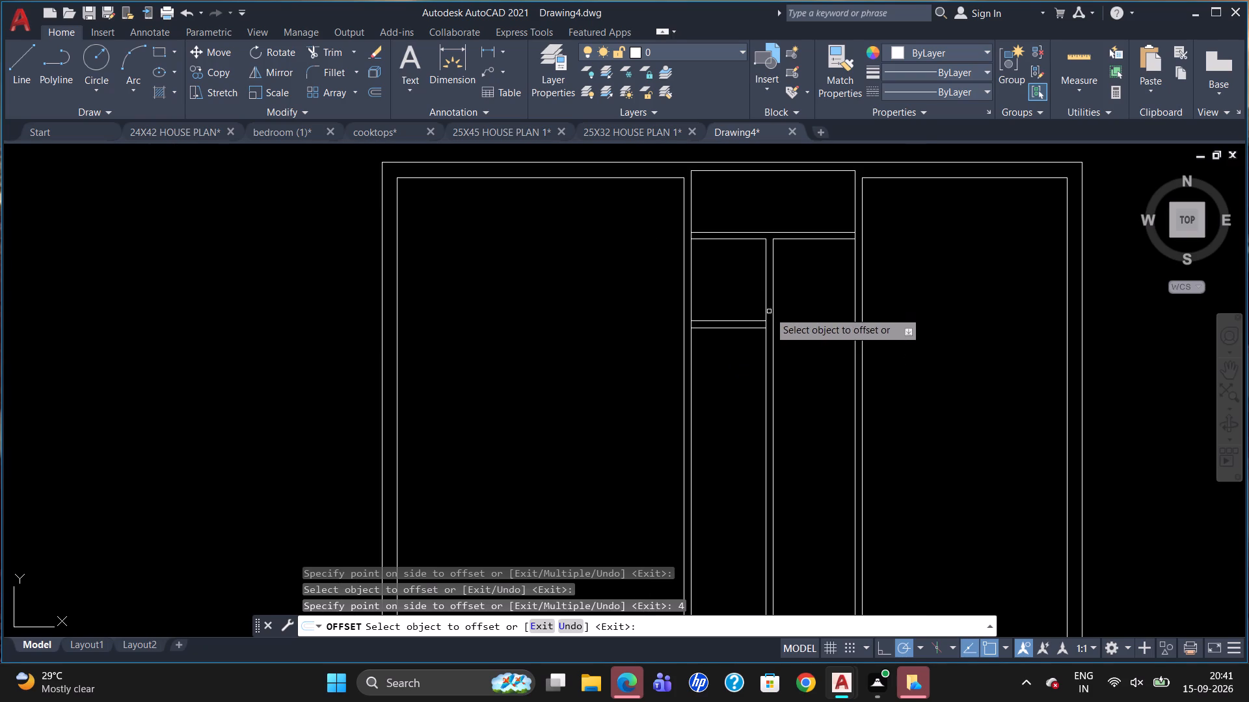
{"action": "left_click", "coordinate": [799, 240]}
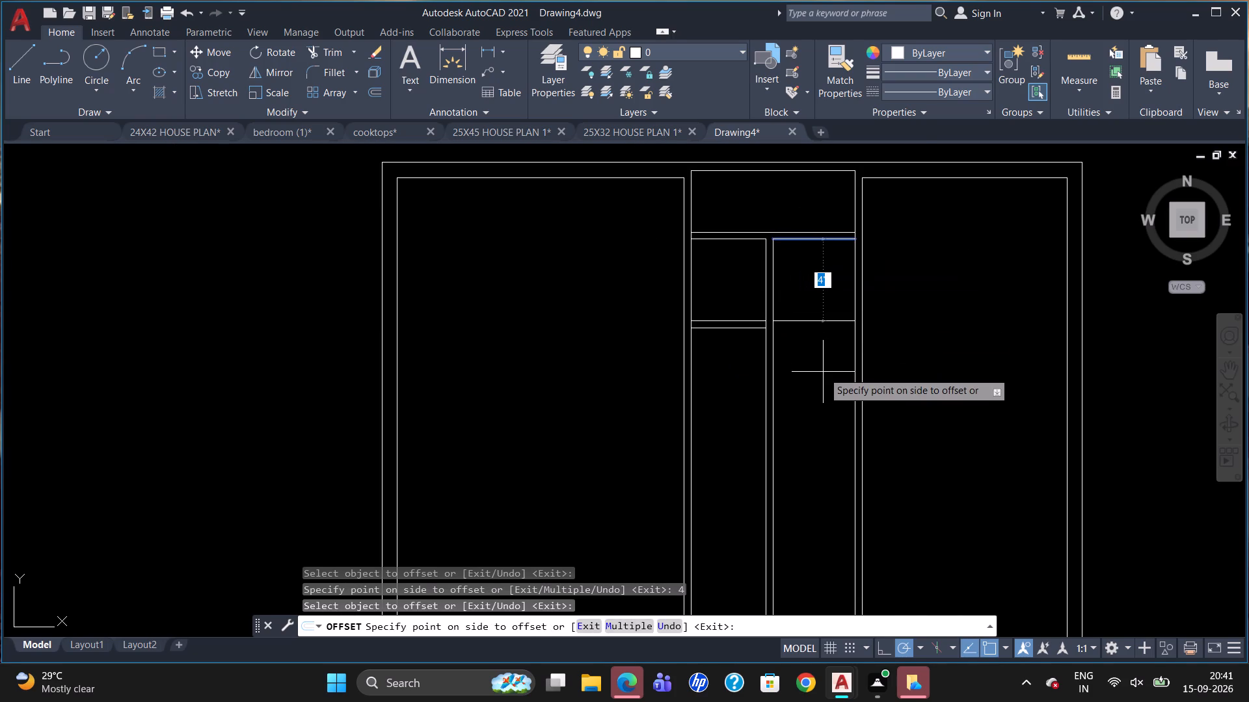
{"action": "type", "text": "7'"}
{"action": "key", "text": "Return"}
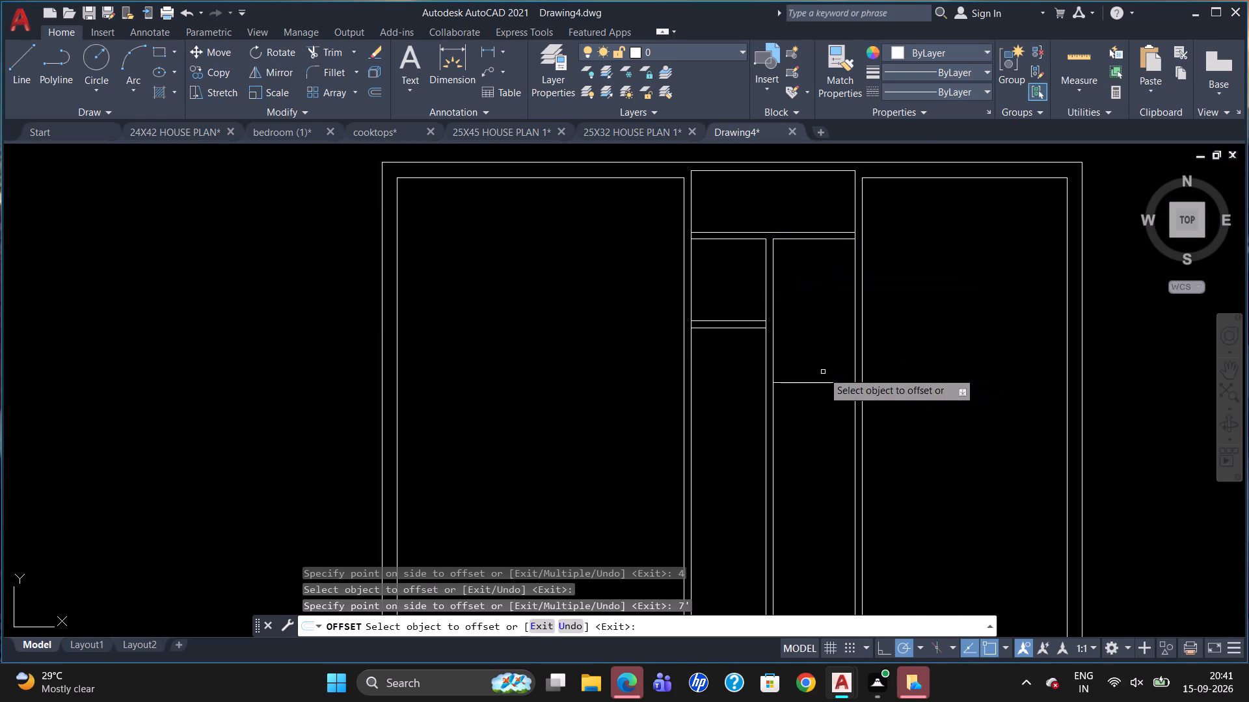
{"action": "left_click", "coordinate": [824, 380]}
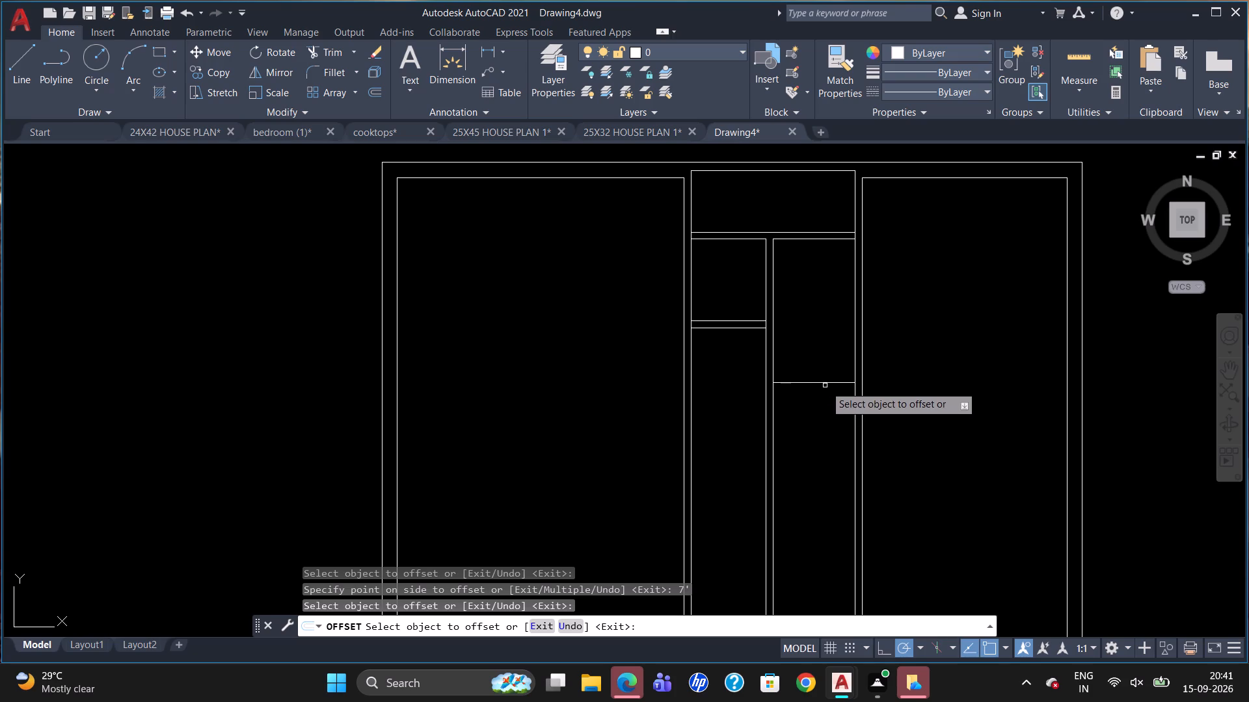
{"action": "left_click", "coordinate": [825, 383]}
{"action": "key", "text": "9"}
{"action": "key", "text": "Return"}
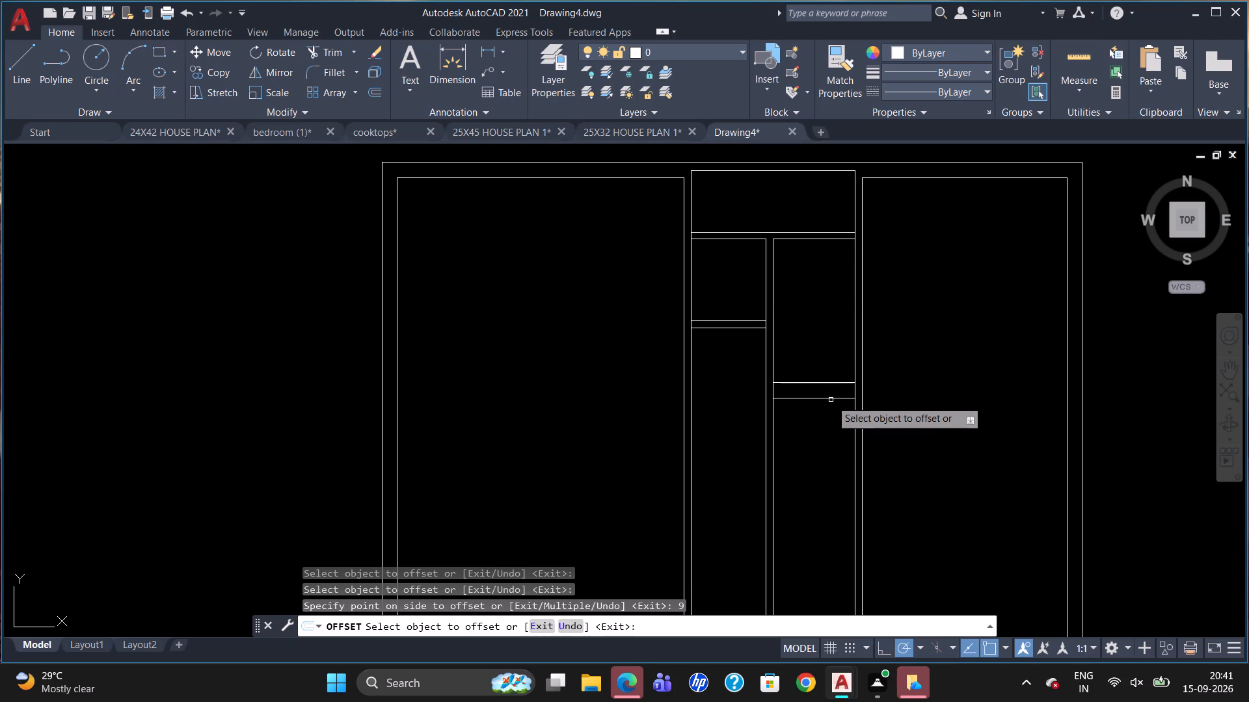
{"action": "key", "text": "Escape"}
Trim the left partition's inner line between the faces of both cross partitions to open their junctions.
{"action": "type", "text": "tr"}
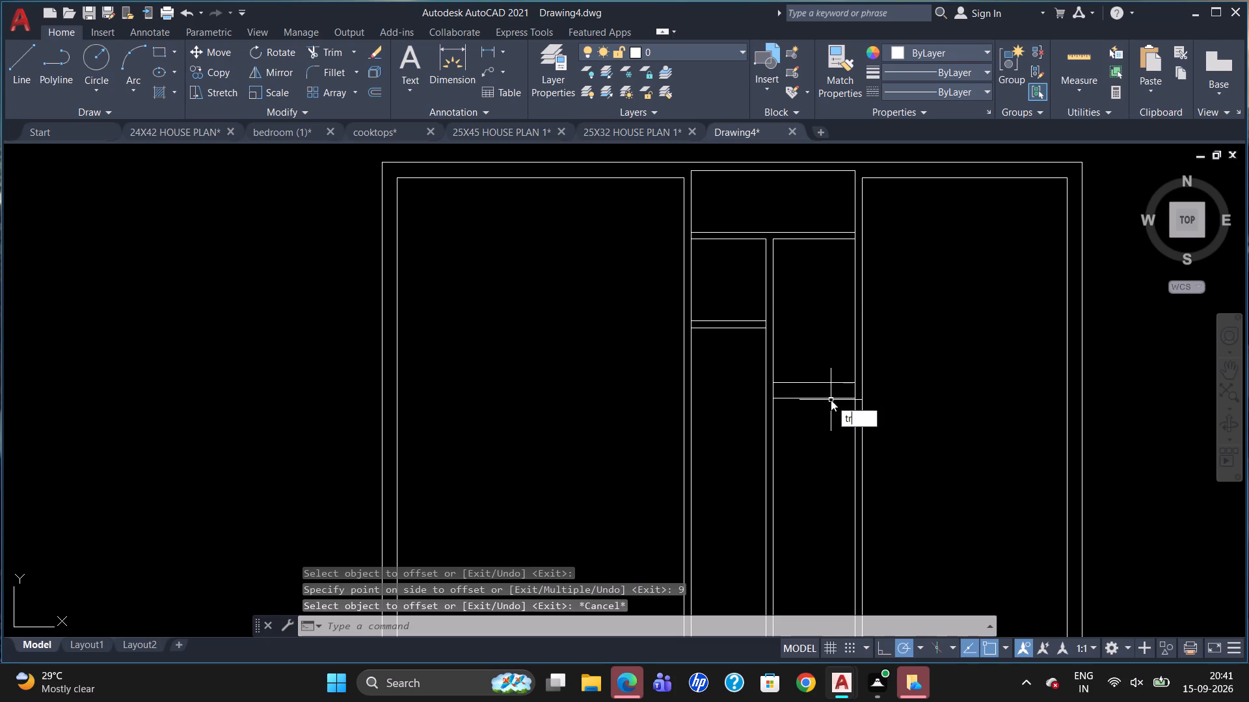
{"action": "key", "text": "Return"}
{"action": "key", "text": "Return"}
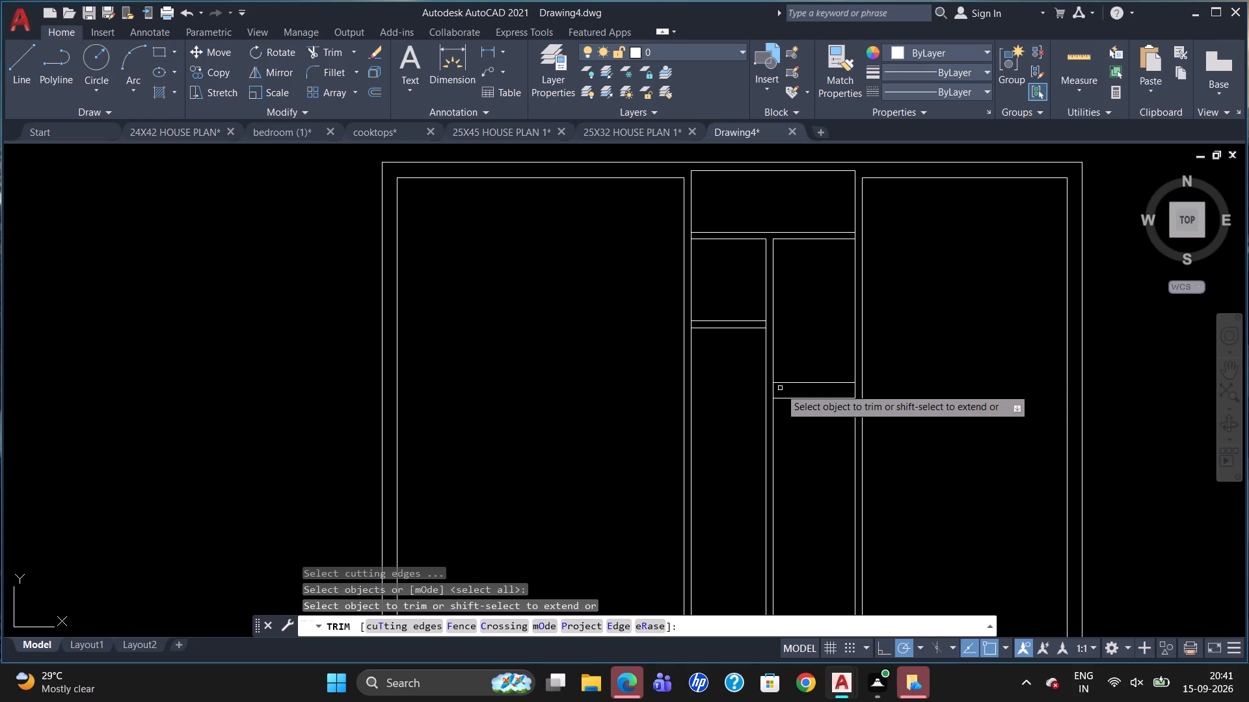
{"action": "left_click", "coordinate": [693, 328]}
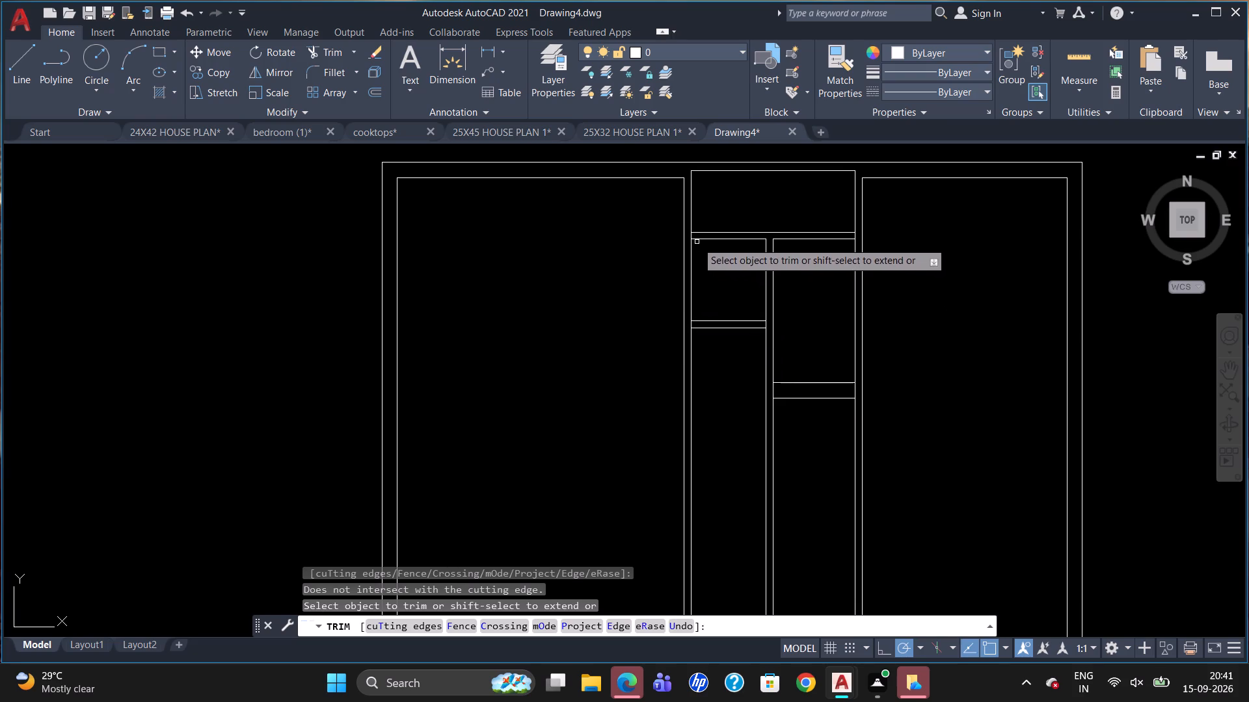
{"action": "left_click", "coordinate": [687, 237]}
{"action": "left_click", "coordinate": [690, 236]}
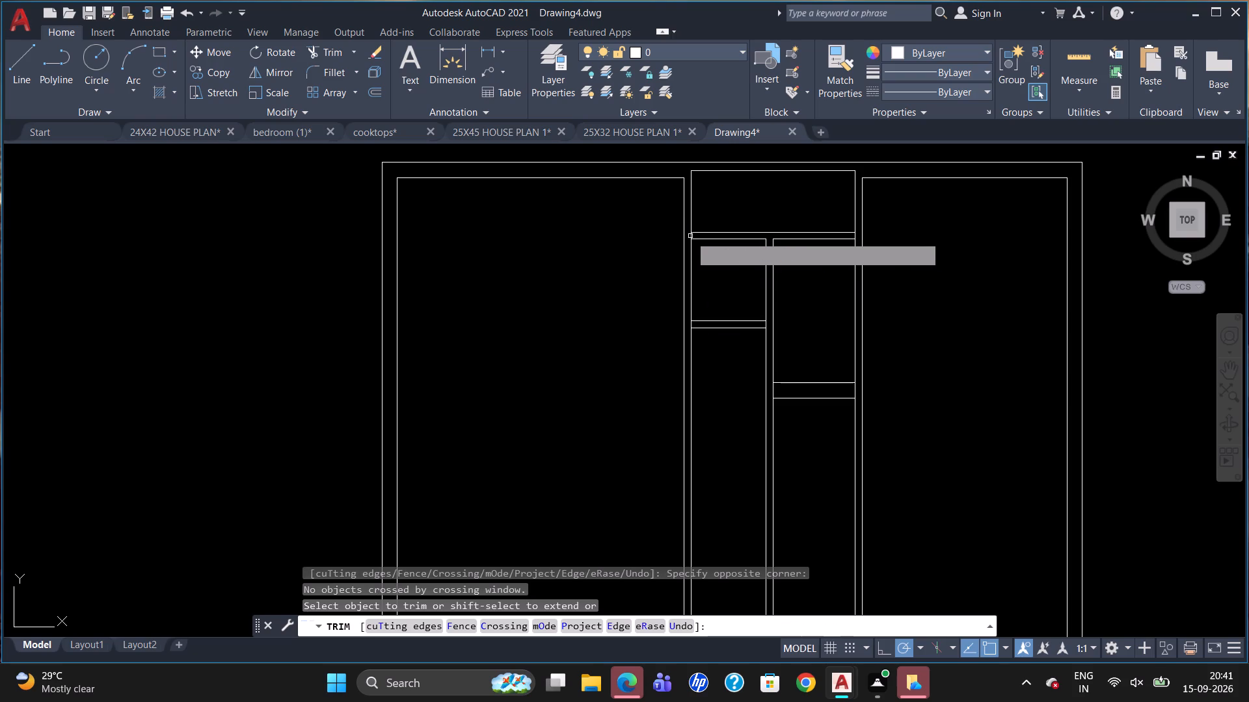
{"action": "left_click", "coordinate": [692, 237]}
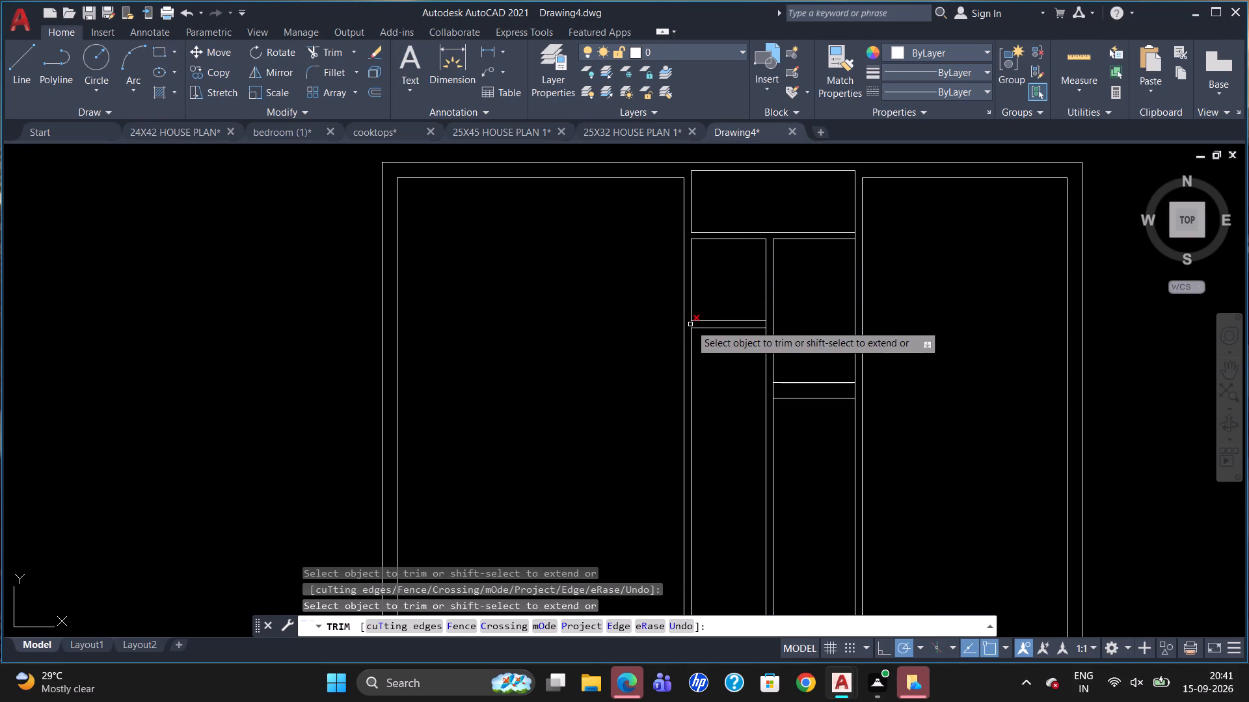
{"action": "left_click", "coordinate": [692, 326]}
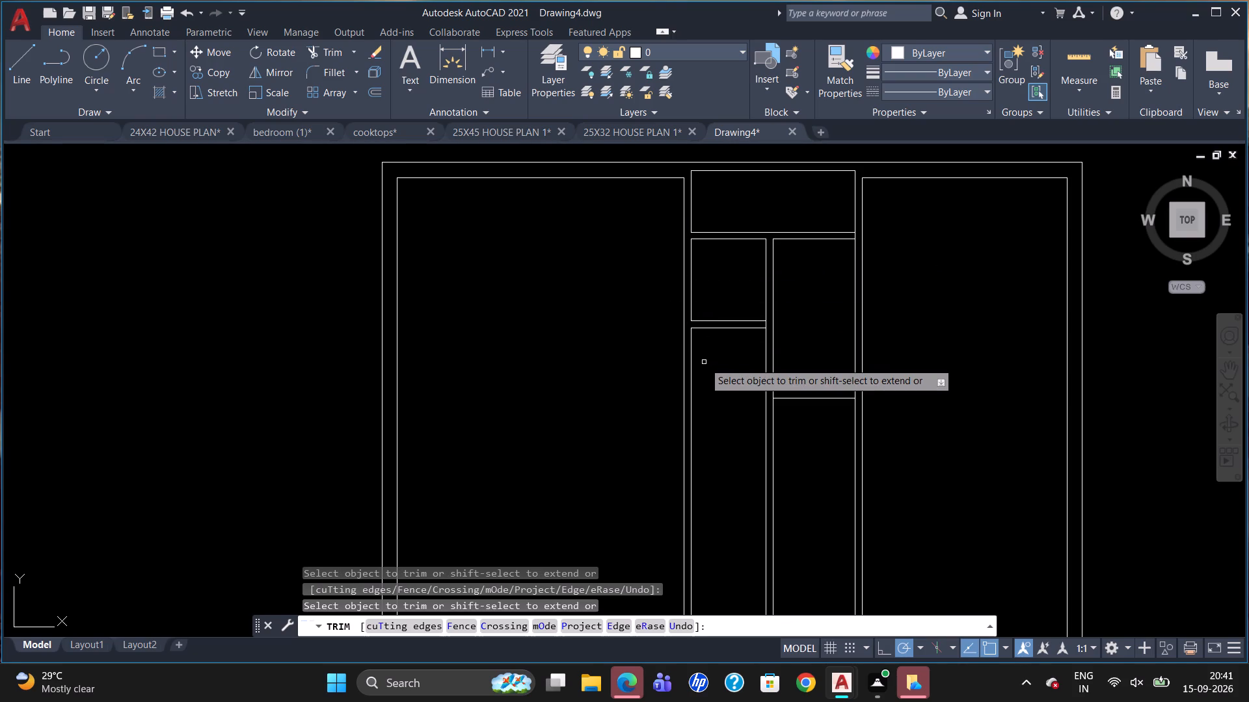
{"action": "key", "text": "Escape"}
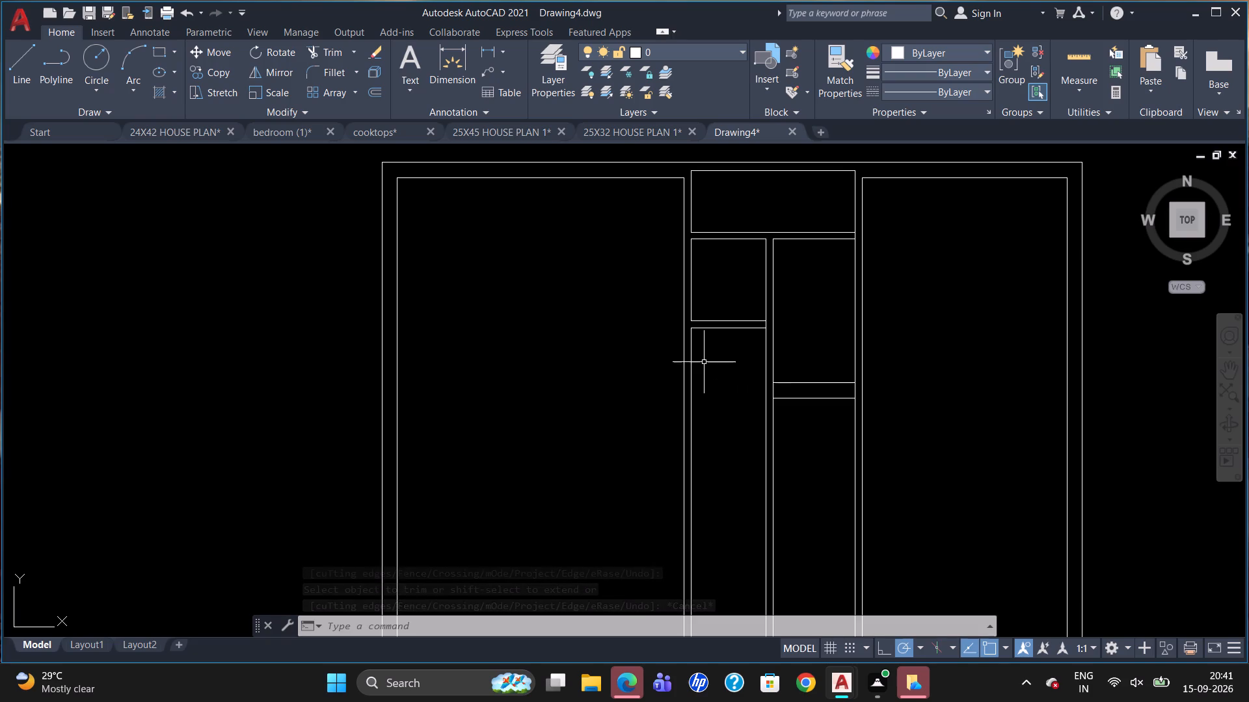
Draw a short vertical line across the left compartment's 4" cross partition, 2'6" left of its lower line's right end.
{"action": "key", "text": "l"}
{"action": "key", "text": "Return"}
{"action": "type", "text": "tk"}
{"action": "key", "text": "Return"}
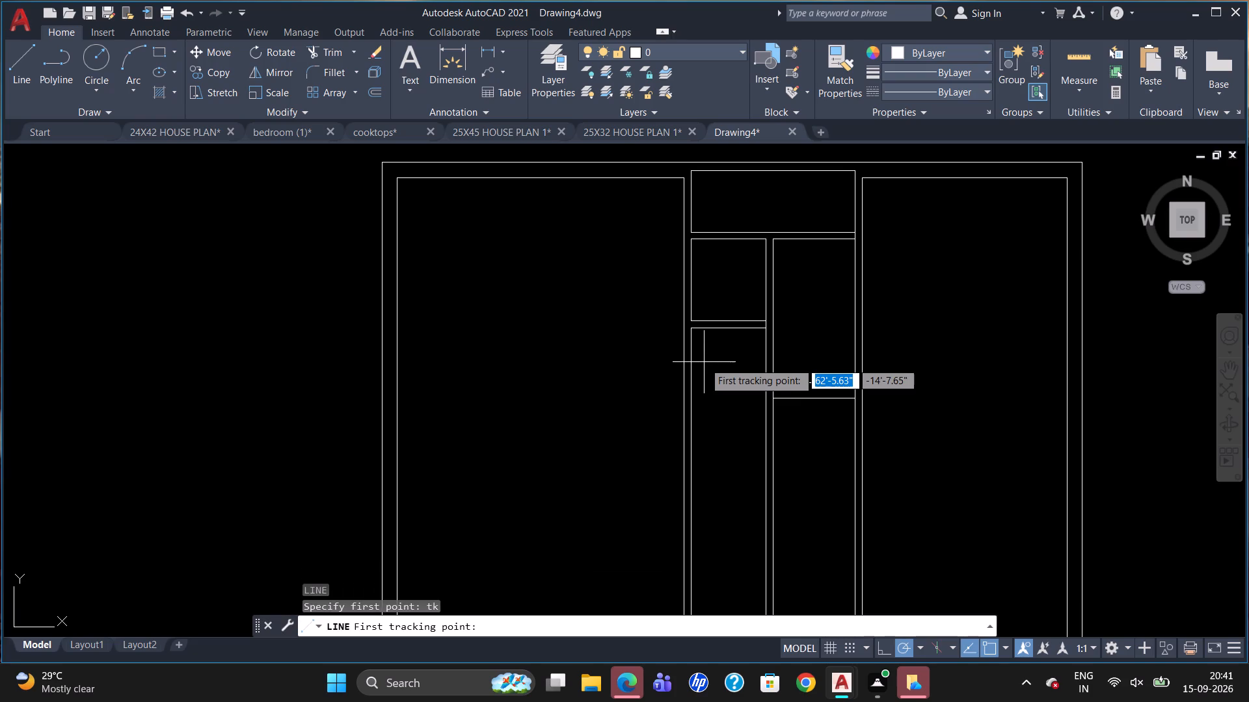
{"action": "scroll", "coordinate": [811, 338], "scroll_direction": "up", "scroll_amount": 1}
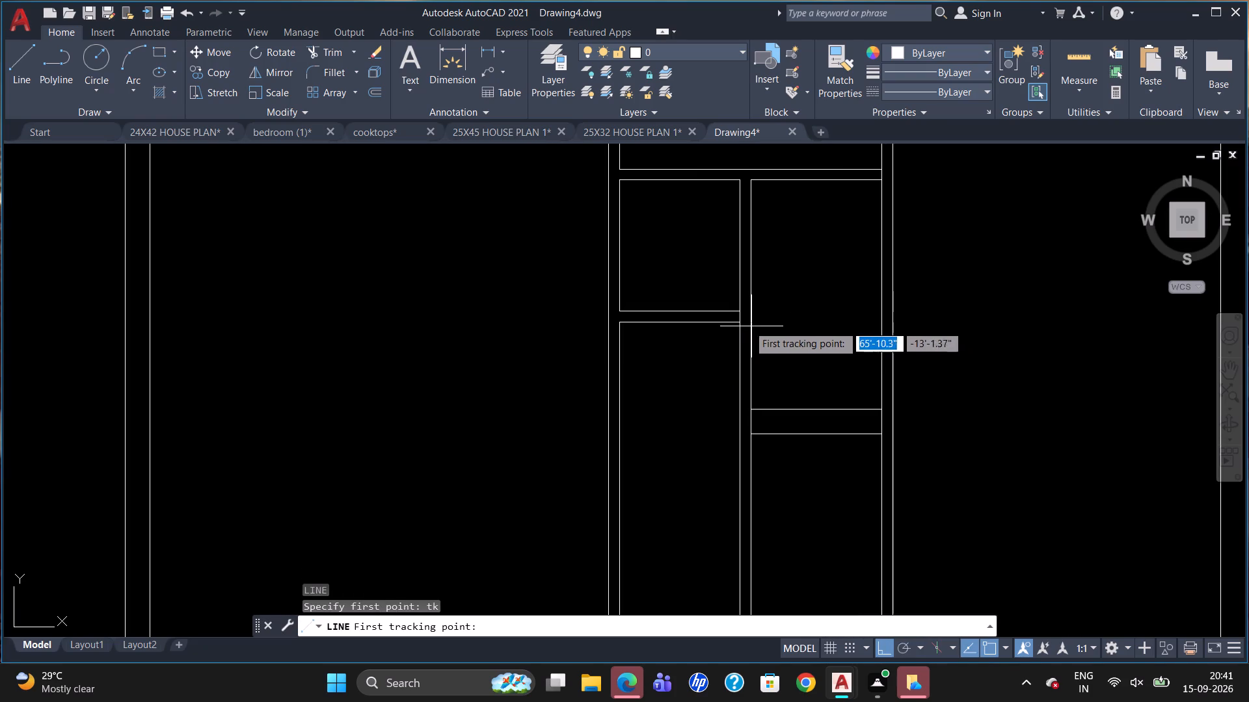
{"action": "left_click", "coordinate": [736, 323]}
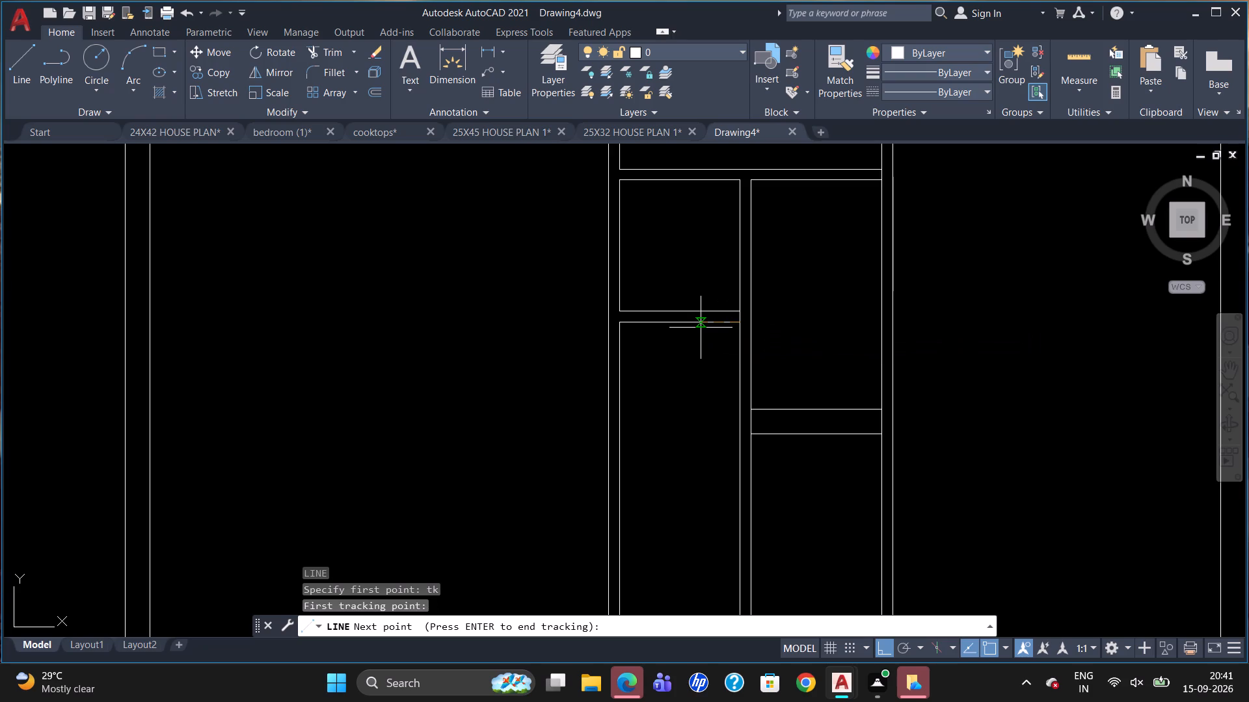
{"action": "type", "text": "2'6\""}
{"action": "key", "text": "Return"}
{"action": "key", "text": "Return"}
{"action": "scroll", "coordinate": [675, 311], "scroll_direction": "up", "scroll_amount": 3}
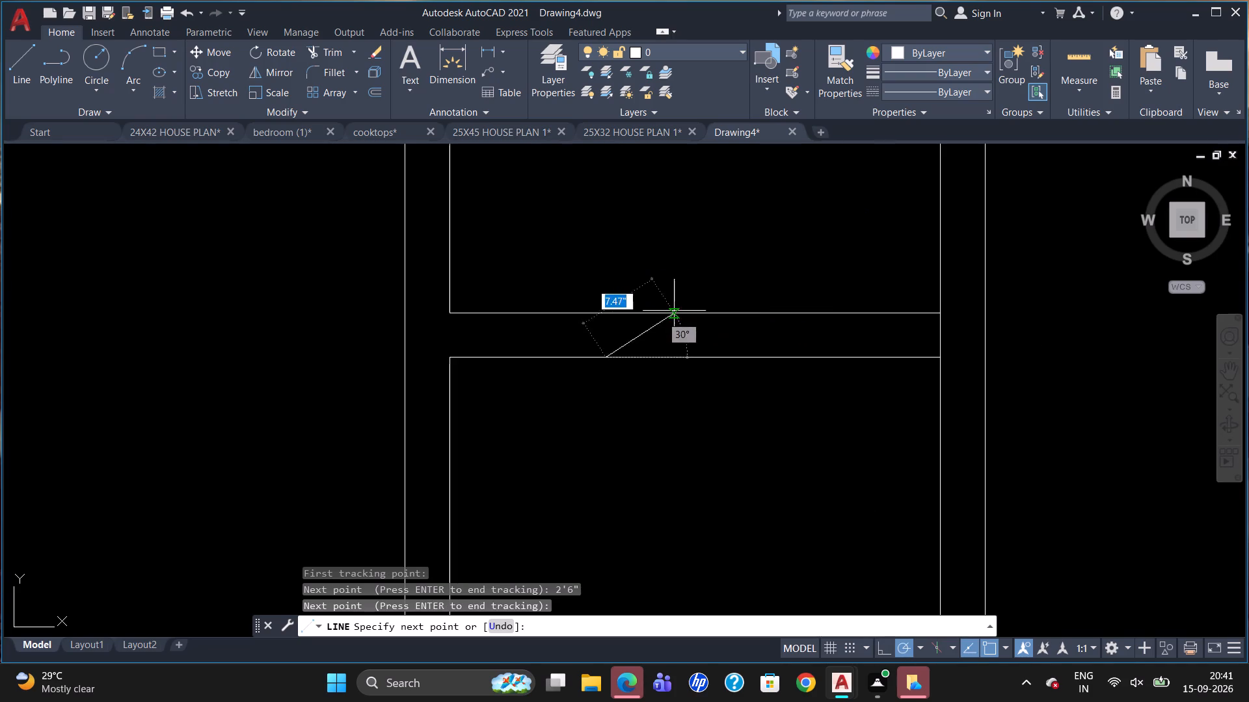
{"action": "left_click", "coordinate": [602, 314]}
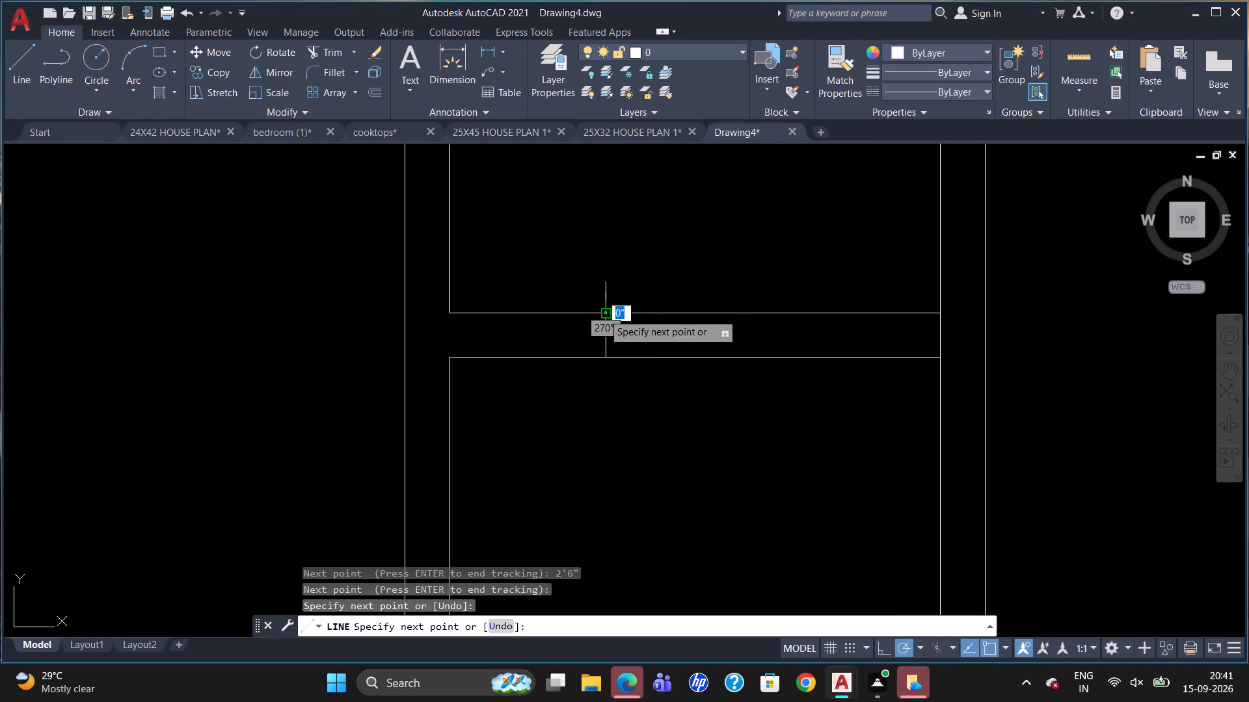
{"action": "key", "text": "Escape"}
Trim the upper line of the left compartment's cross partition between the short vertical line and the middle partition.
{"action": "type", "text": "tr"}
{"action": "key", "text": "Return"}
{"action": "key", "text": "Return"}
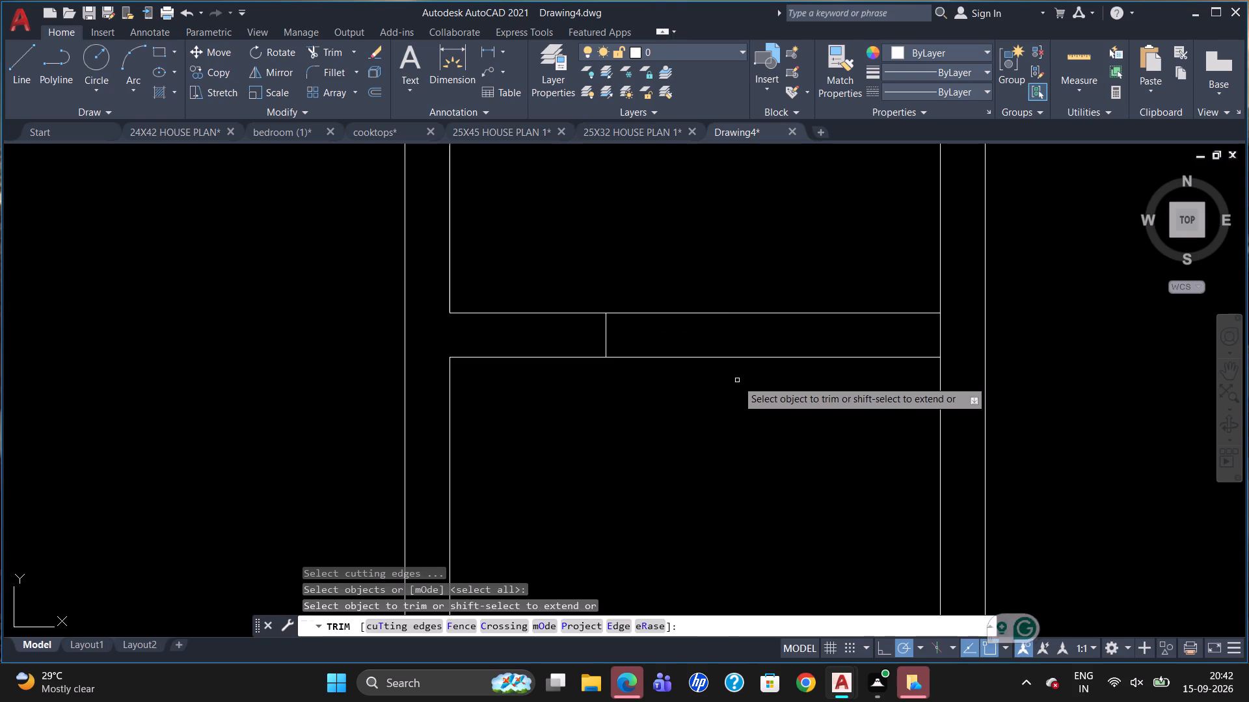
{"action": "left_click", "coordinate": [735, 315]}
{"action": "scroll", "coordinate": [745, 299], "scroll_direction": "down", "scroll_amount": 2}
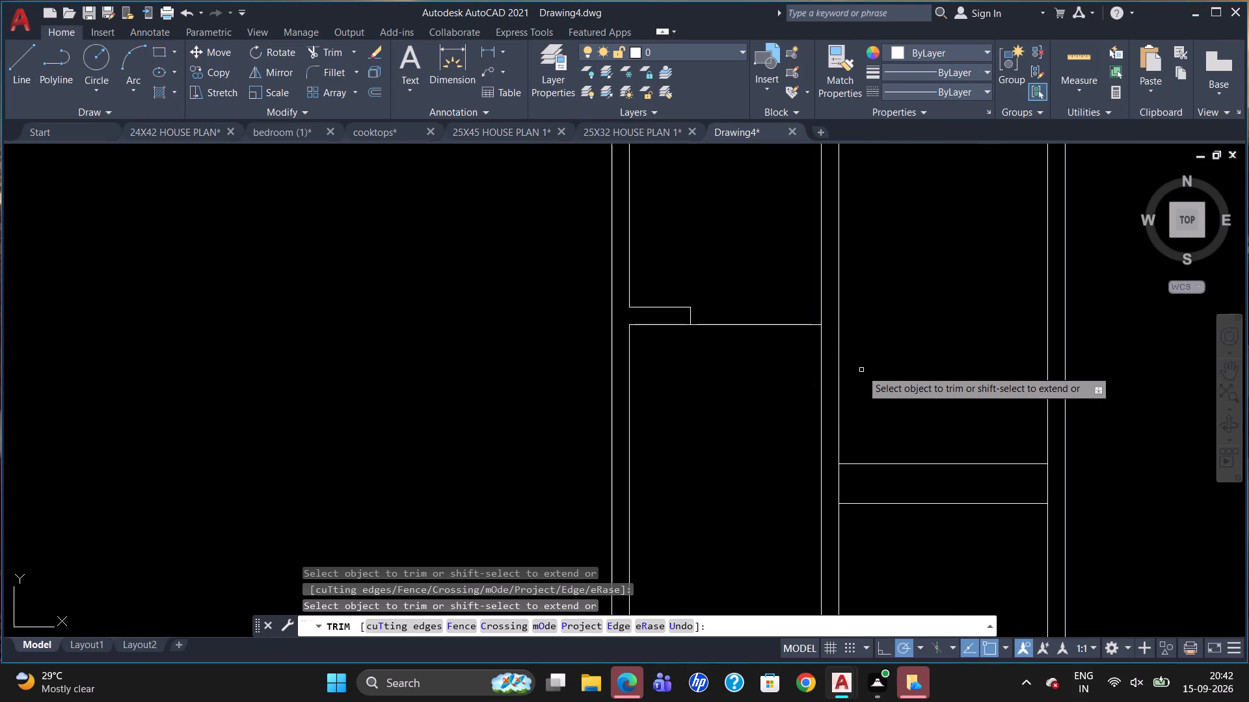
{"action": "key", "text": "Escape"}
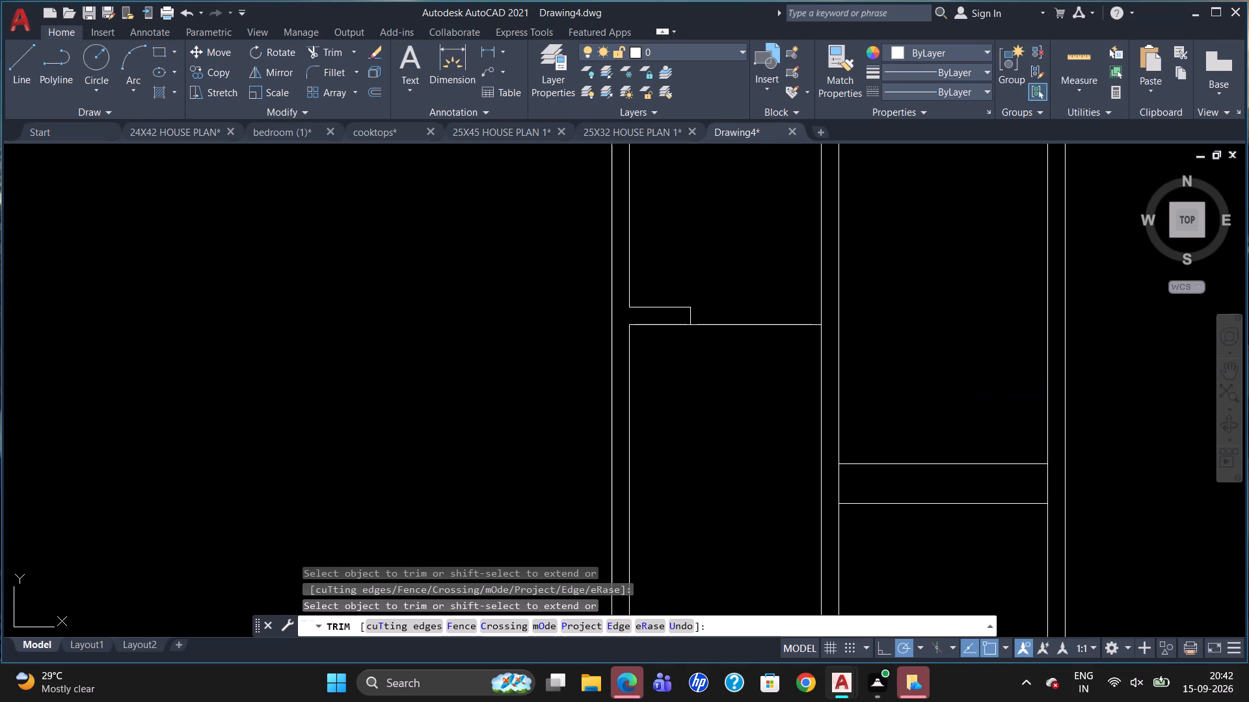
Draw a horizontal line about 4' long from the 9" wall's upper-left corner across the middle partition to the left partition.
{"action": "scroll", "coordinate": [1027, 399], "scroll_direction": "down", "scroll_amount": 1}
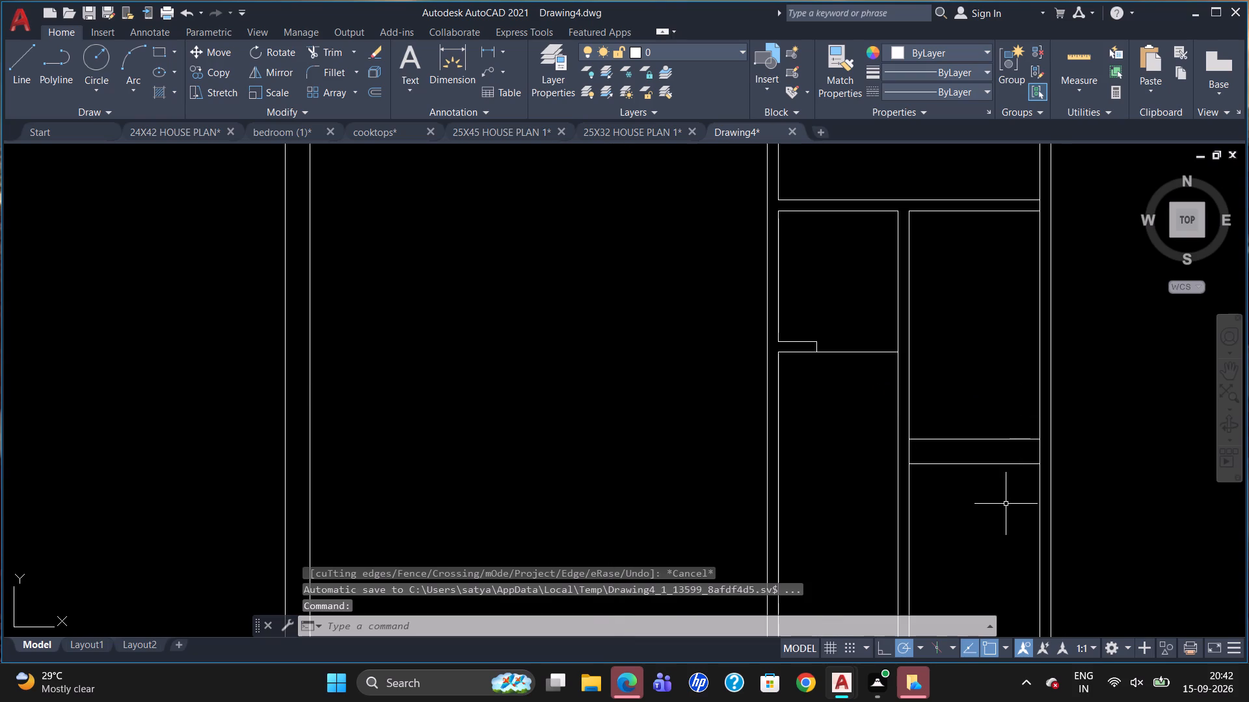
{"action": "key", "text": "l"}
{"action": "key", "text": "Return"}
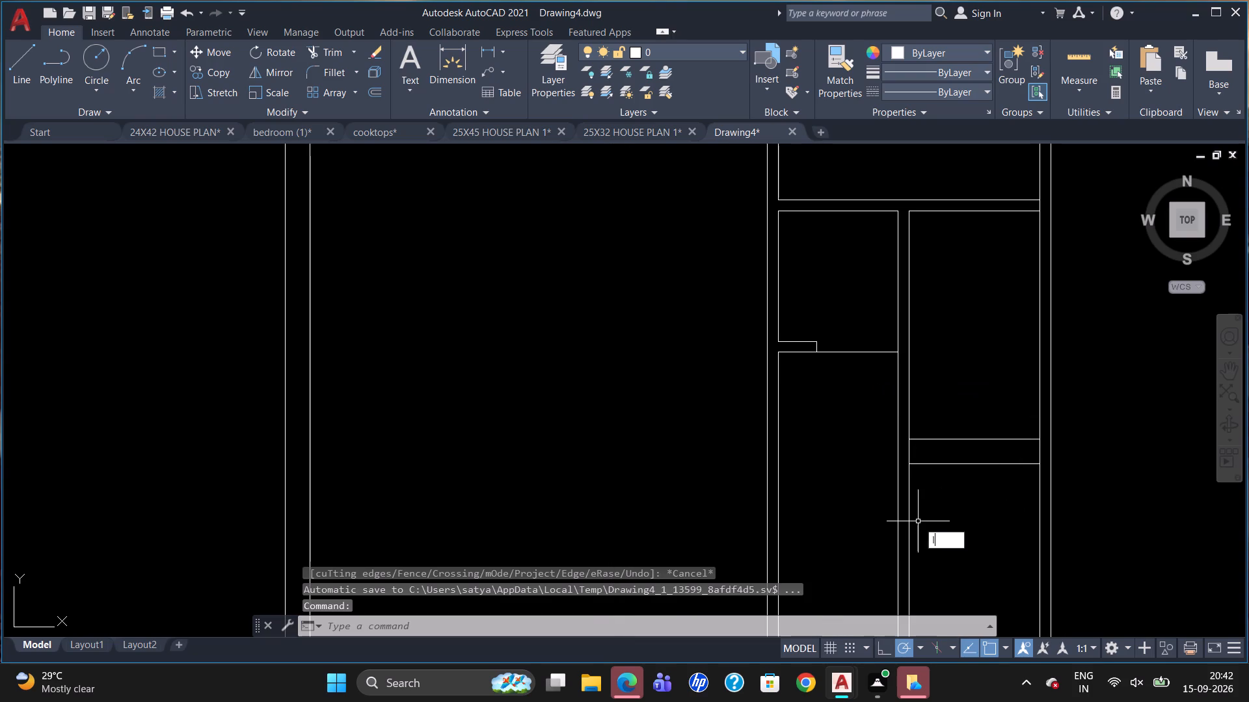
{"action": "left_click", "coordinate": [913, 439]}
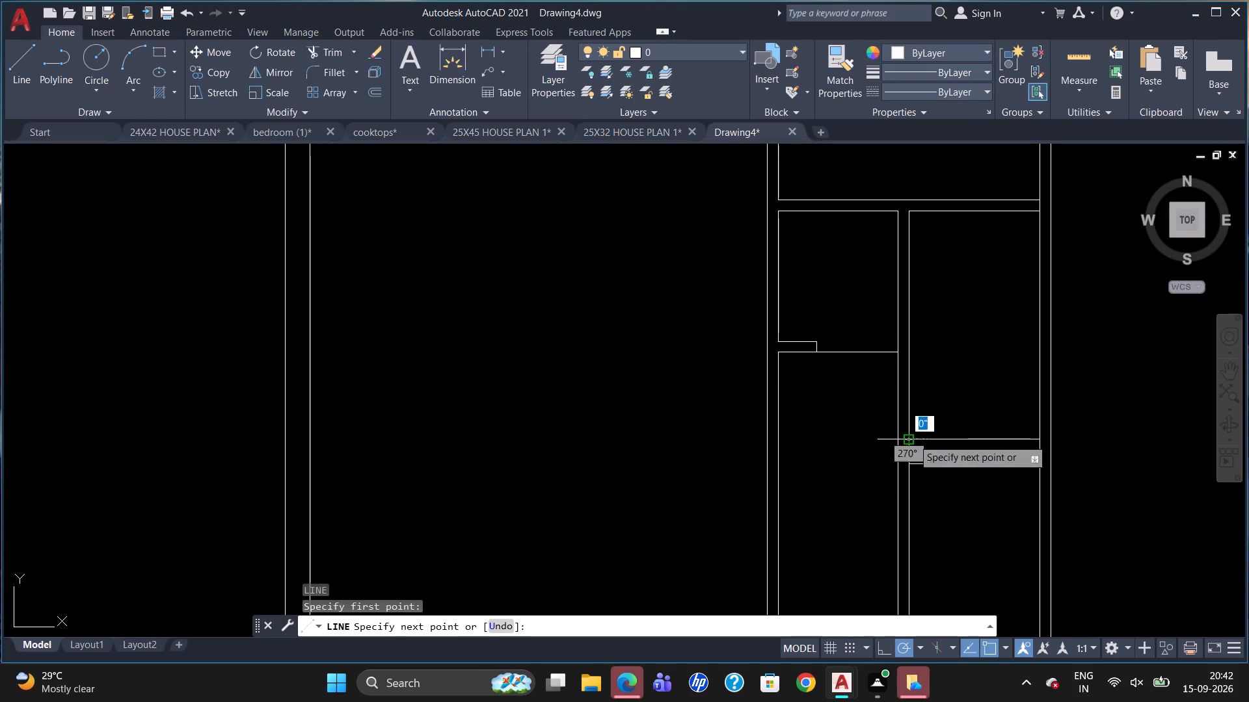
{"action": "left_click", "coordinate": [778, 440]}
{"action": "key", "text": "Escape"}
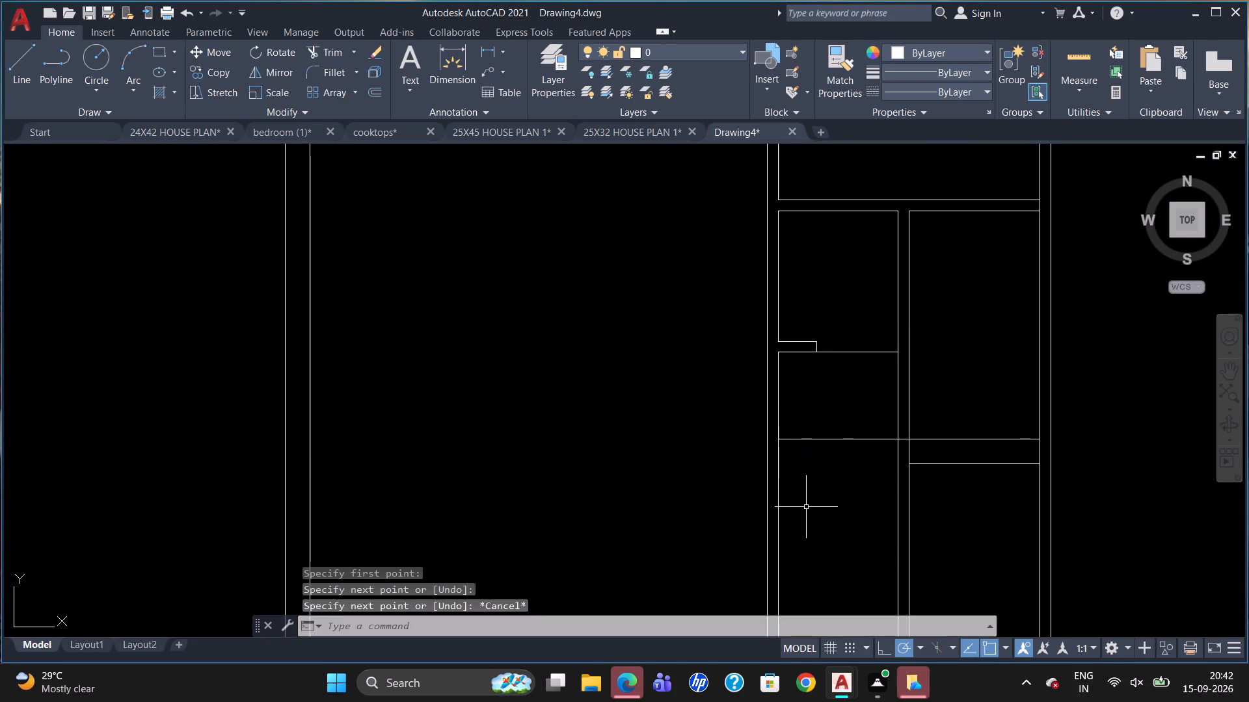
Offset the new horizontal line 9" downward to continue the 9" wall across the left compartment.
{"action": "key", "text": "o"}
{"action": "key", "text": "Return"}
{"action": "key", "text": "9"}
{"action": "key", "text": "Return"}
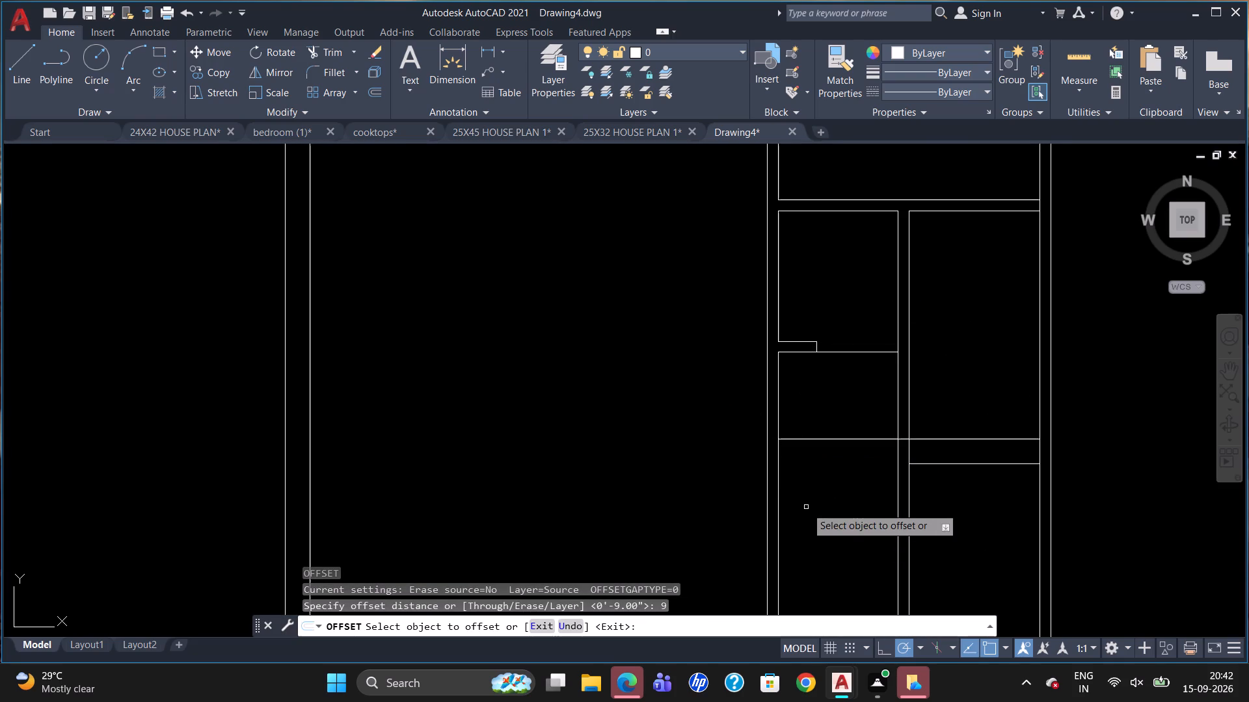
{"action": "left_click", "coordinate": [807, 440]}
{"action": "left_click", "coordinate": [813, 461]}
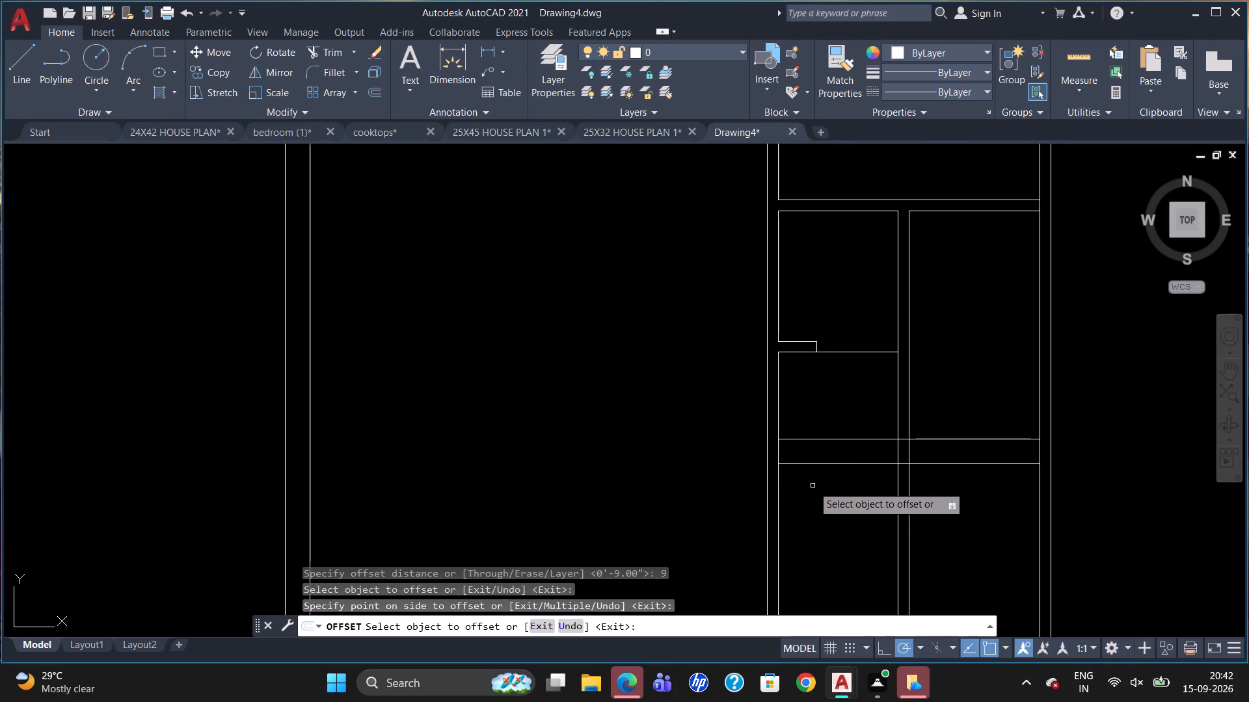
{"action": "scroll", "coordinate": [852, 419], "scroll_direction": "down", "scroll_amount": 1}
{"action": "scroll", "coordinate": [917, 490], "scroll_direction": "up", "scroll_amount": 1}
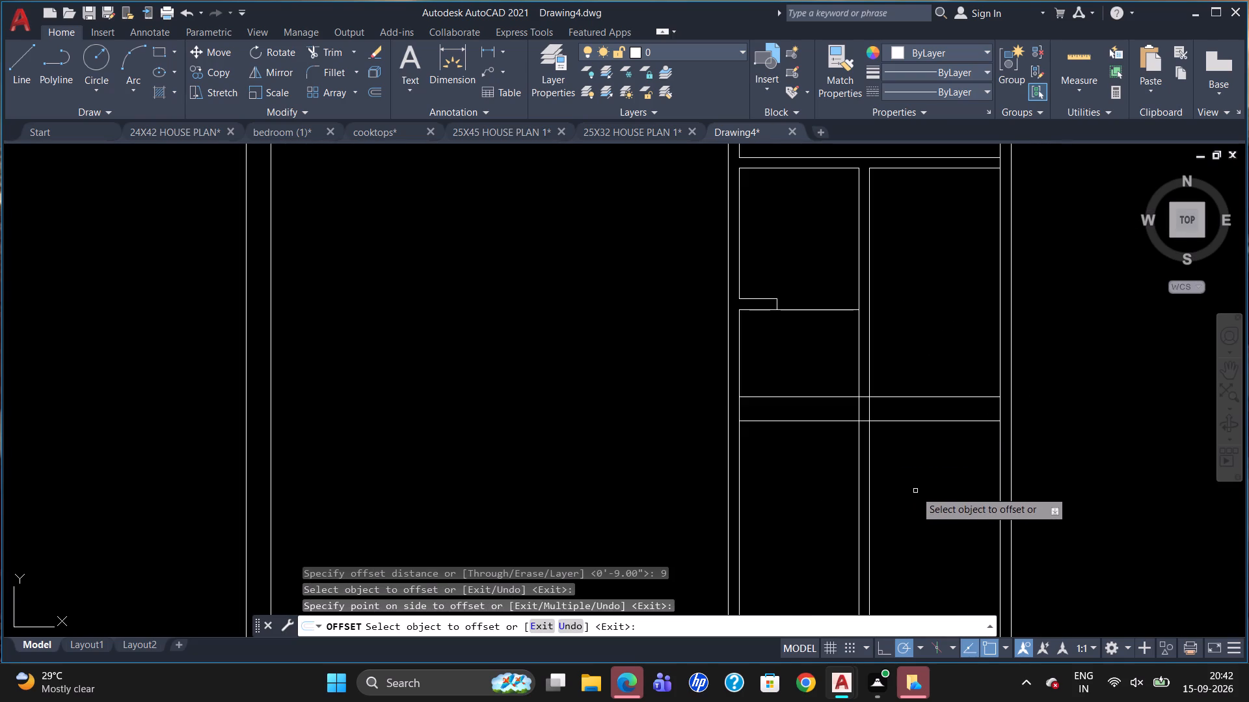
{"action": "key", "text": "Escape"}
Trim both middle partition lines where they pass through the 9" cross wall.
{"action": "type", "text": "tr"}
{"action": "key", "text": "Return"}
{"action": "key", "text": "Return"}
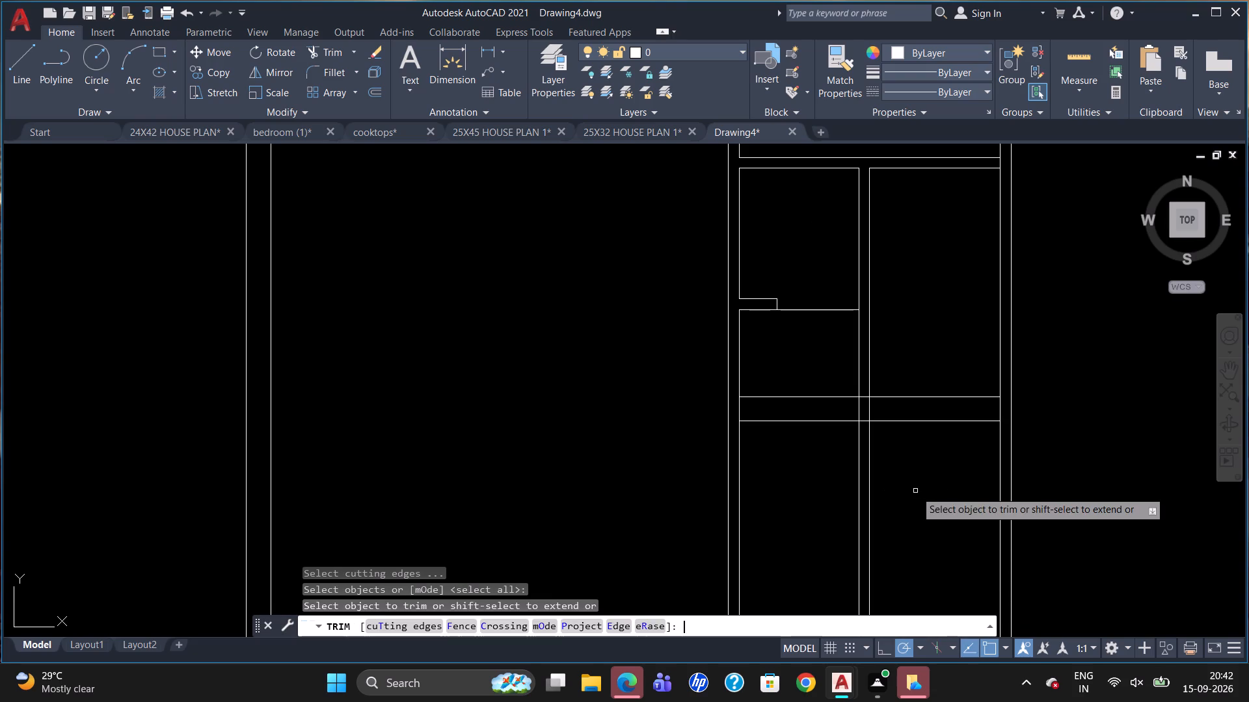
{"action": "left_click", "coordinate": [868, 411]}
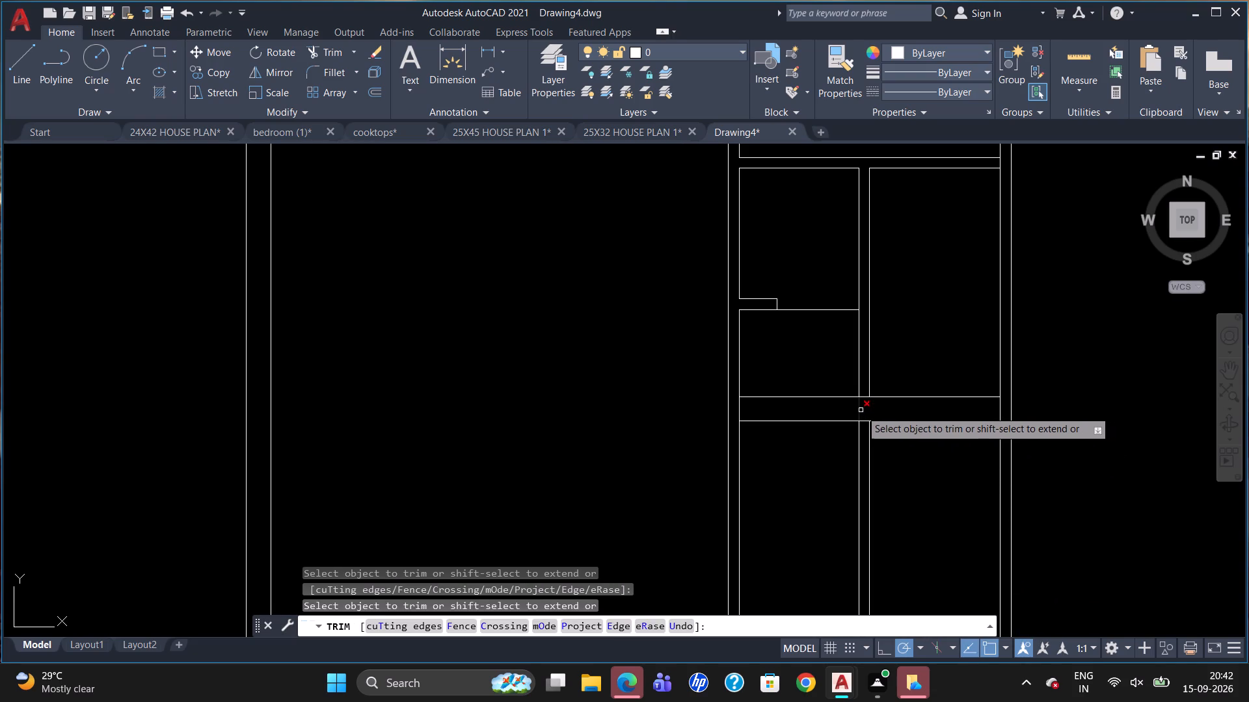
{"action": "left_click", "coordinate": [861, 409]}
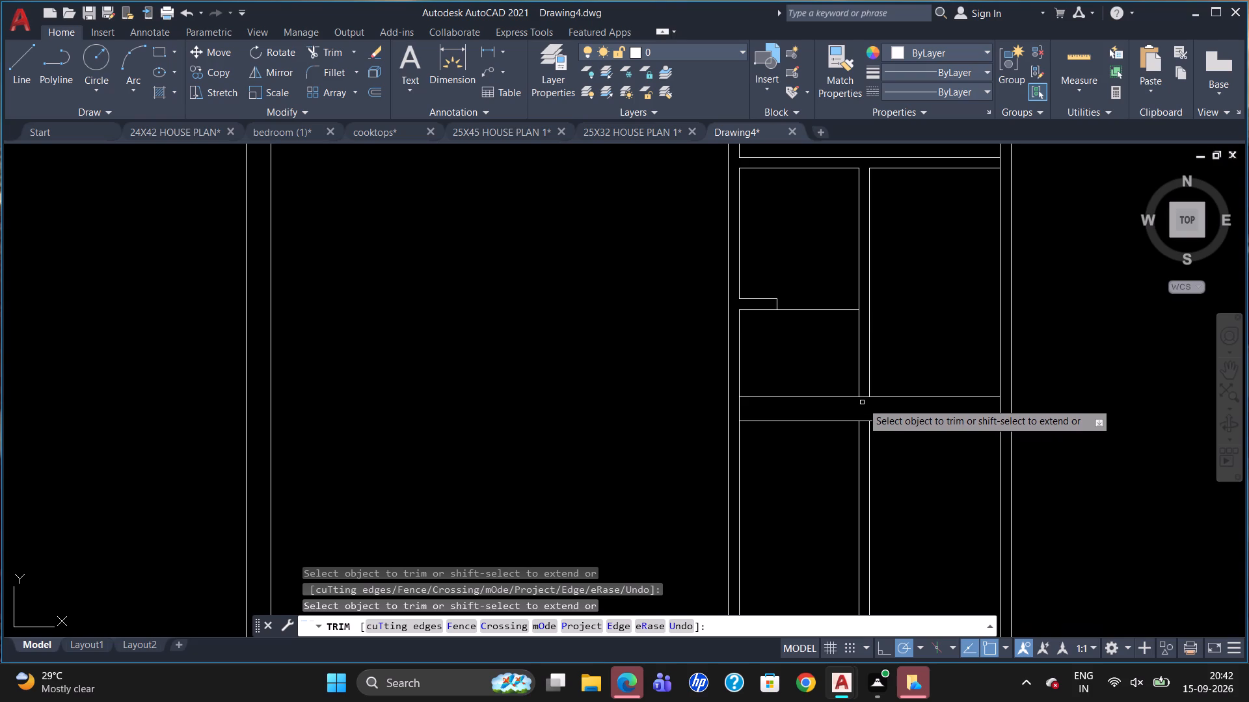
Draw a short vertical line across the 9" cross wall, rejoining the middle partition's left line above and below it.
{"action": "key", "text": "Escape"}
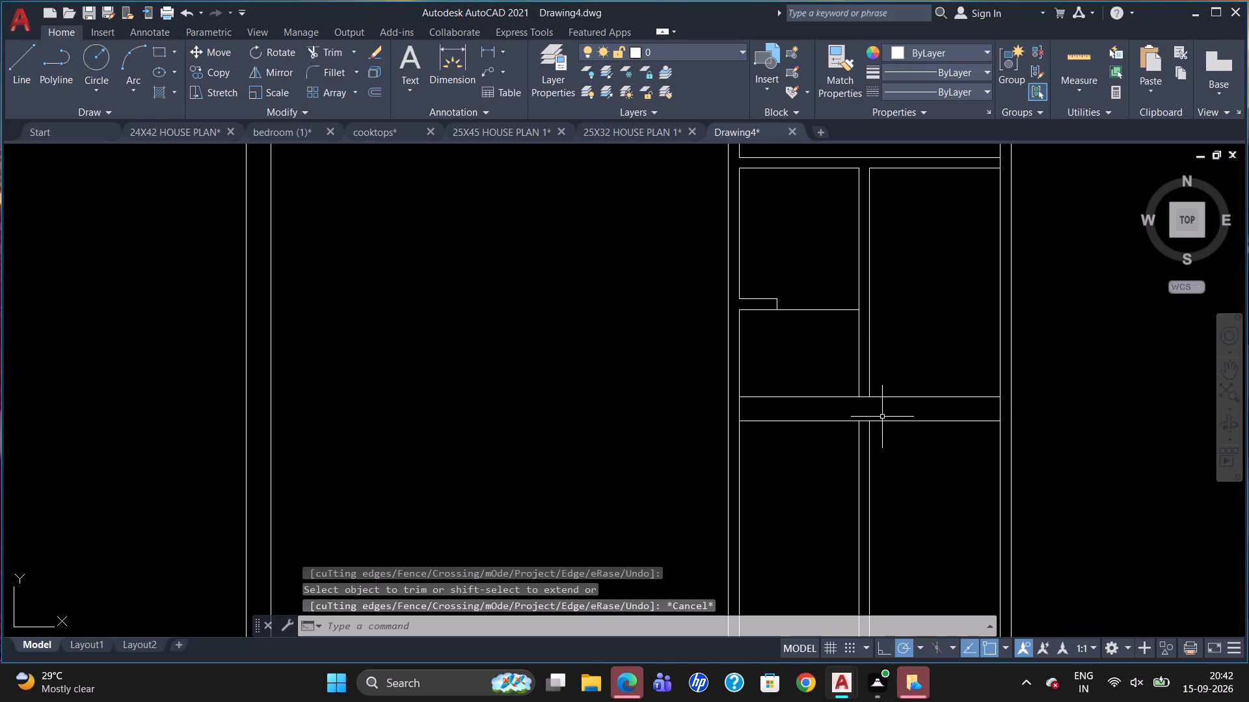
{"action": "key", "text": "l"}
{"action": "key", "text": "Return"}
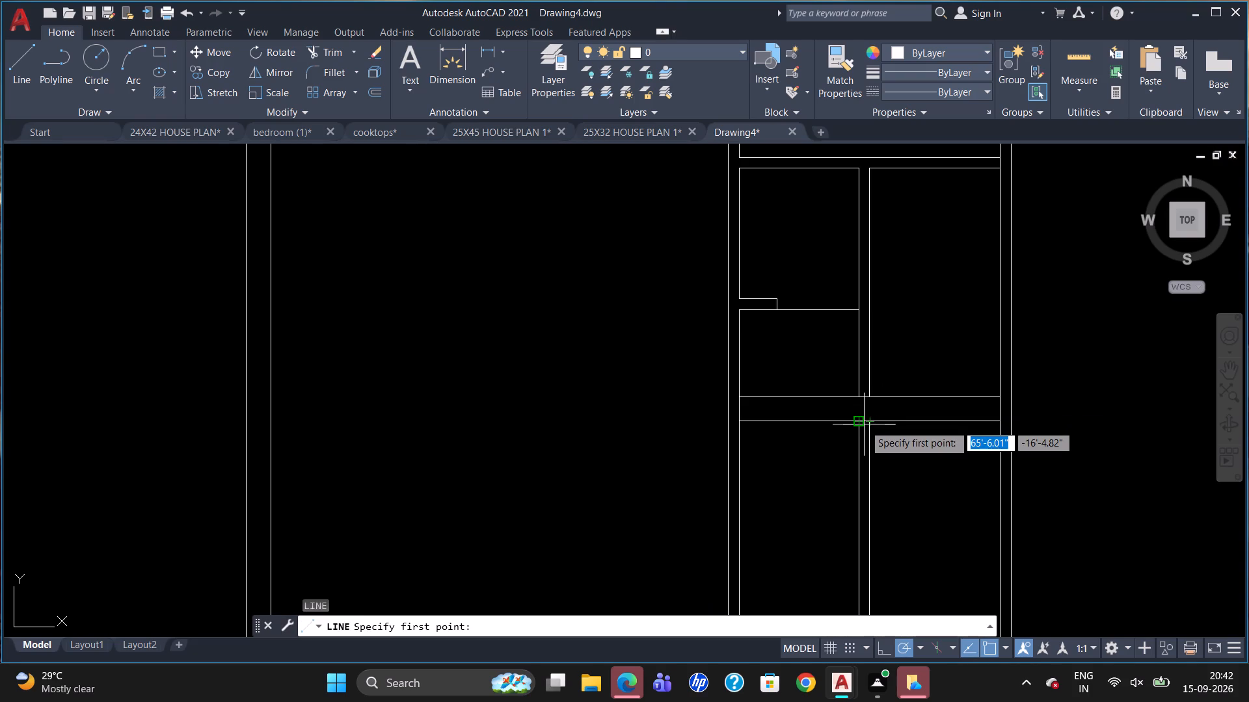
{"action": "left_click", "coordinate": [864, 424]}
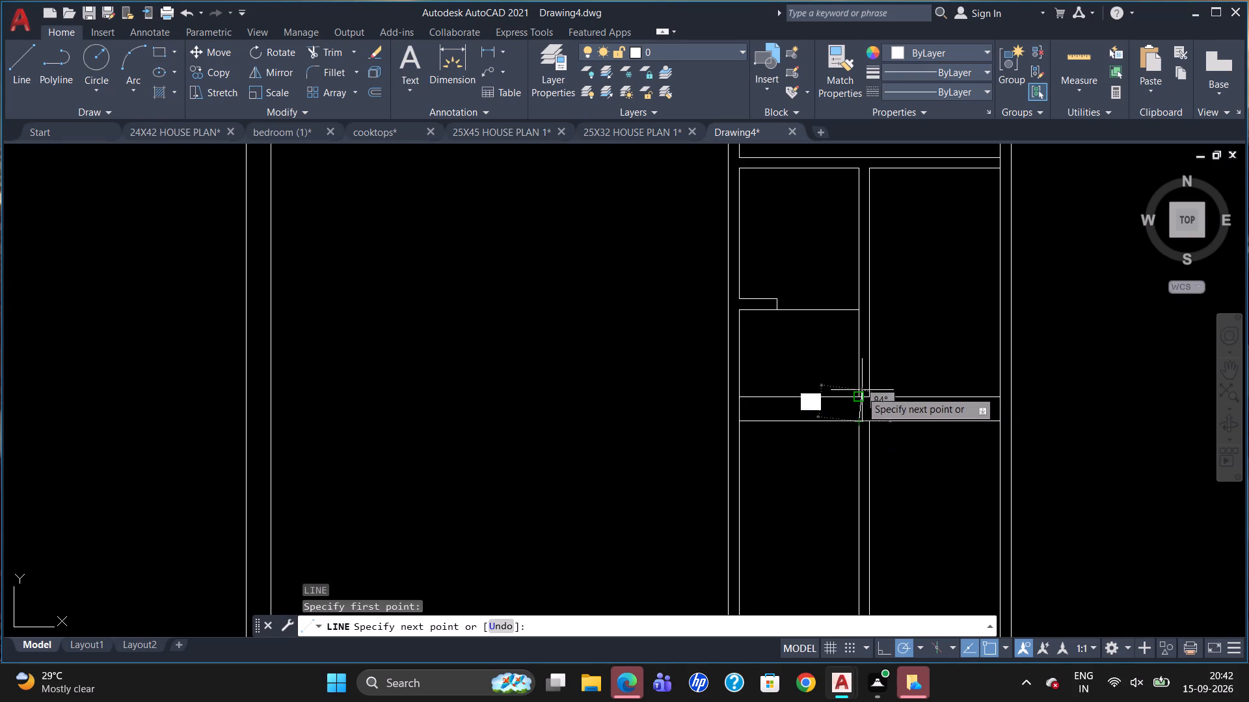
{"action": "left_click", "coordinate": [857, 398]}
{"action": "key", "text": "Escape"}
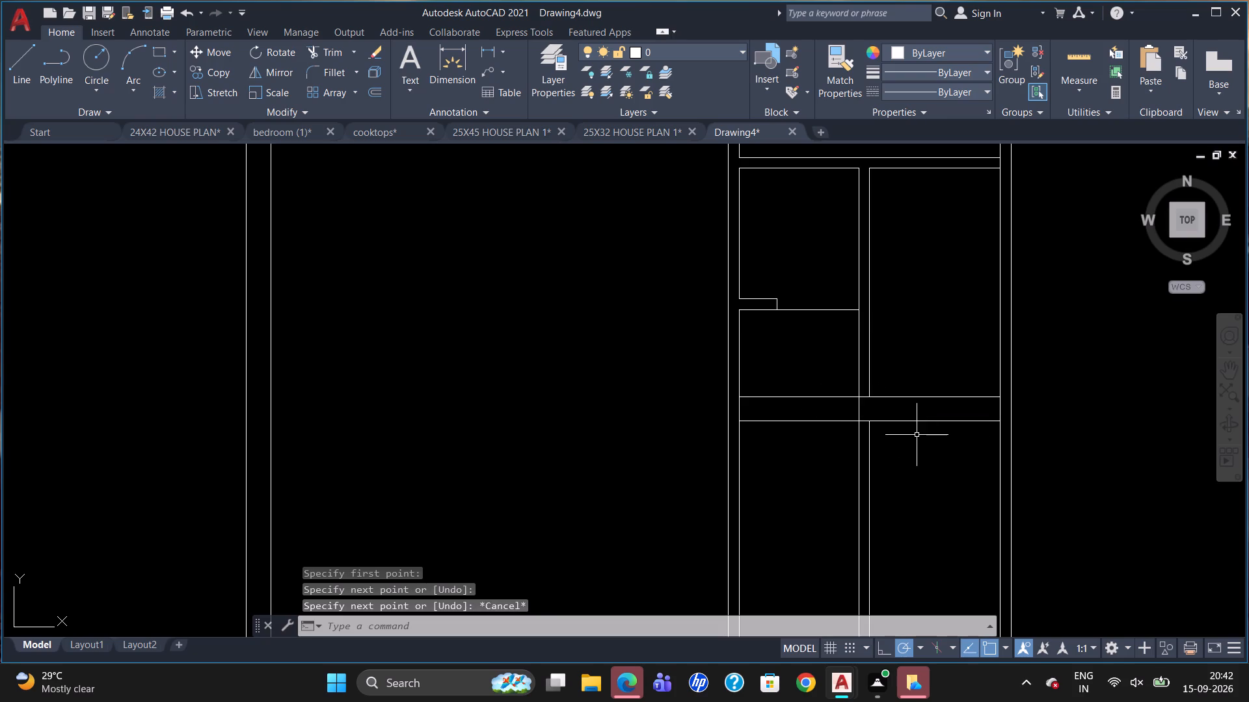
Draw a short horizontal line across the middle partition, starting 2'6" above the 9" cross wall on the partition's left line.
{"action": "key", "text": "l"}
{"action": "key", "text": "Return"}
{"action": "type", "text": "tk"}
{"action": "key", "text": "Return"}
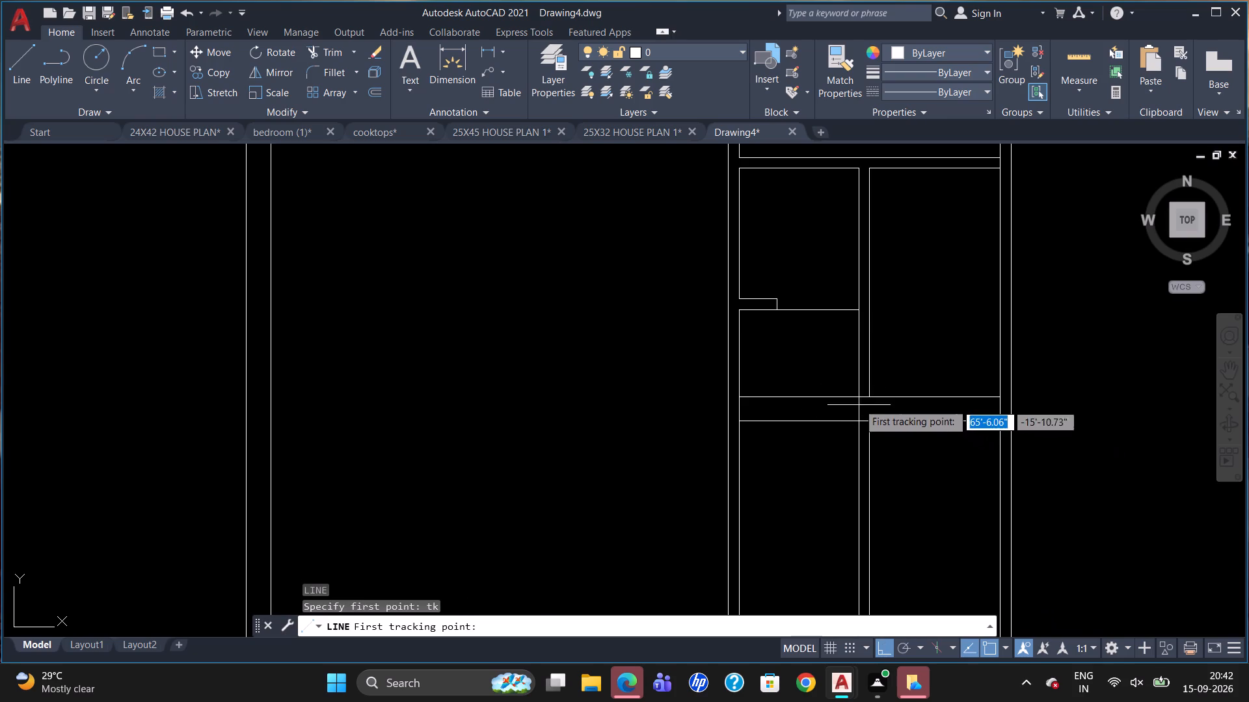
{"action": "left_click", "coordinate": [859, 394]}
{"action": "key", "text": "2"}
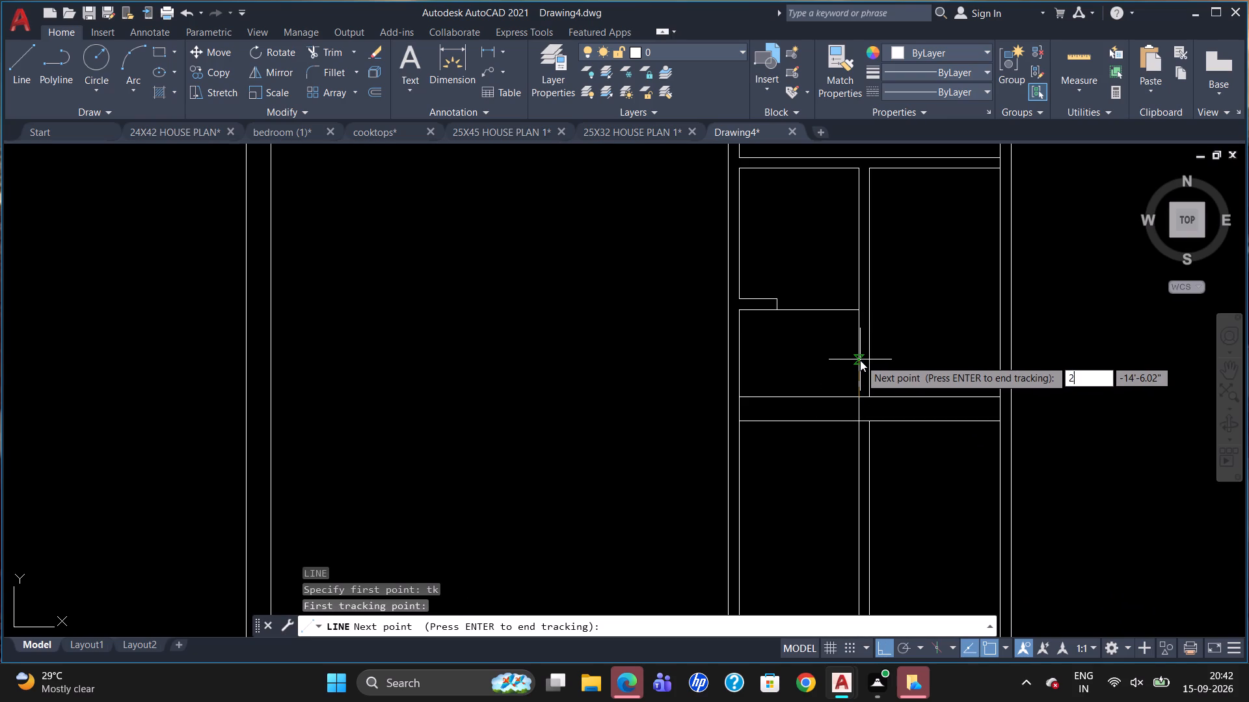
{"action": "type", "text": "'6\""}
{"action": "key", "text": "Return"}
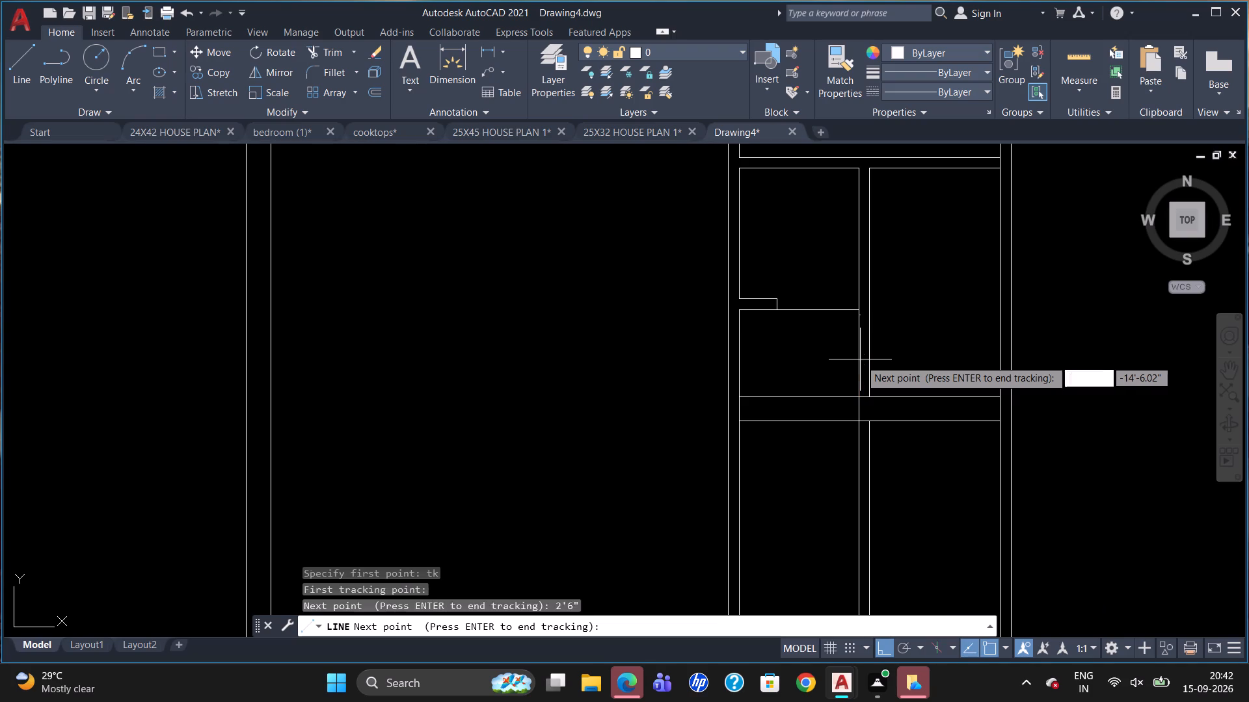
{"action": "key", "text": "Return"}
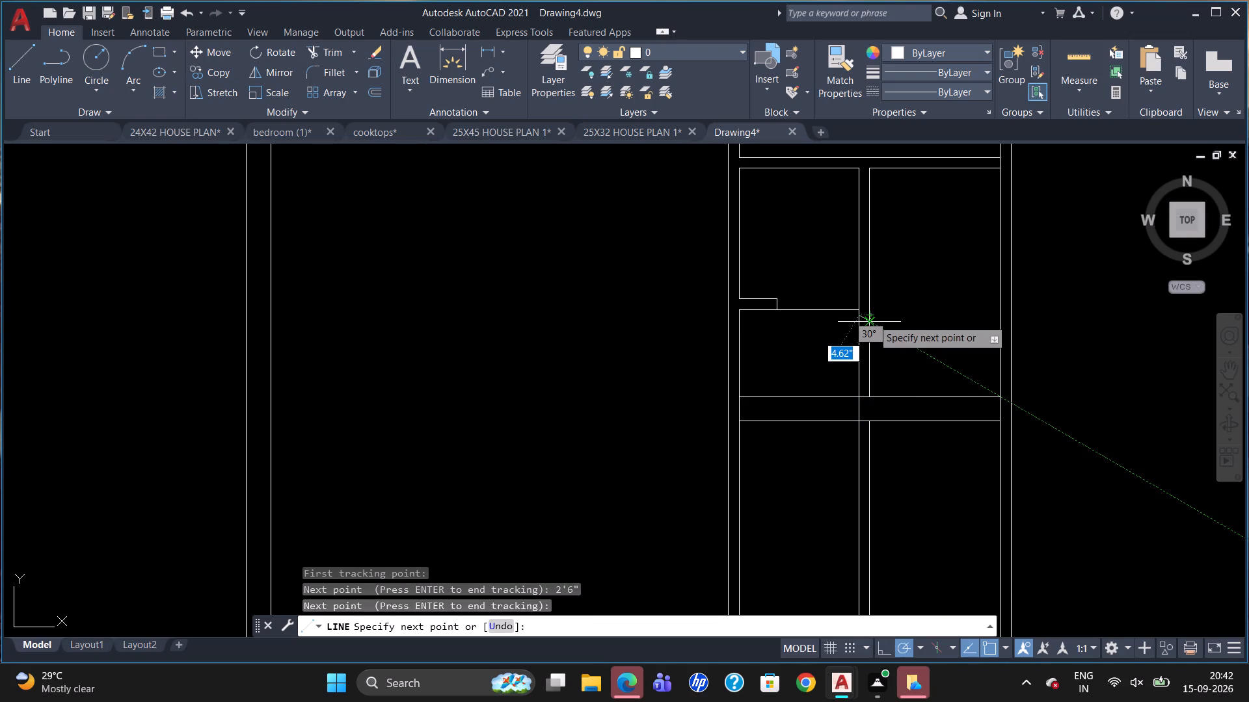
{"action": "scroll", "coordinate": [865, 305], "scroll_direction": "up", "scroll_amount": 2}
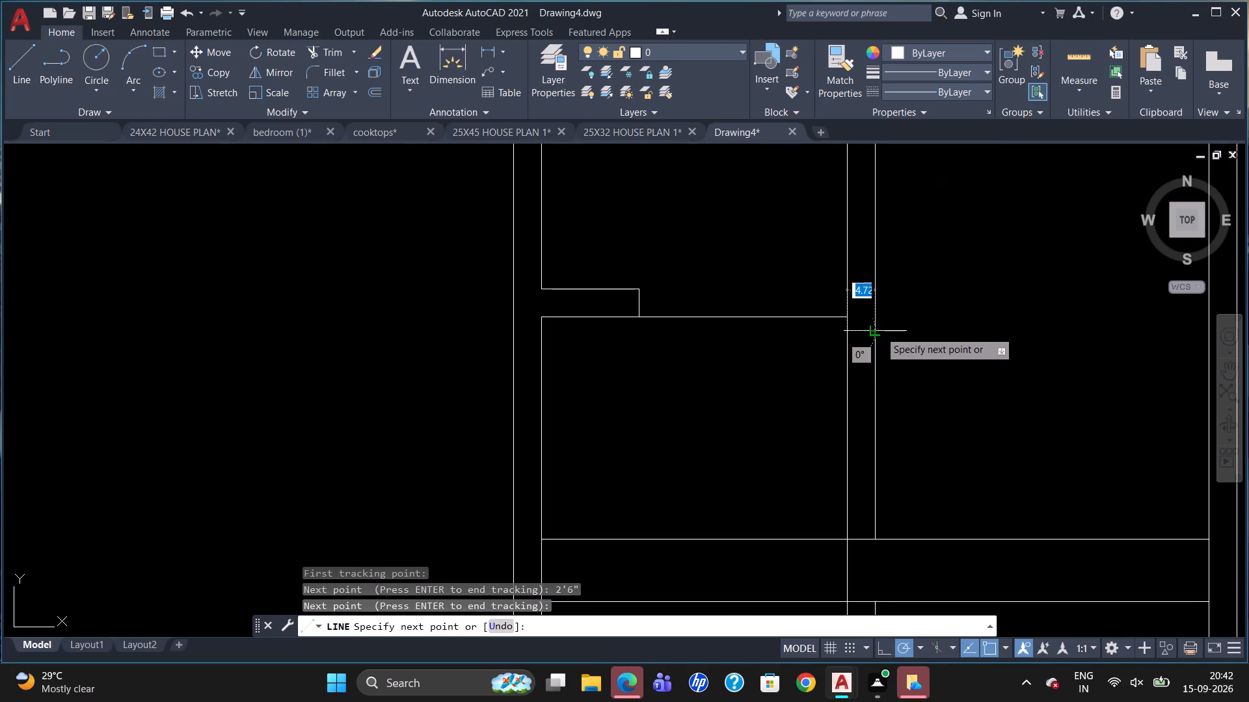
{"action": "left_click", "coordinate": [879, 331]}
{"action": "key", "text": "Escape"}
Trim the middle partition's right line between the new short horizontal line and the 9" cross wall.
{"action": "scroll", "coordinate": [946, 349], "scroll_direction": "down", "scroll_amount": 1}
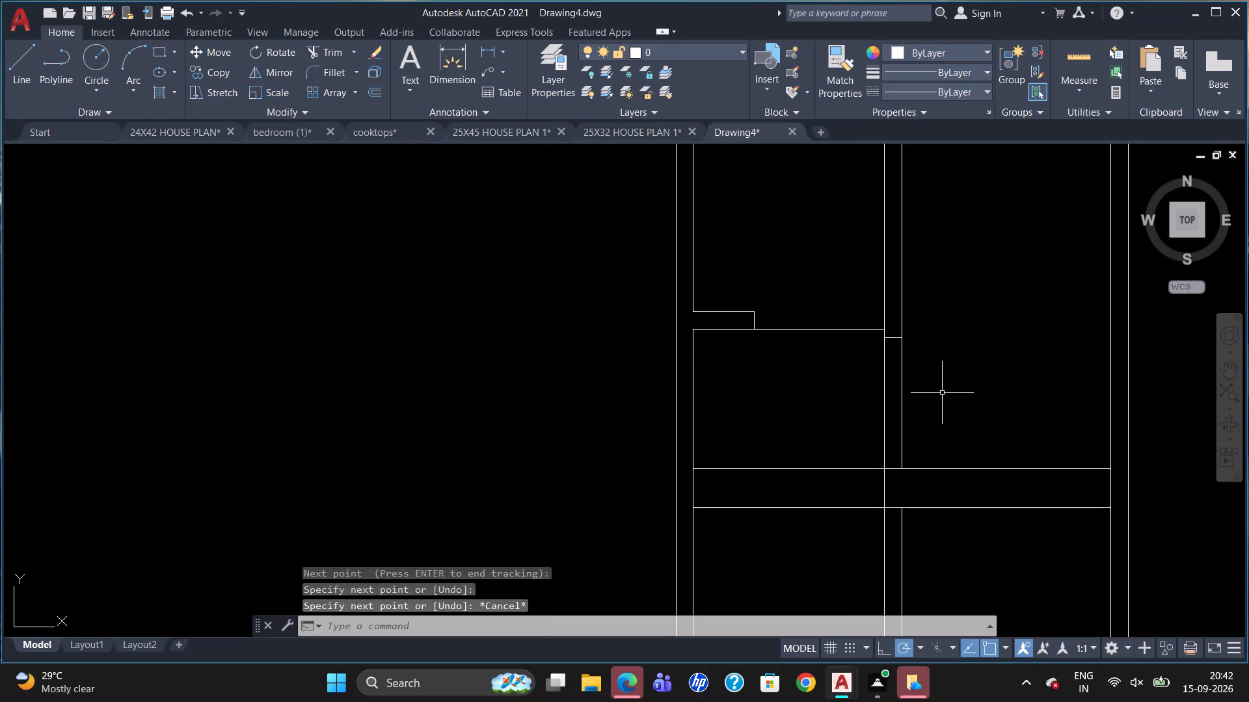
{"action": "type", "text": "tr"}
{"action": "key", "text": "Return"}
{"action": "key", "text": "Return"}
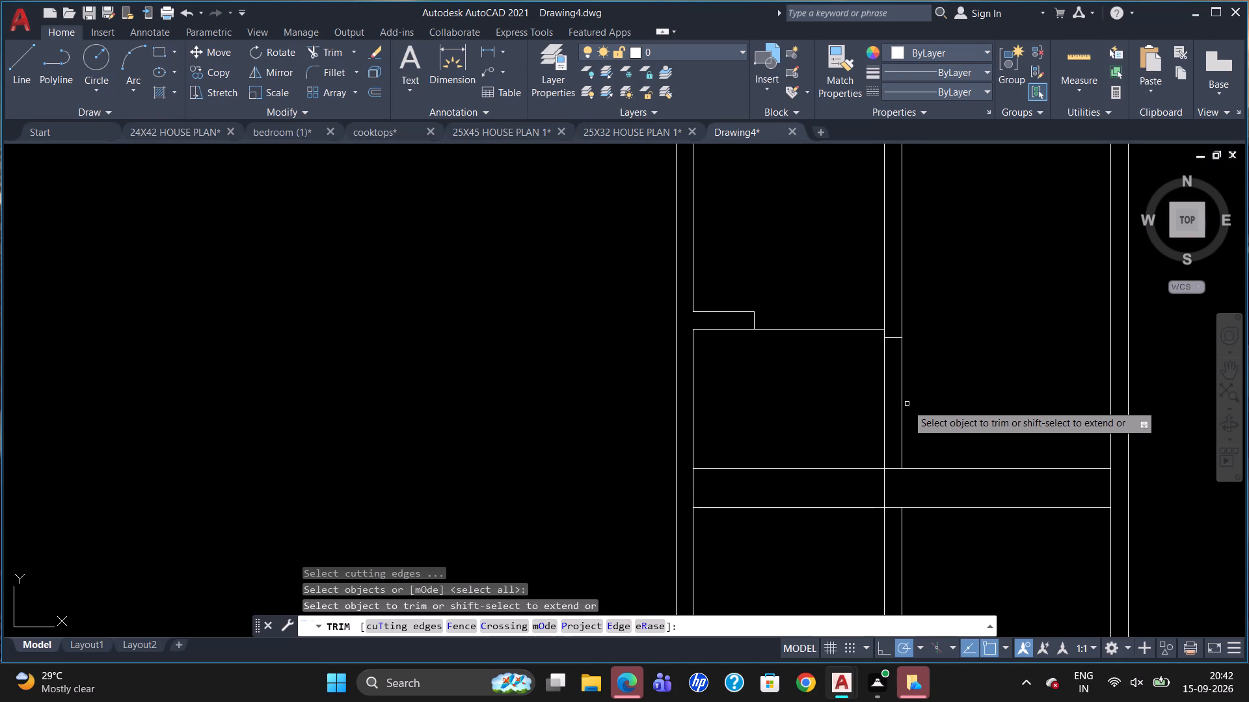
{"action": "left_click", "coordinate": [901, 409]}
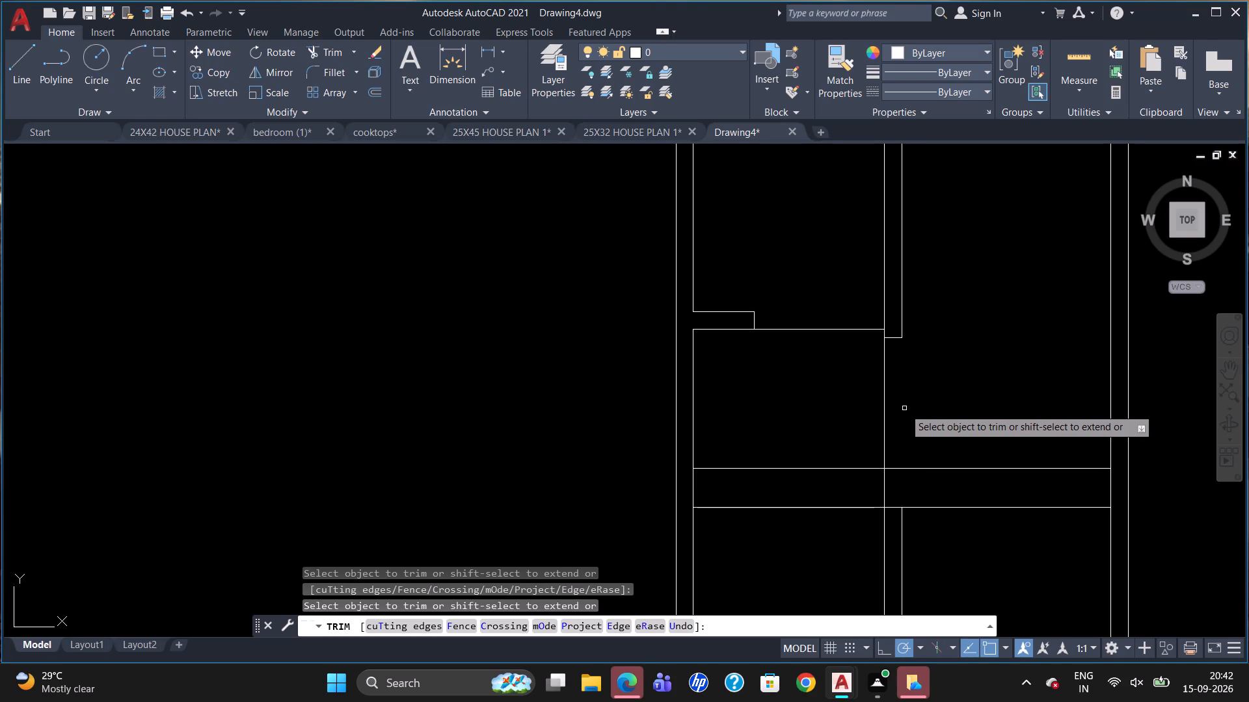
{"action": "scroll", "coordinate": [911, 425], "scroll_direction": "down", "scroll_amount": 1}
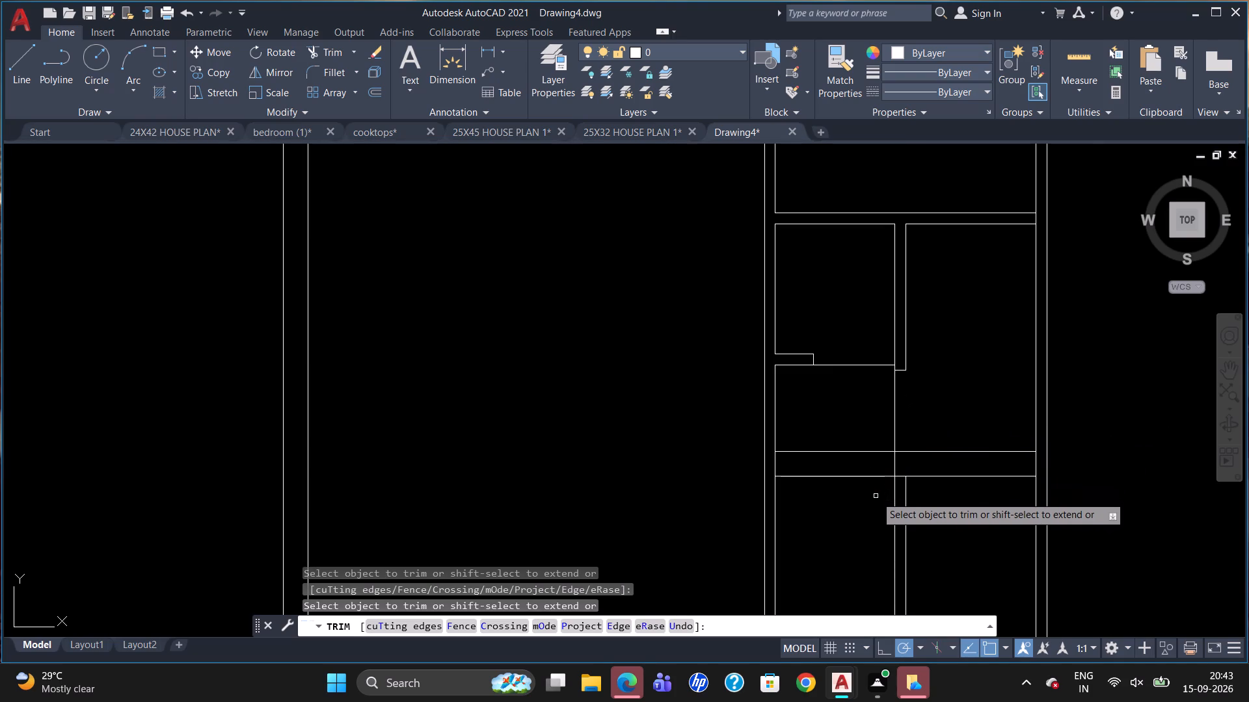
{"action": "key", "text": "Escape"}
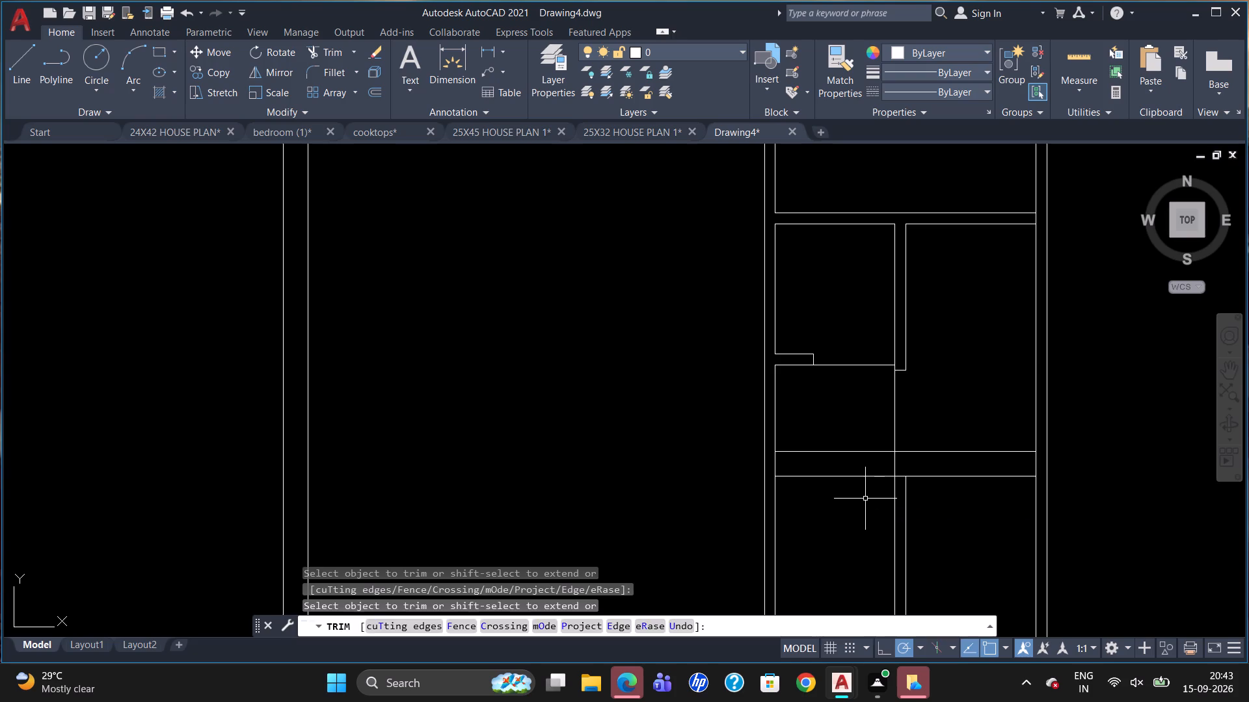
Draw a vertical line from the underside of the left compartment's cross partition to the lower line of the 9" cross wall.
{"action": "key", "text": "l"}
{"action": "key", "text": "Return"}
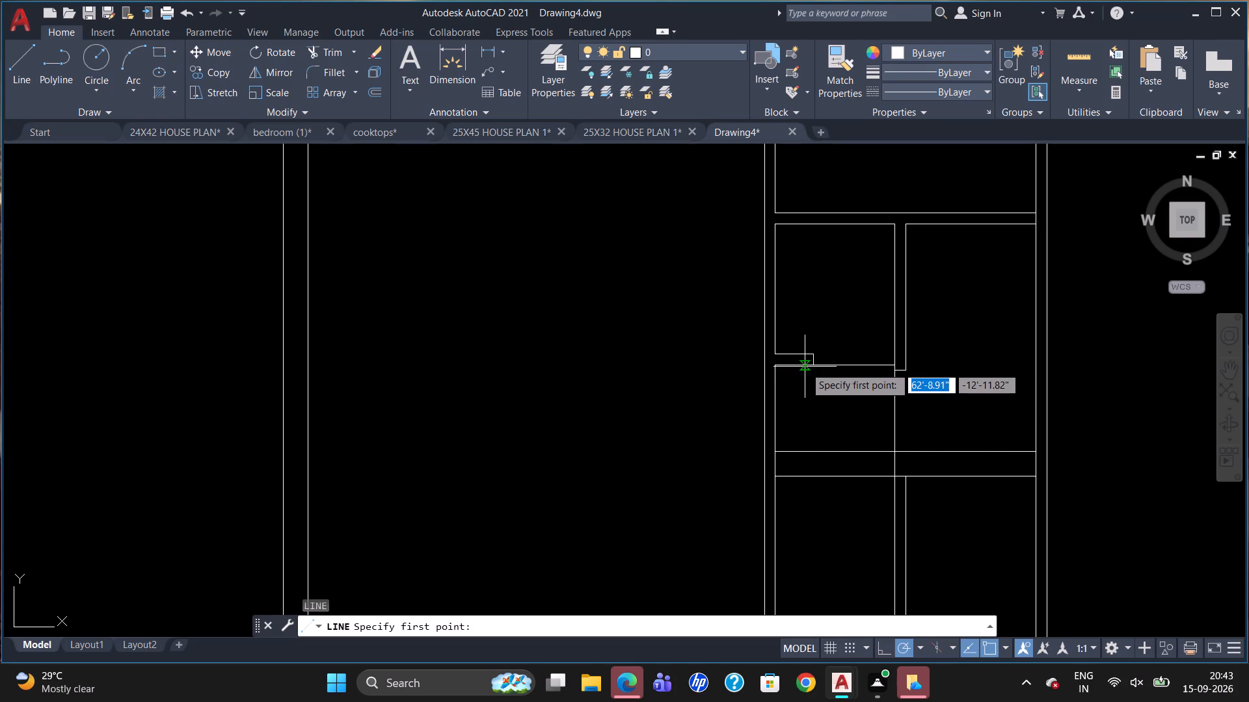
{"action": "scroll", "coordinate": [806, 383], "scroll_direction": "up", "scroll_amount": 2}
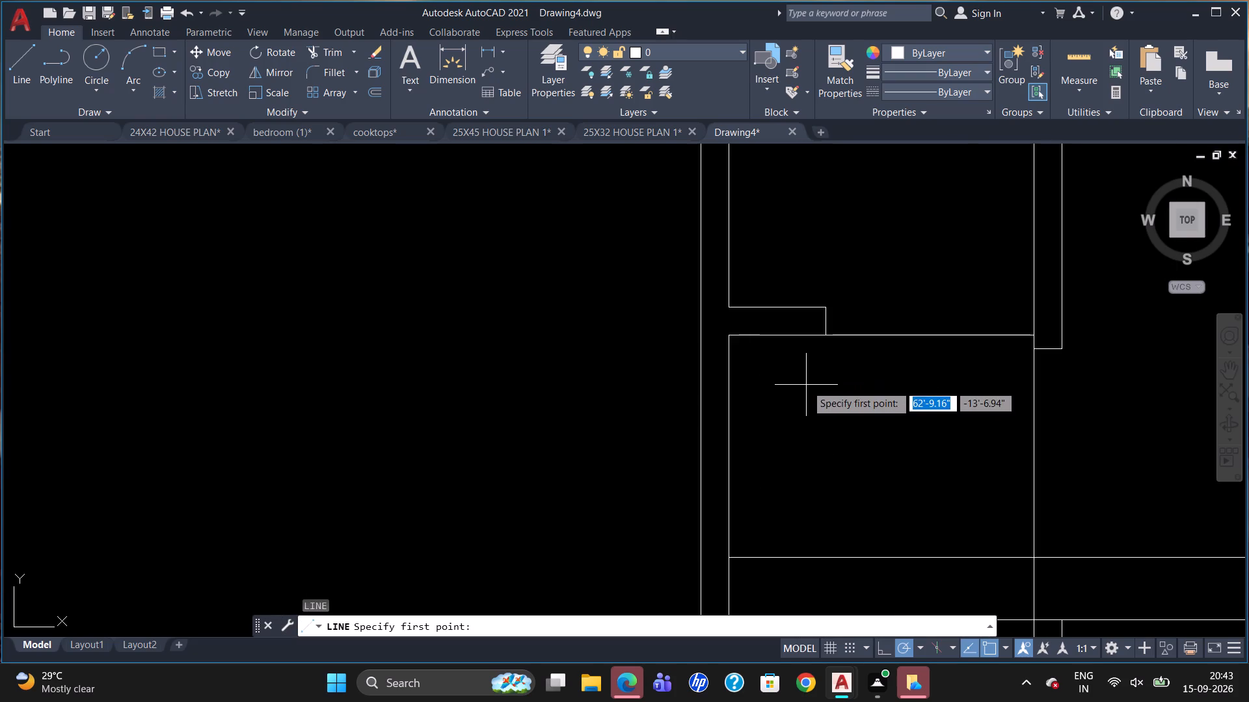
{"action": "left_click_drag", "start_coordinate": [809, 338], "coordinate": [813, 350]}
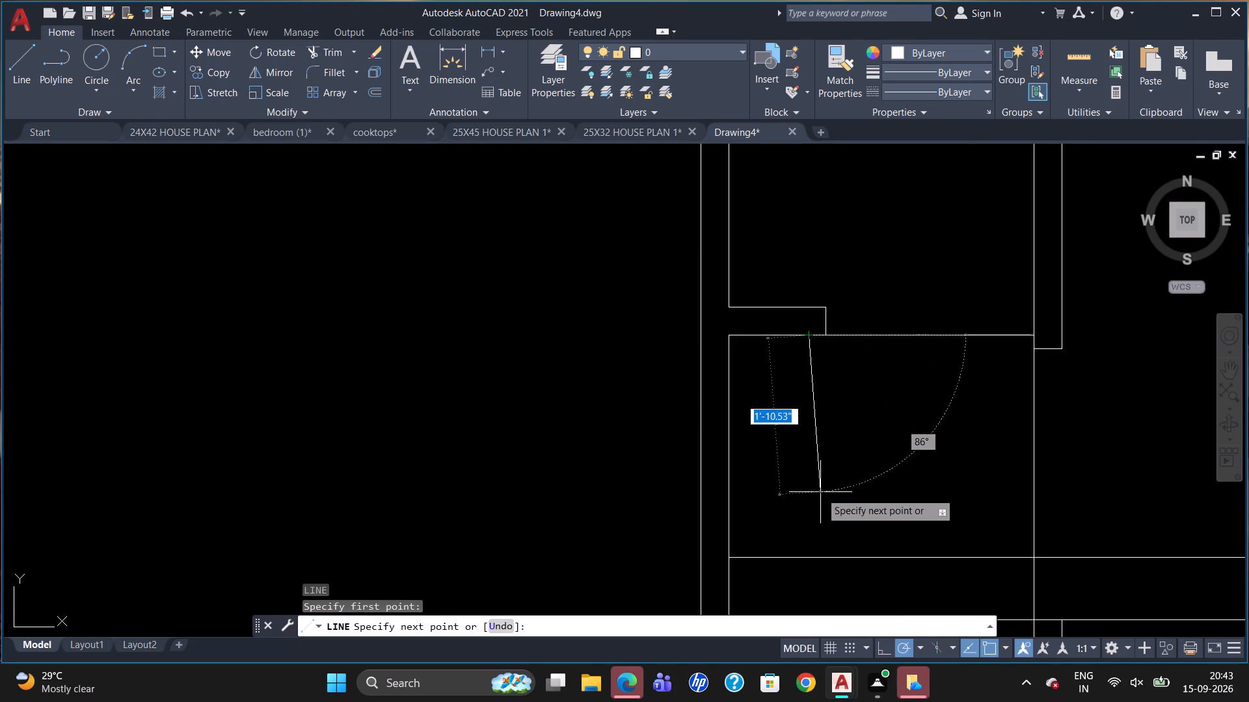
{"action": "scroll", "coordinate": [820, 494], "scroll_direction": "down", "scroll_amount": 1}
{"action": "left_click", "coordinate": [817, 570]}
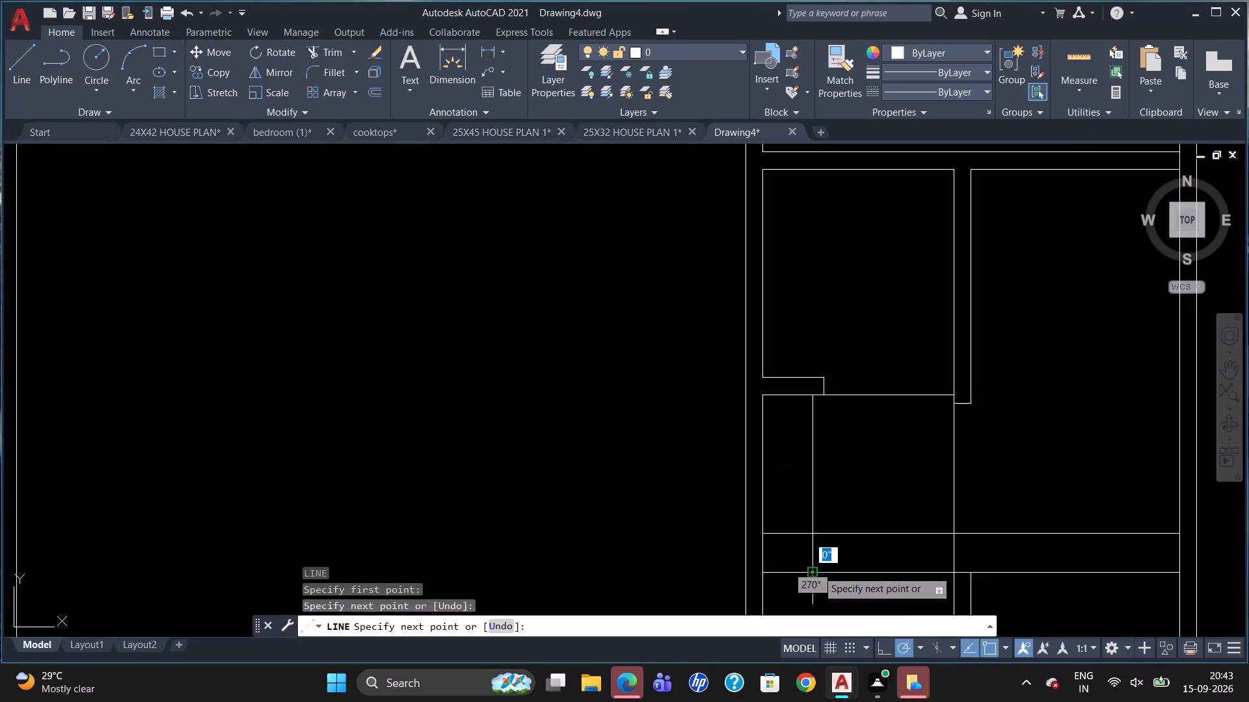
{"action": "key", "text": "Escape"}
Trim the left partition's inner line between the two lines of the 9" cross wall.
{"action": "scroll", "coordinate": [852, 356], "scroll_direction": "down", "scroll_amount": 1}
{"action": "scroll", "coordinate": [893, 572], "scroll_direction": "up", "scroll_amount": 1}
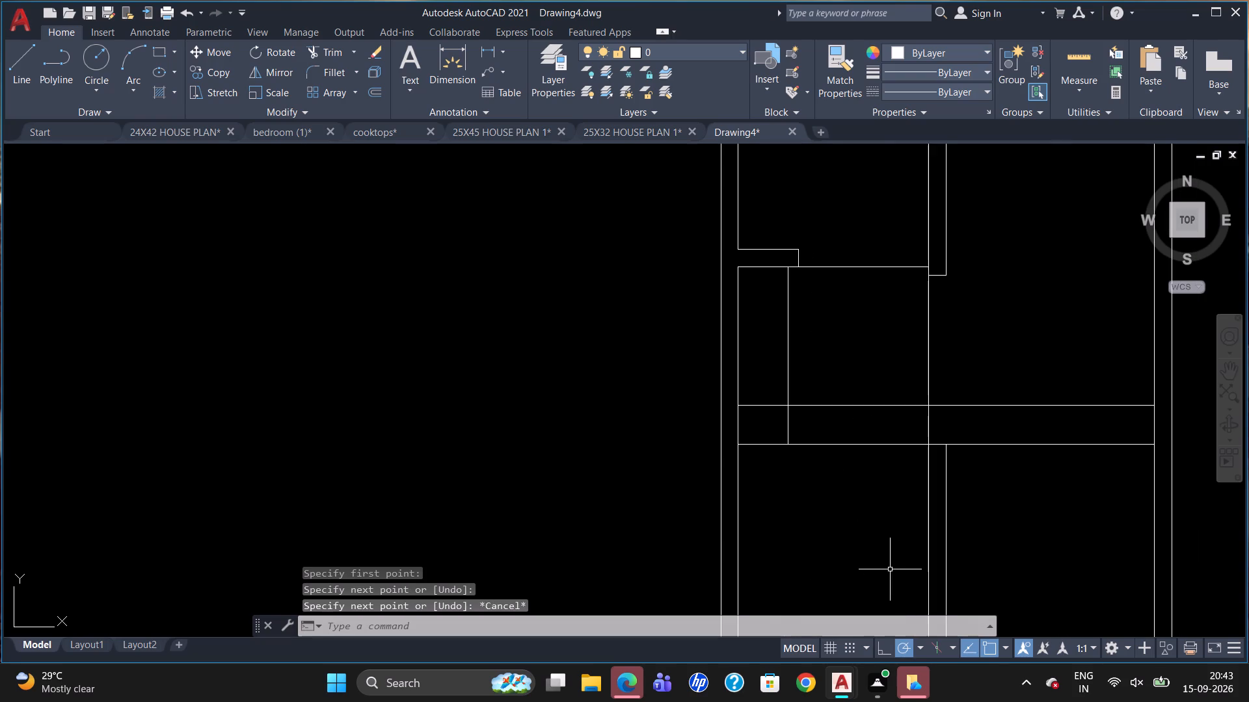
{"action": "type", "text": "tr"}
{"action": "key", "text": "Return"}
{"action": "key", "text": "Return"}
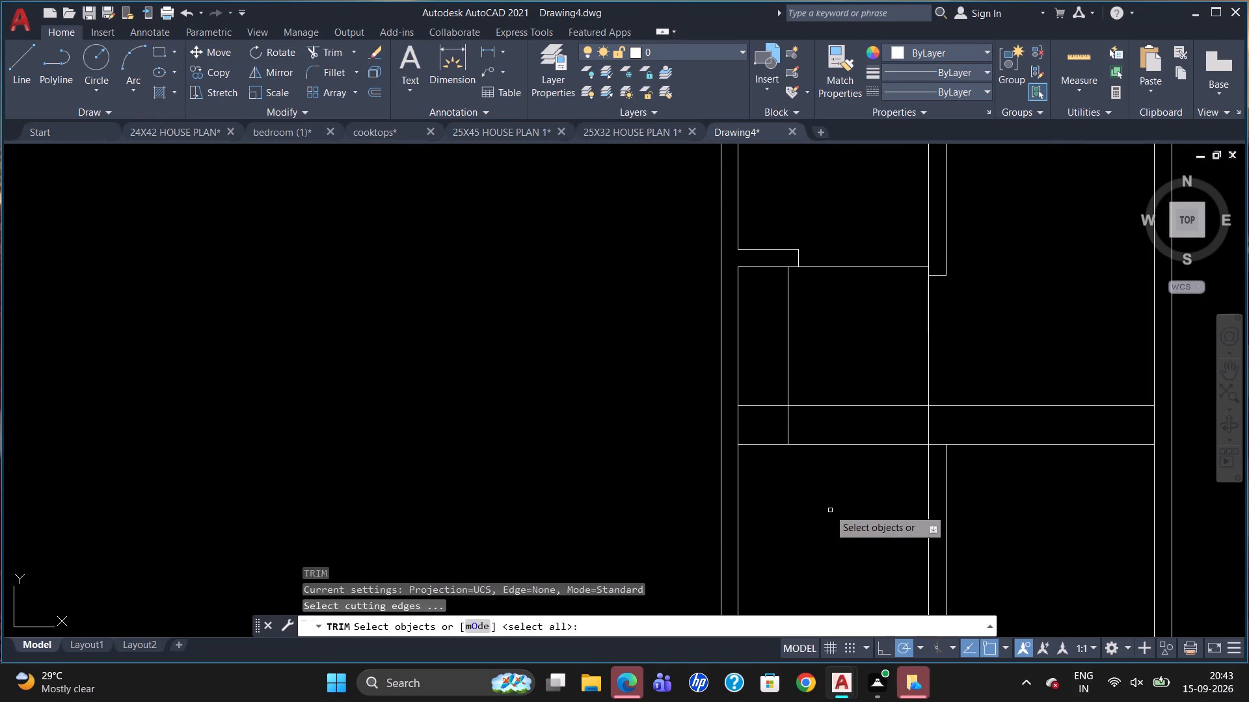
{"action": "left_click", "coordinate": [740, 424]}
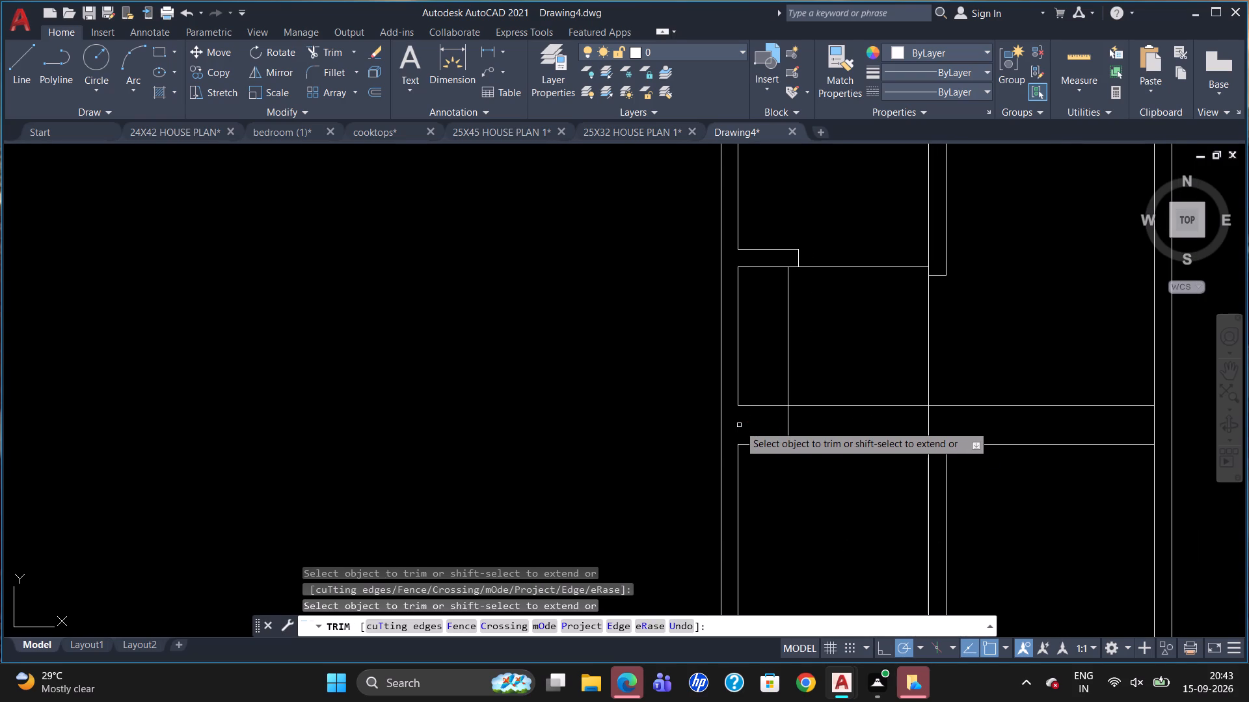
{"action": "key", "text": "Escape"}
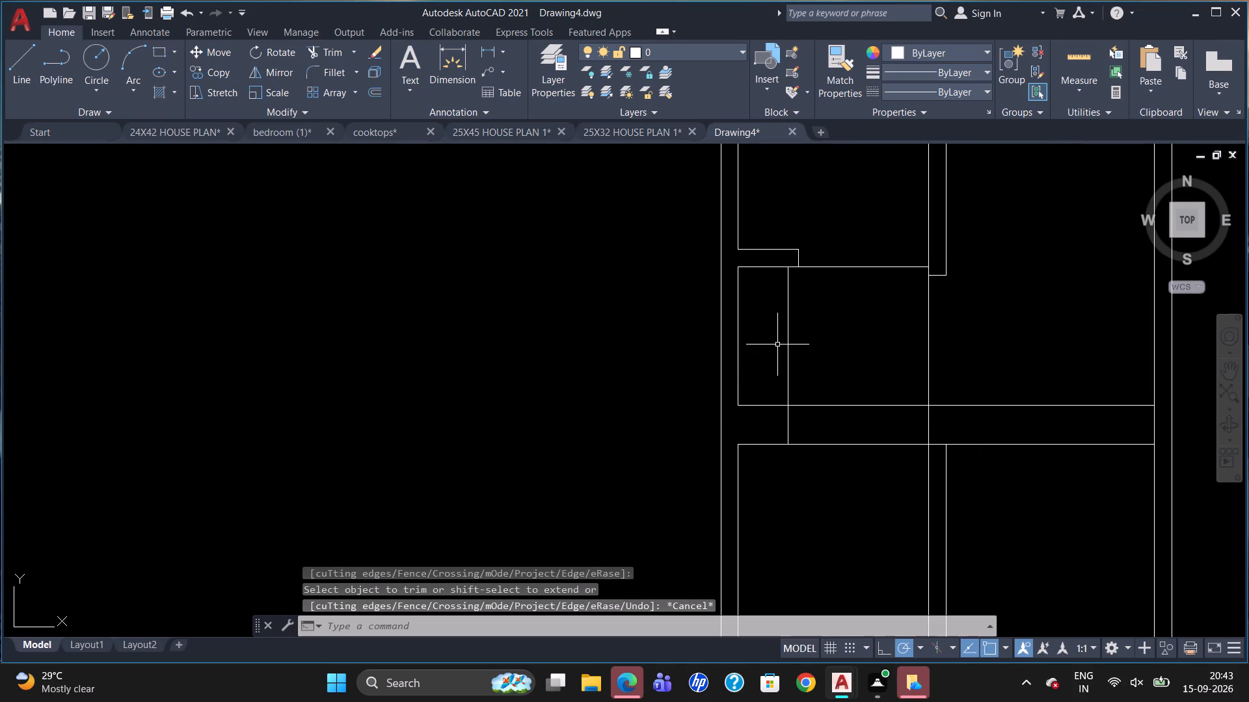
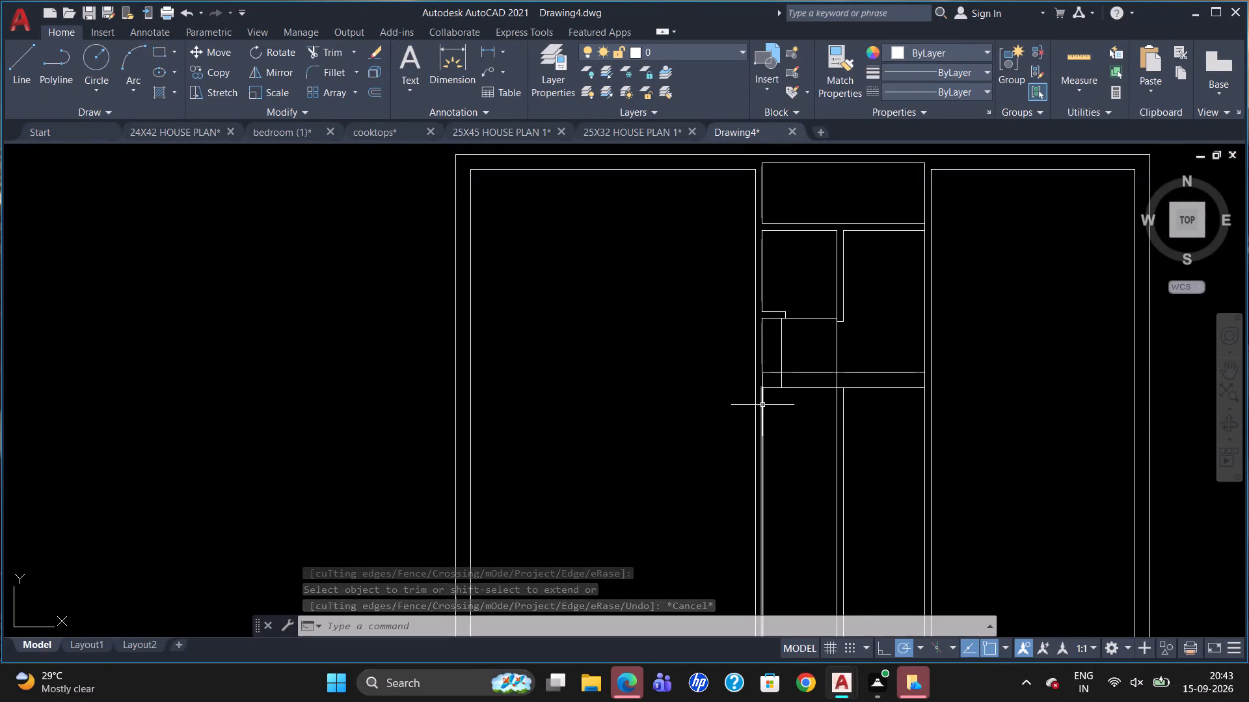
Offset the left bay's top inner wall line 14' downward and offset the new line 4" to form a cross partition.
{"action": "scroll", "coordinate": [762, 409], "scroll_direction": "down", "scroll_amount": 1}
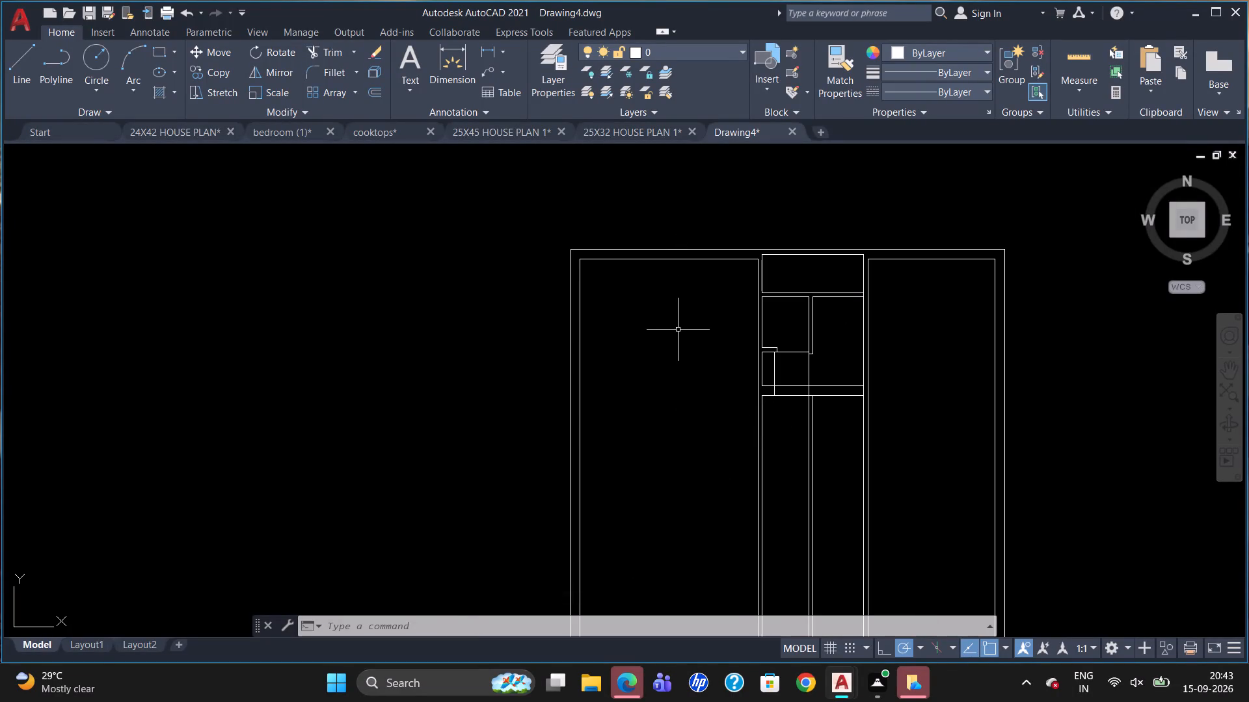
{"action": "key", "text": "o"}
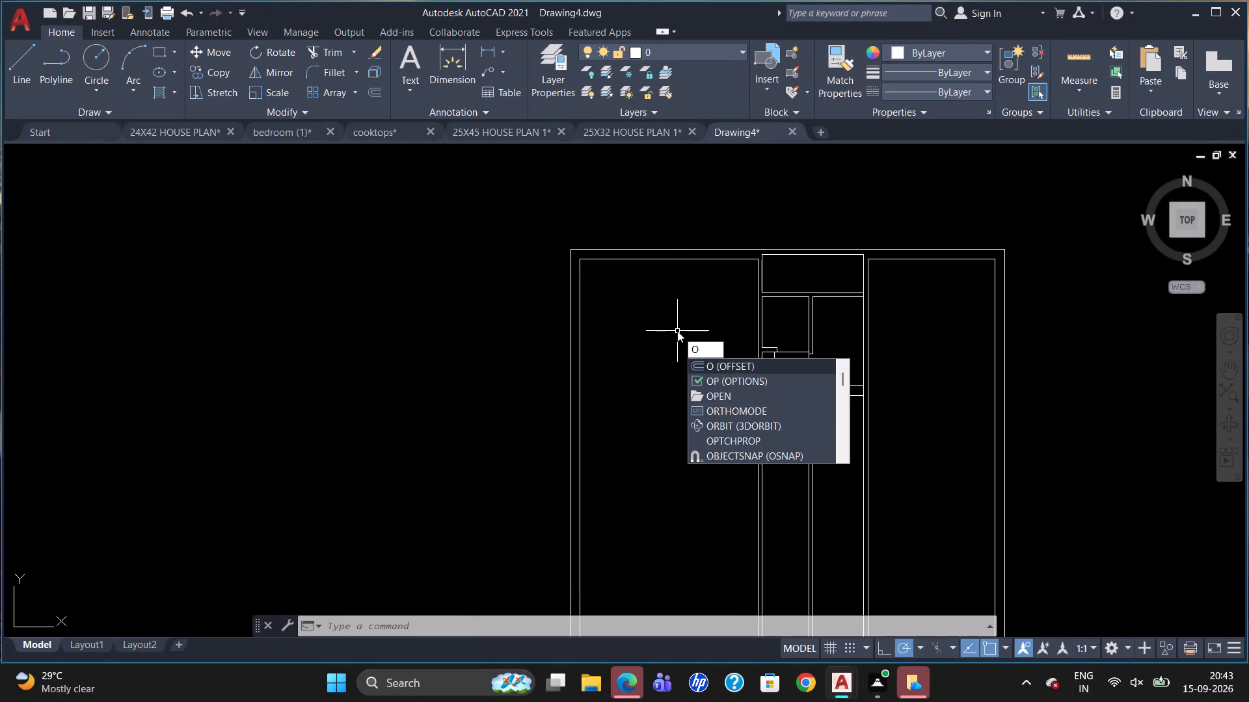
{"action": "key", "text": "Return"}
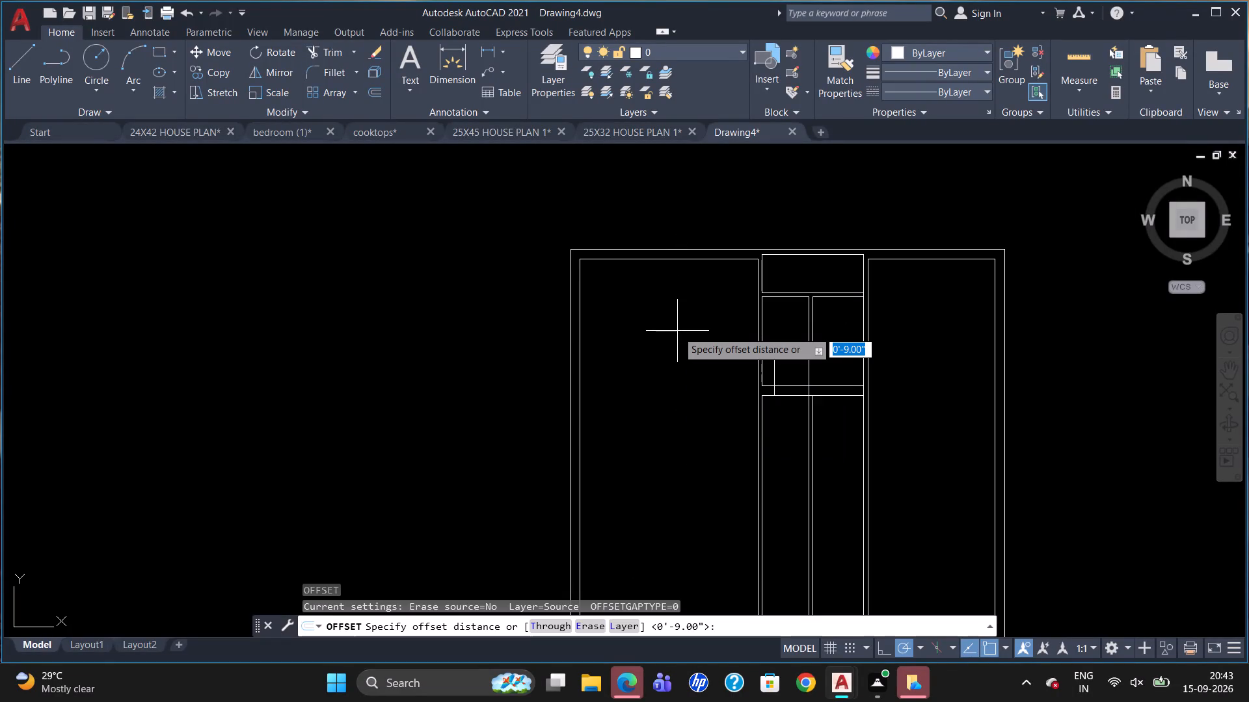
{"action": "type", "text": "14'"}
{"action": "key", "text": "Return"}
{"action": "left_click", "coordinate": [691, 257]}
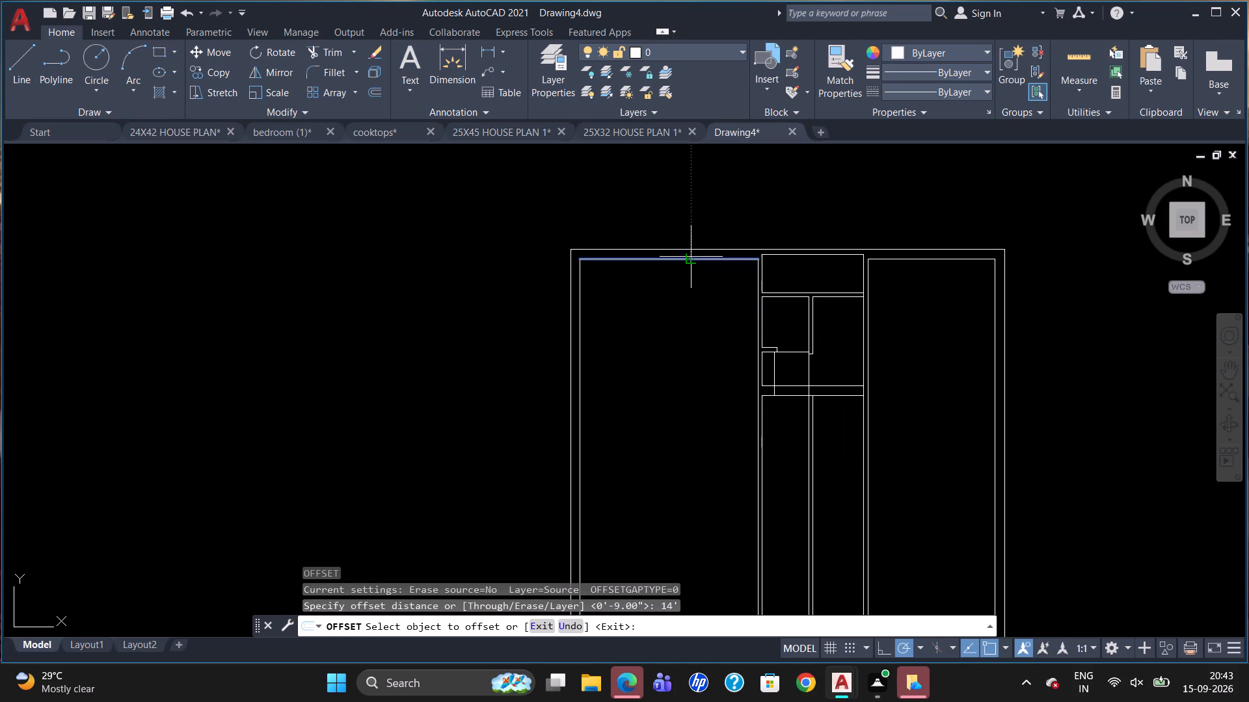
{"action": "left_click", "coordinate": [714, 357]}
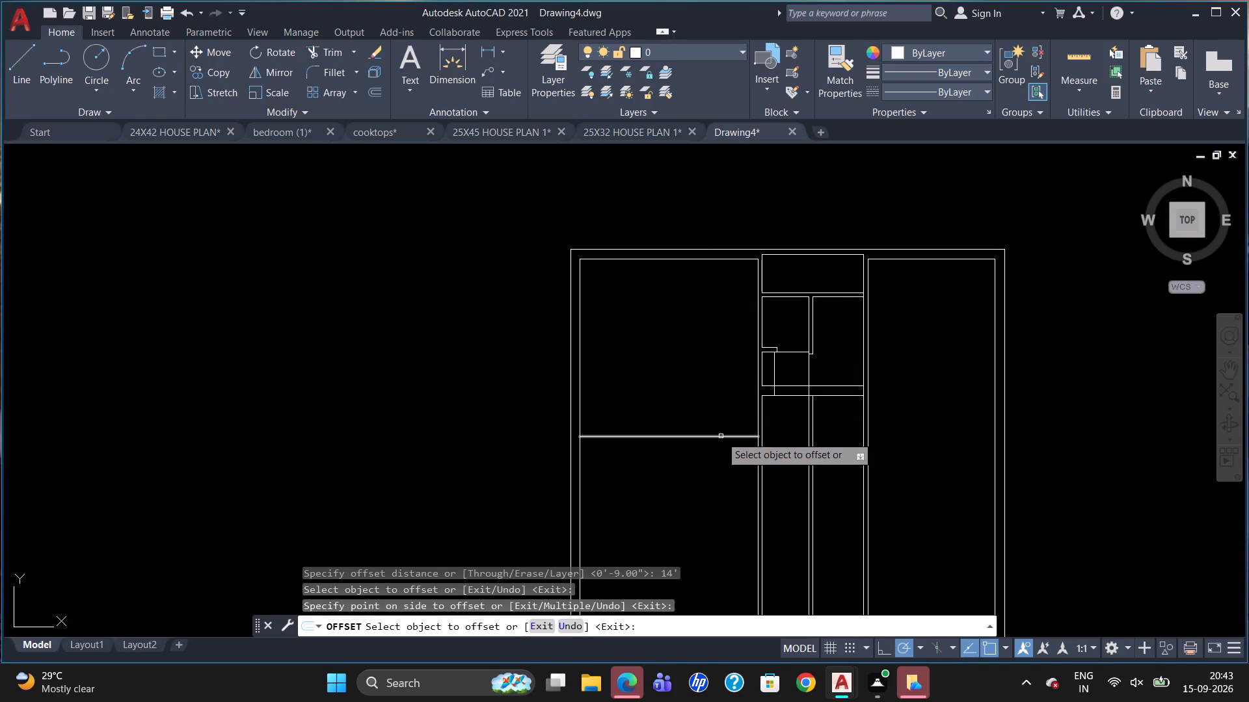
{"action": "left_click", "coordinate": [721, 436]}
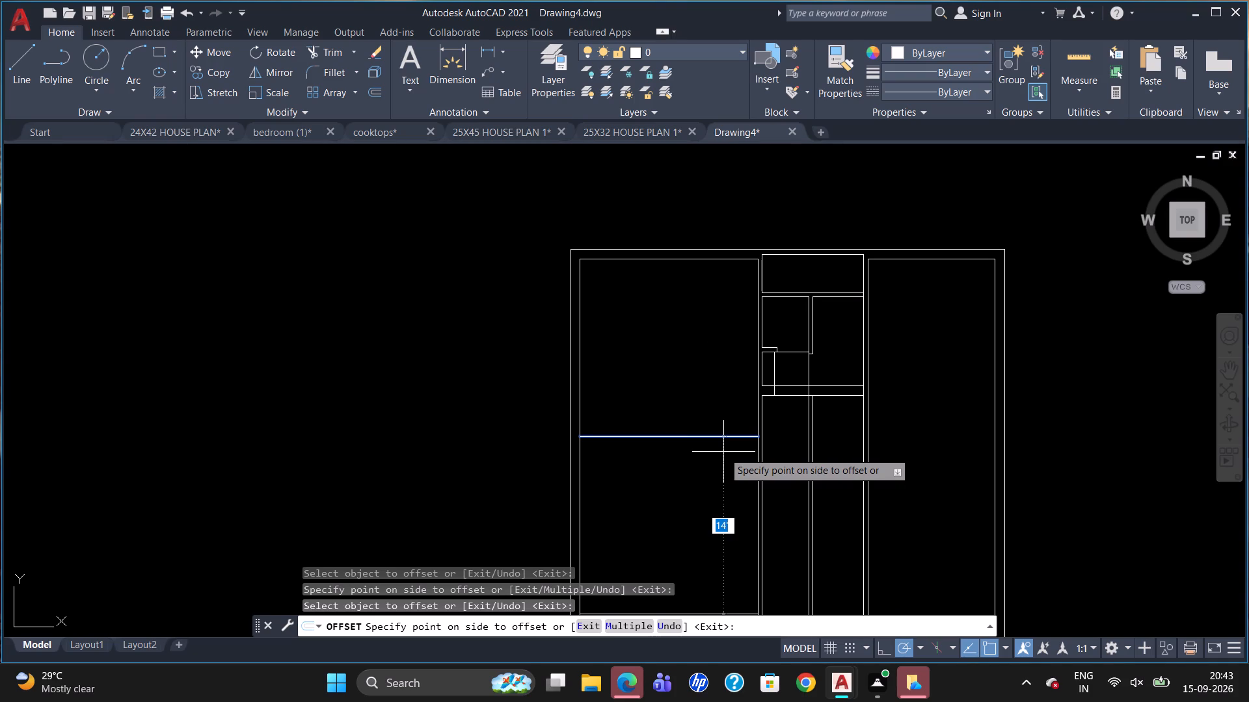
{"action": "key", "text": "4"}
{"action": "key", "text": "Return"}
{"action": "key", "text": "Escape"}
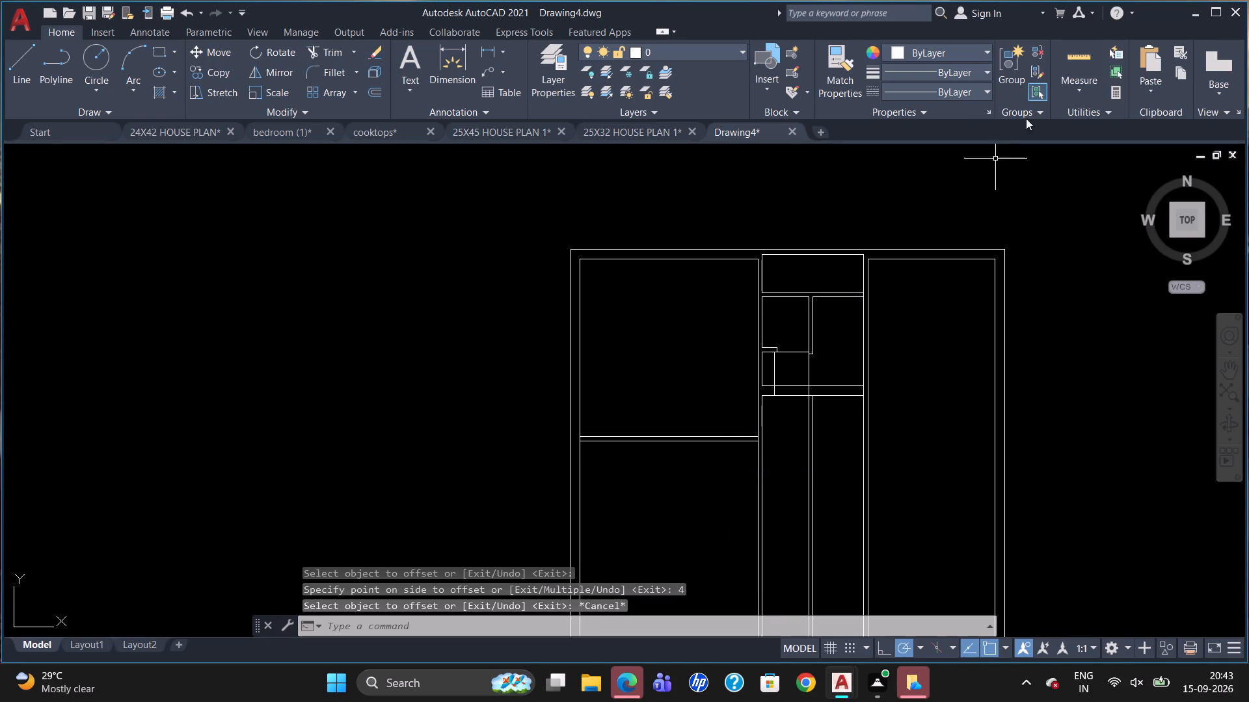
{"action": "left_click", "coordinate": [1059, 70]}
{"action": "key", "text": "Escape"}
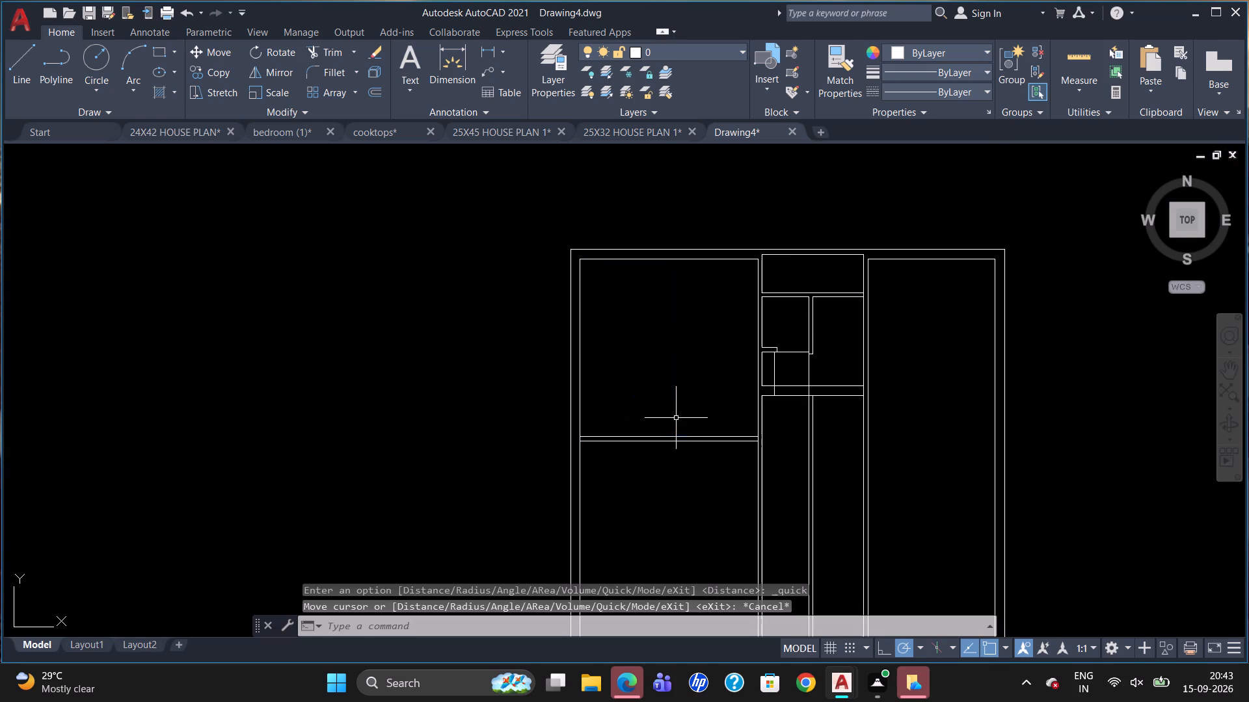
Erase the entire house plan, including all partitions, wall lines and leftover fragments.
{"action": "scroll", "coordinate": [854, 269], "scroll_direction": "down", "scroll_amount": 1}
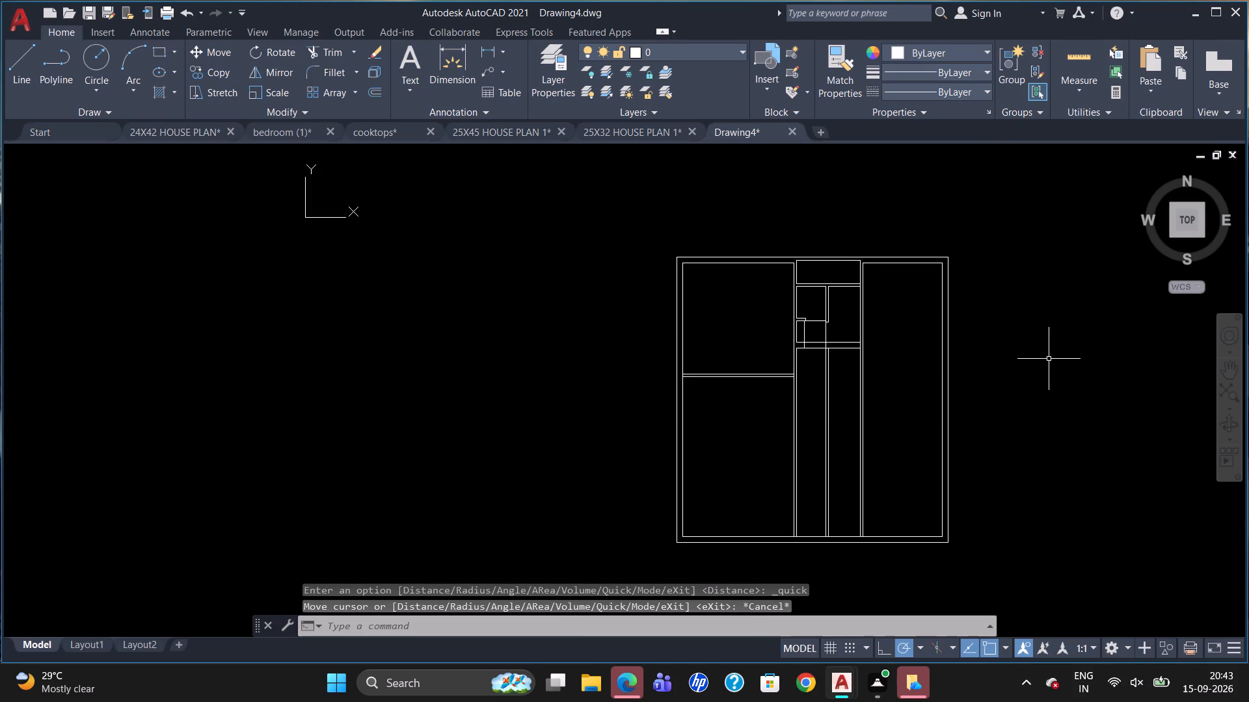
{"action": "left_click_drag", "start_coordinate": [885, 351], "coordinate": [721, 450]}
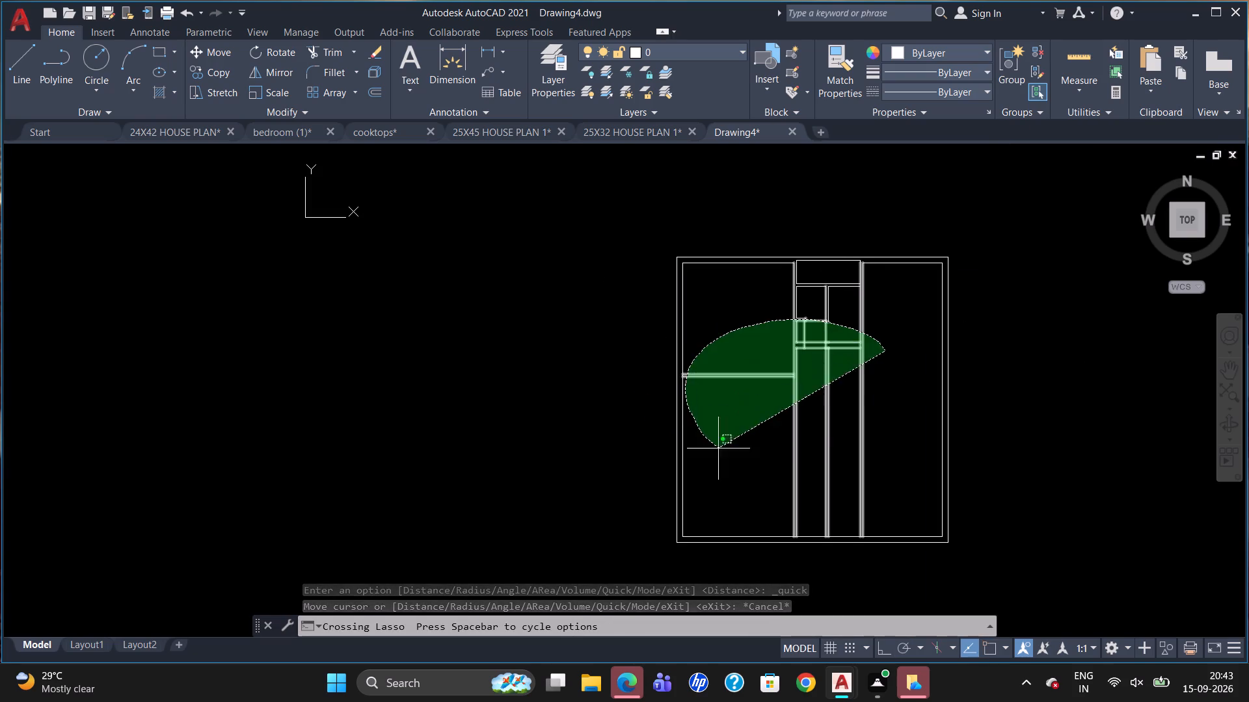
{"action": "left_click_drag", "start_coordinate": [721, 450], "coordinate": [742, 460]}
{"action": "key", "text": "Delete"}
{"action": "left_click_drag", "start_coordinate": [871, 363], "coordinate": [850, 277]}
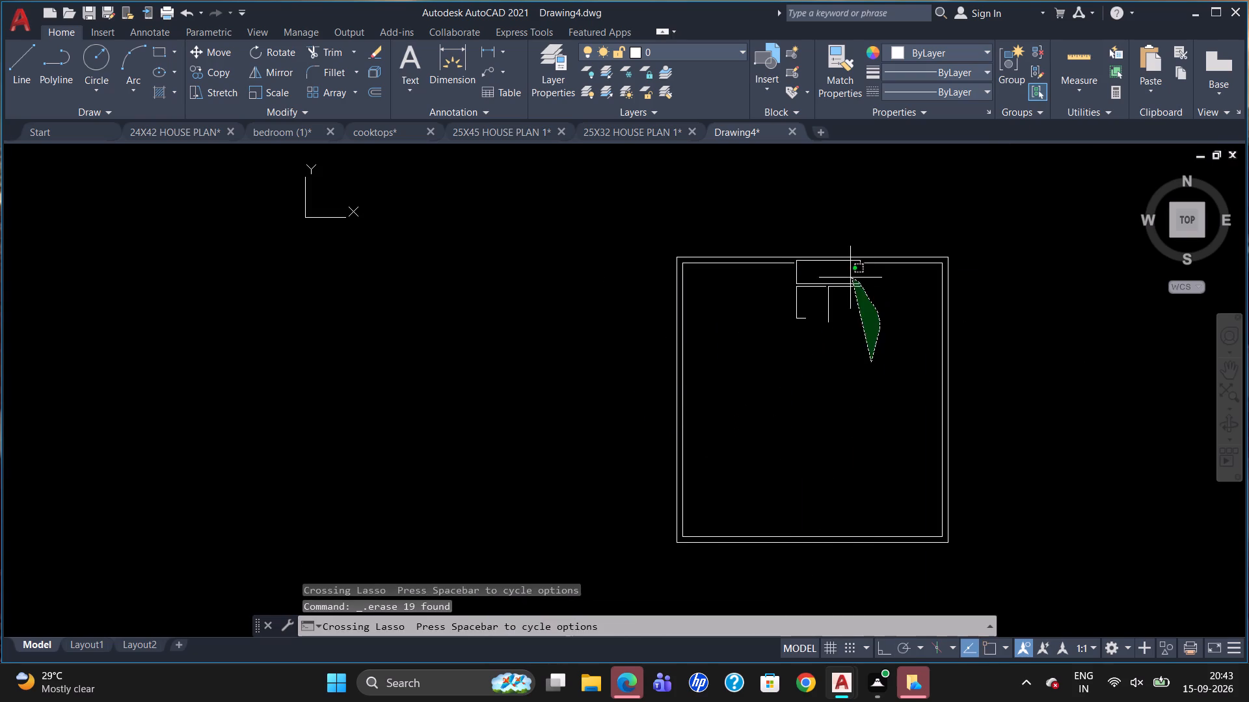
{"action": "left_click_drag", "start_coordinate": [850, 277], "coordinate": [737, 348]}
{"action": "key", "text": "Delete"}
{"action": "left_click_drag", "start_coordinate": [1043, 292], "coordinate": [654, 491]}
{"action": "key", "text": "Delete"}
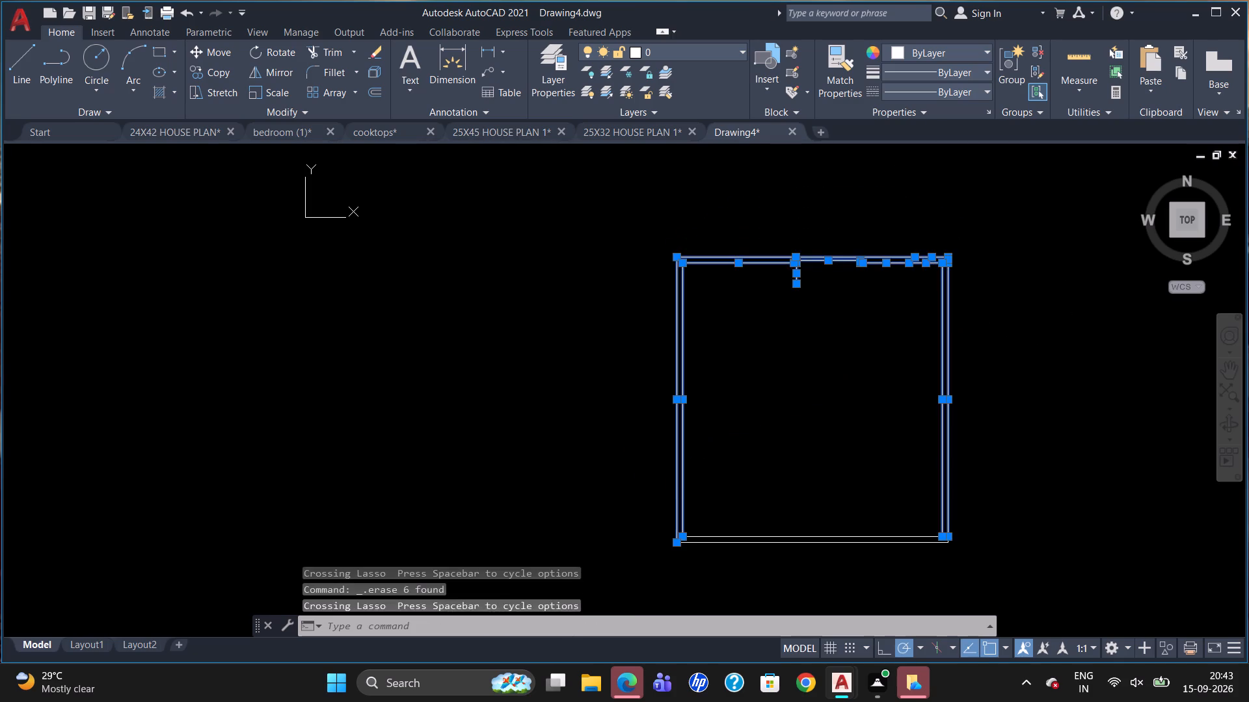
{"action": "left_click_drag", "start_coordinate": [973, 523], "coordinate": [803, 588]}
{"action": "key", "text": "Delete"}
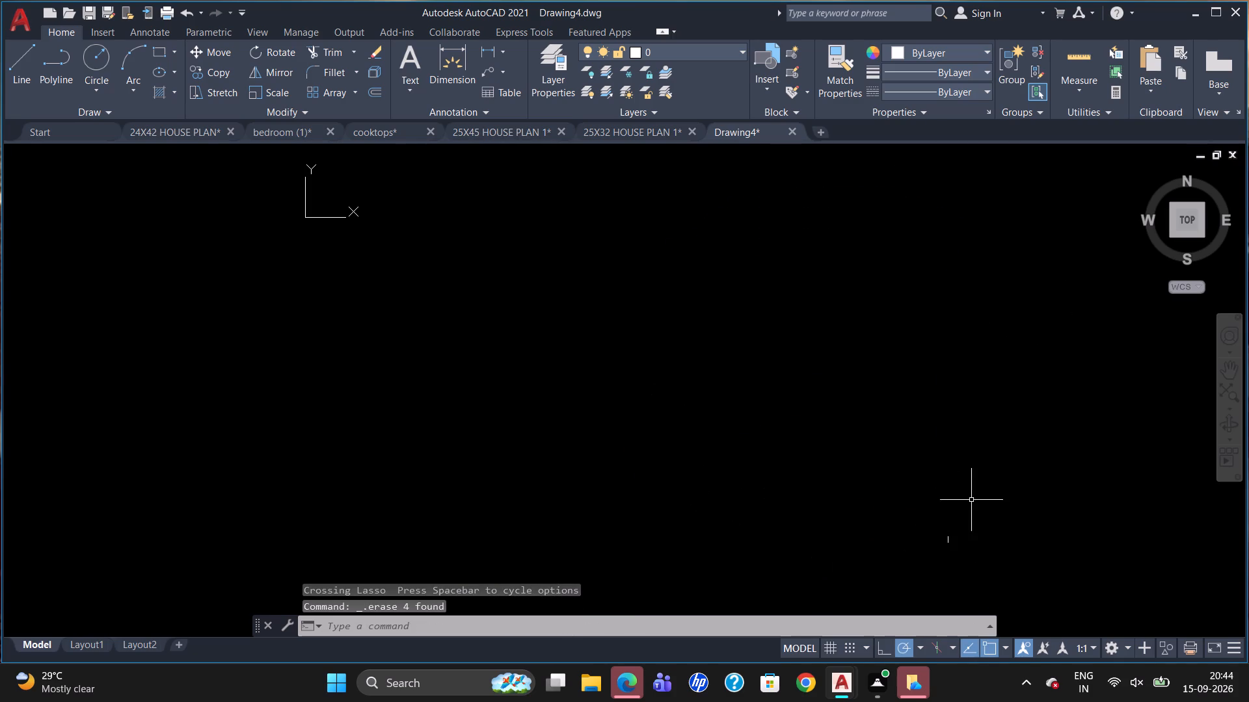
{"action": "left_click_drag", "start_coordinate": [1011, 546], "coordinate": [908, 547]}
{"action": "key", "text": "Delete"}
Draw a rectangle 30' wide by 36' high as the new house outline.
{"action": "type", "text": "rec"}
{"action": "key", "text": "Return"}
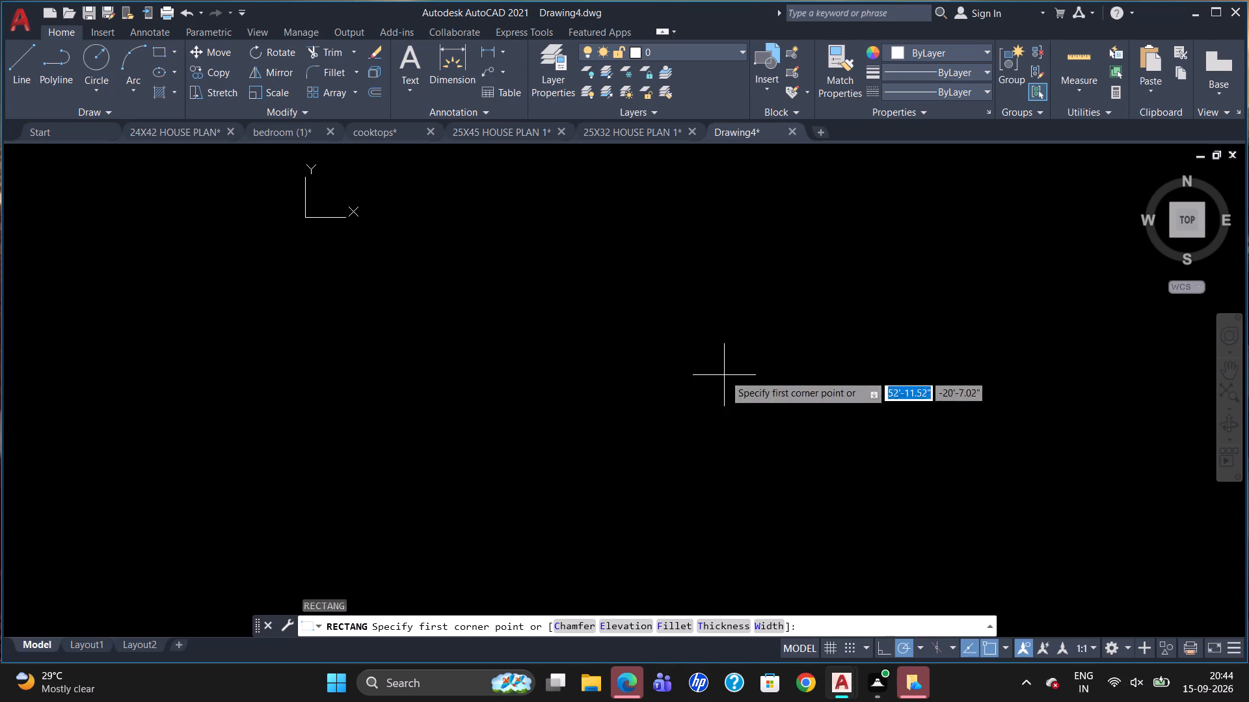
{"action": "left_click_drag", "start_coordinate": [565, 244], "coordinate": [567, 256]}
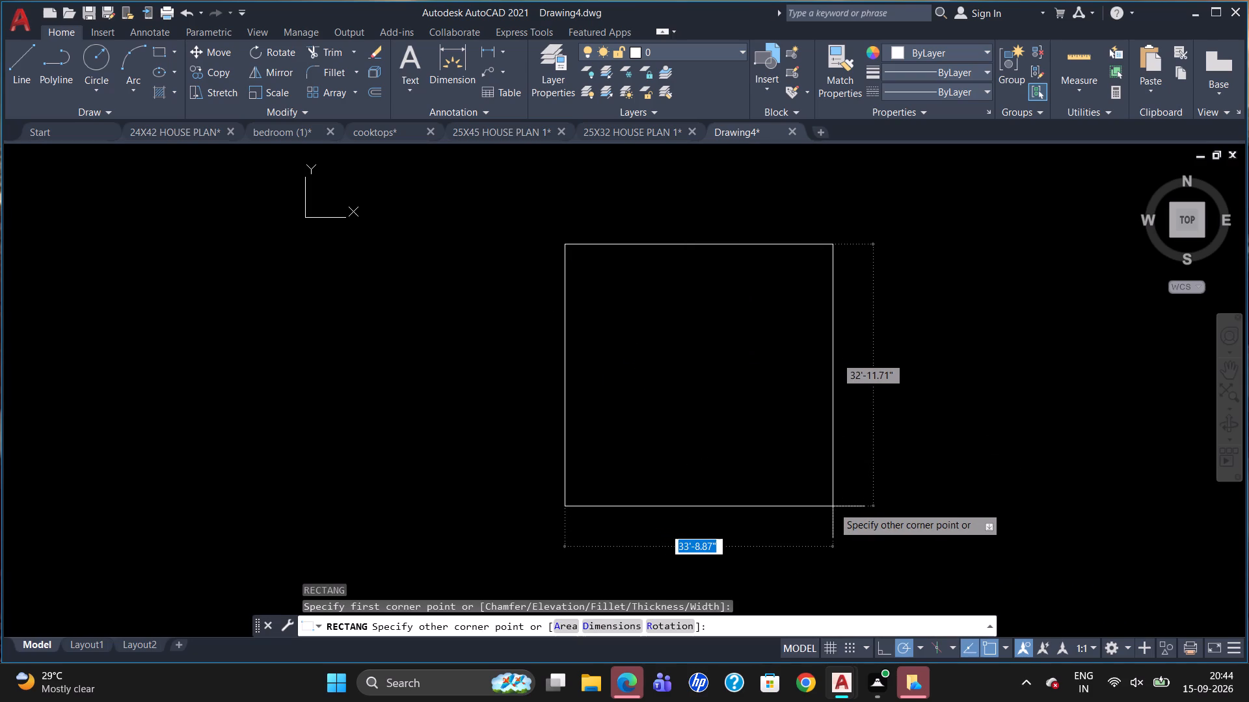
{"action": "type", "text": "30'36'"}
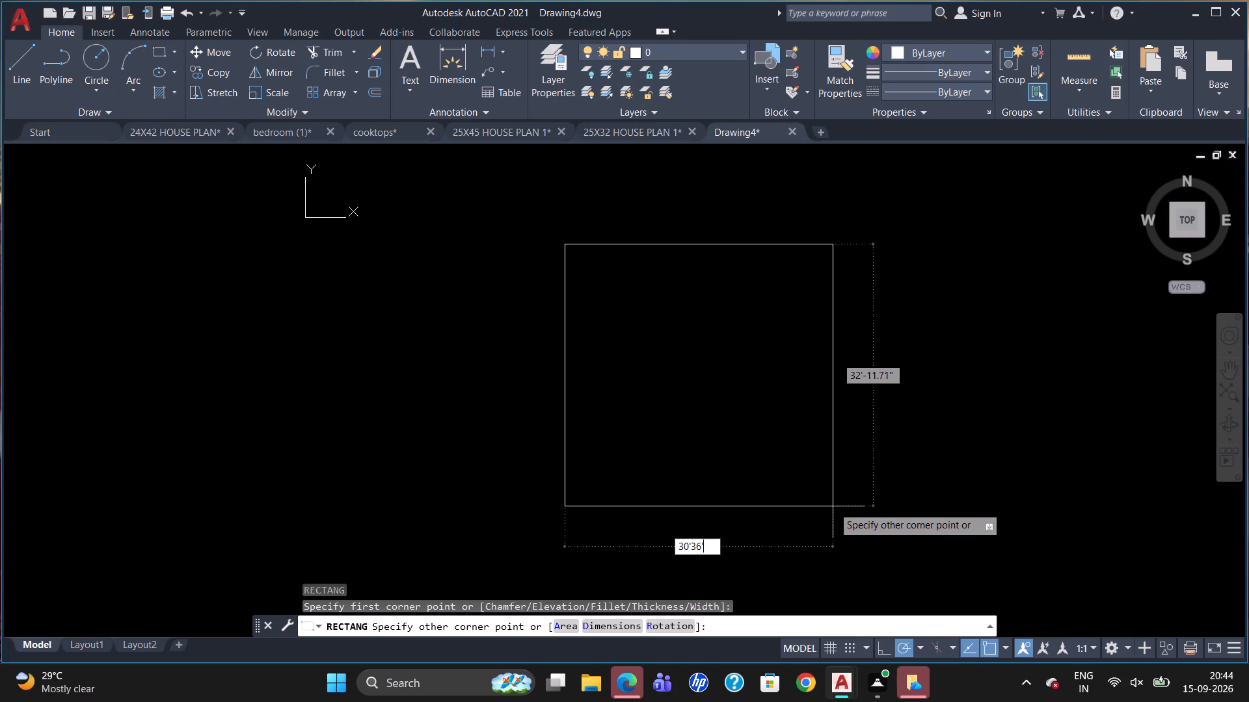
{"action": "key", "text": "Return"}
{"action": "key", "text": "Escape"}
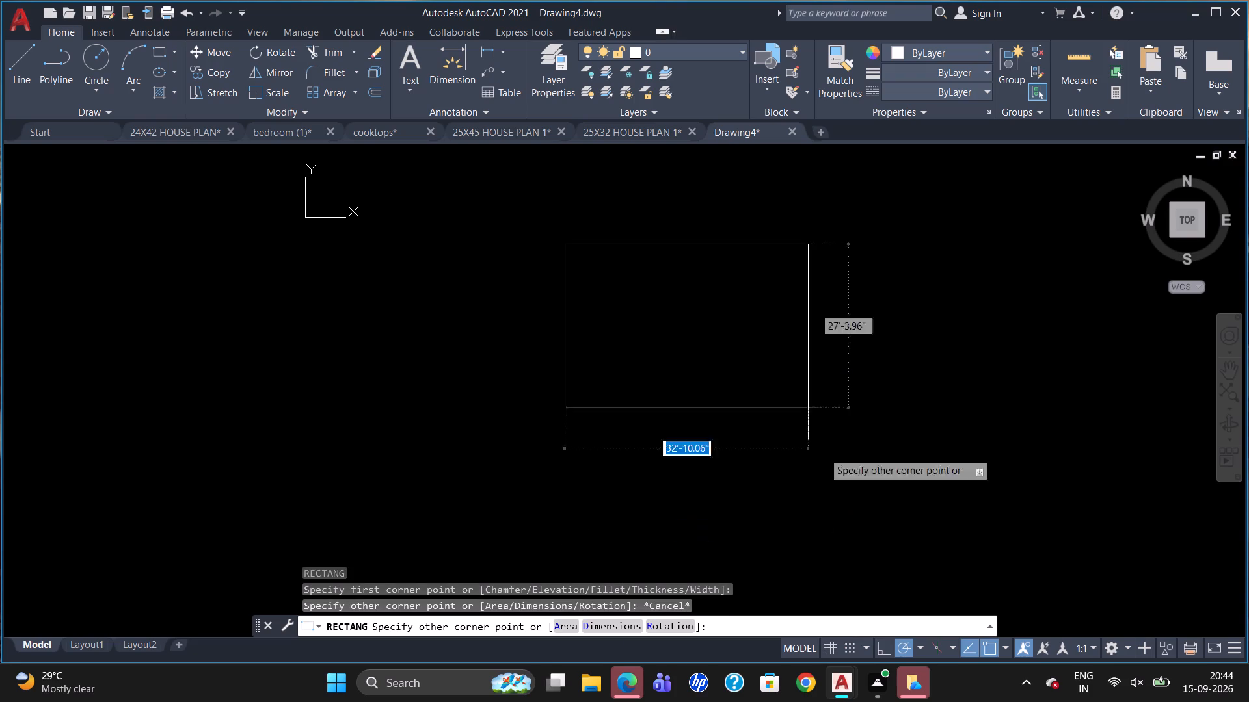
{"action": "type", "text": "30'"}
{"action": "key", "text": "Tab"}
{"action": "type", "text": "36'"}
{"action": "key", "text": "Return"}
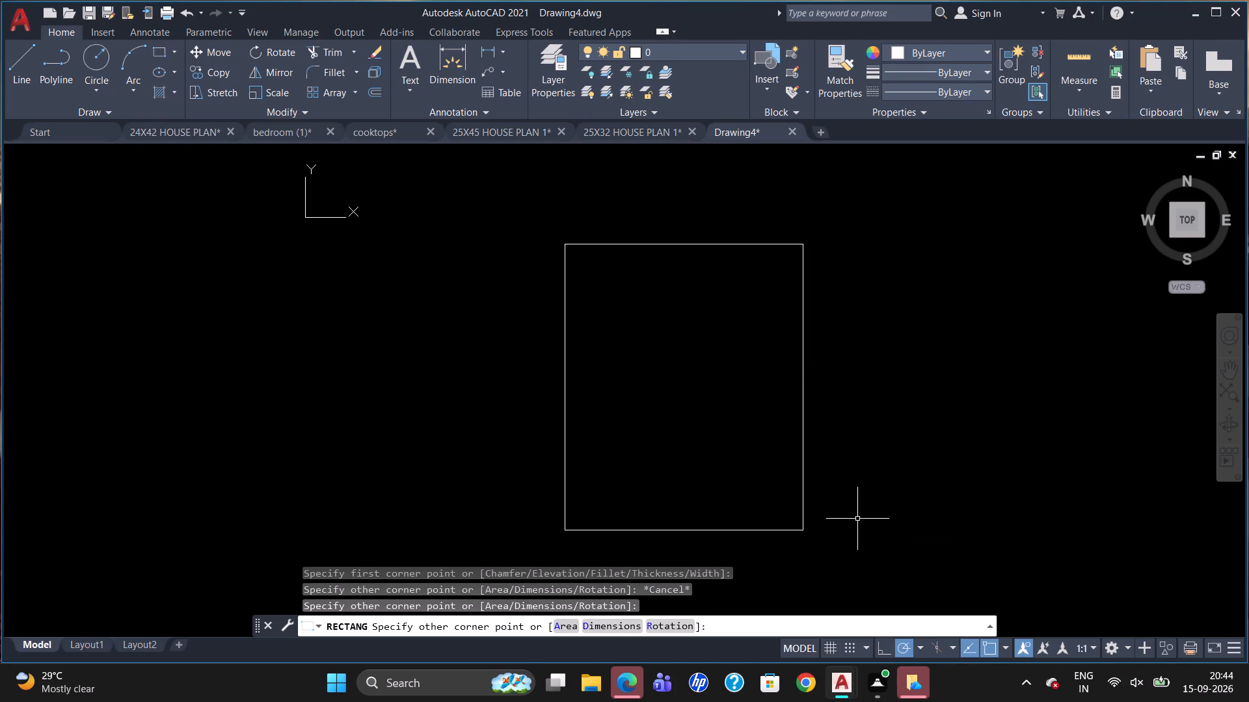
{"action": "key", "text": "Escape"}
Offset the 30' by 36' outline 9" inward to form the outer walls.
{"action": "key", "text": "o"}
{"action": "key", "text": "Return"}
{"action": "key", "text": "9"}
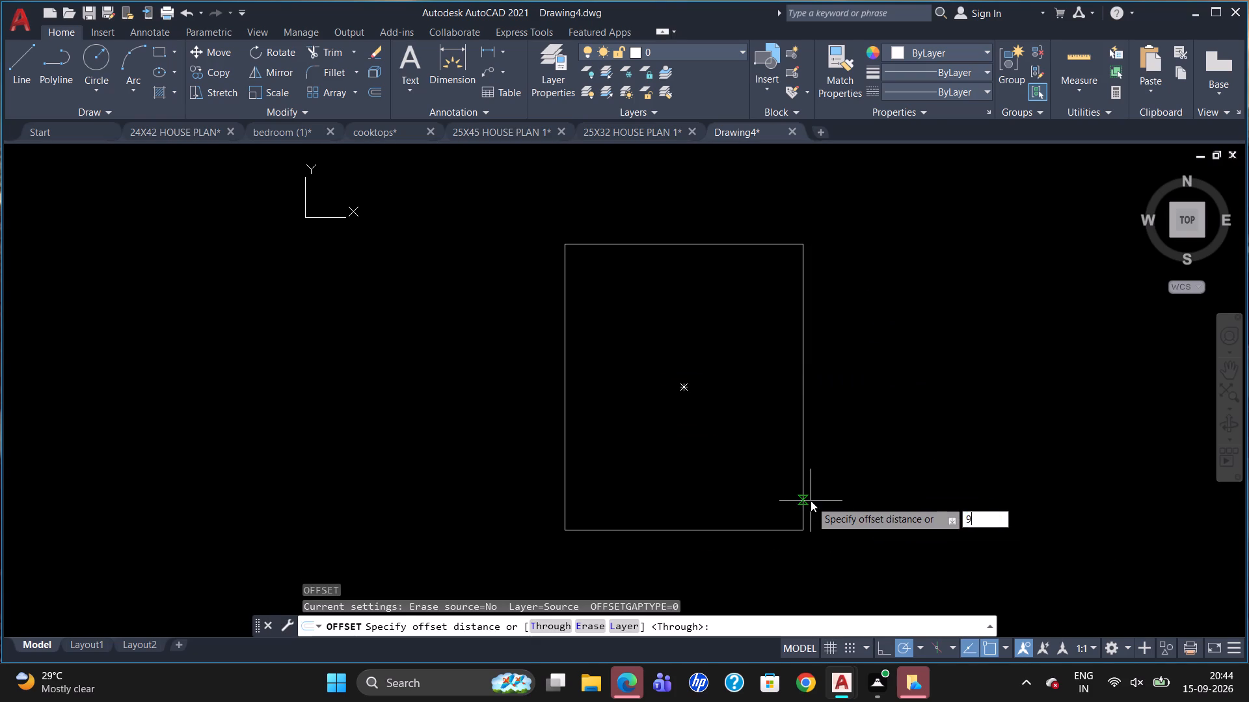
{"action": "key", "text": "Return"}
{"action": "left_click_drag", "start_coordinate": [727, 244], "coordinate": [728, 250]}
{"action": "left_click", "coordinate": [729, 276]}
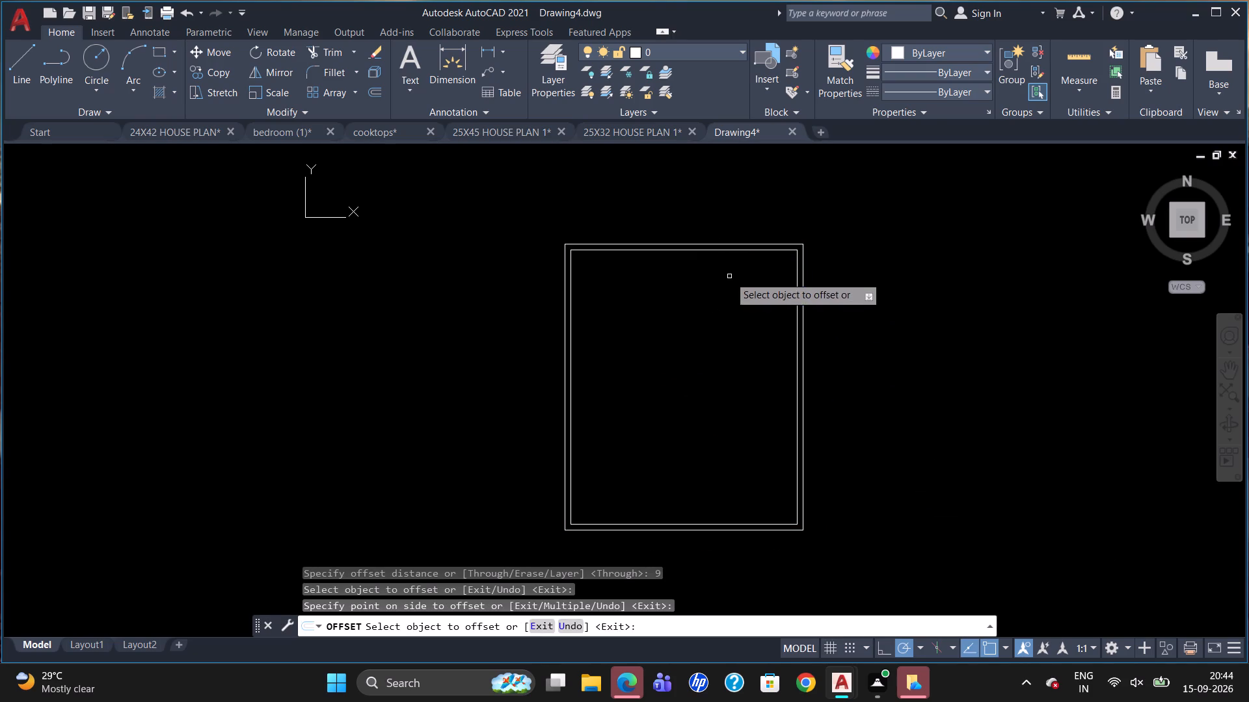
{"action": "key", "text": "Escape"}
Explode the inner and outer wall rectangles into separate lines.
{"action": "left_click", "coordinate": [718, 250]}
{"action": "key", "text": "x"}
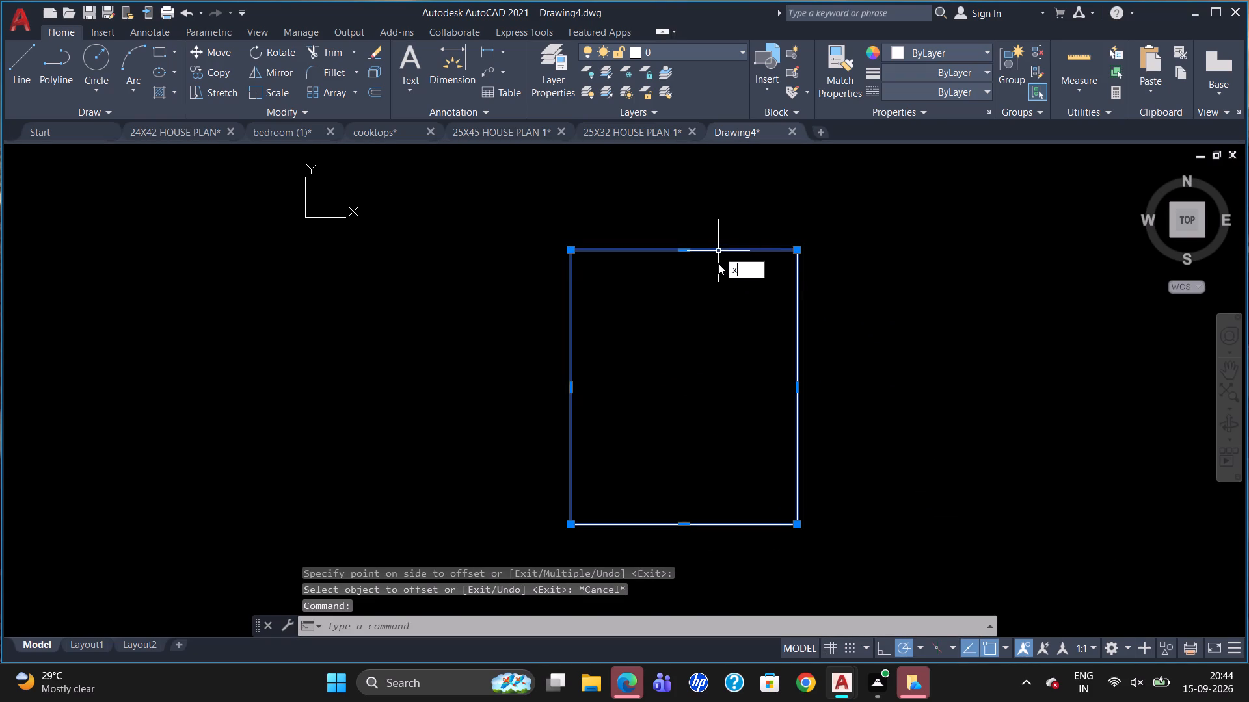
{"action": "key", "text": "Return"}
{"action": "left_click", "coordinate": [728, 245]}
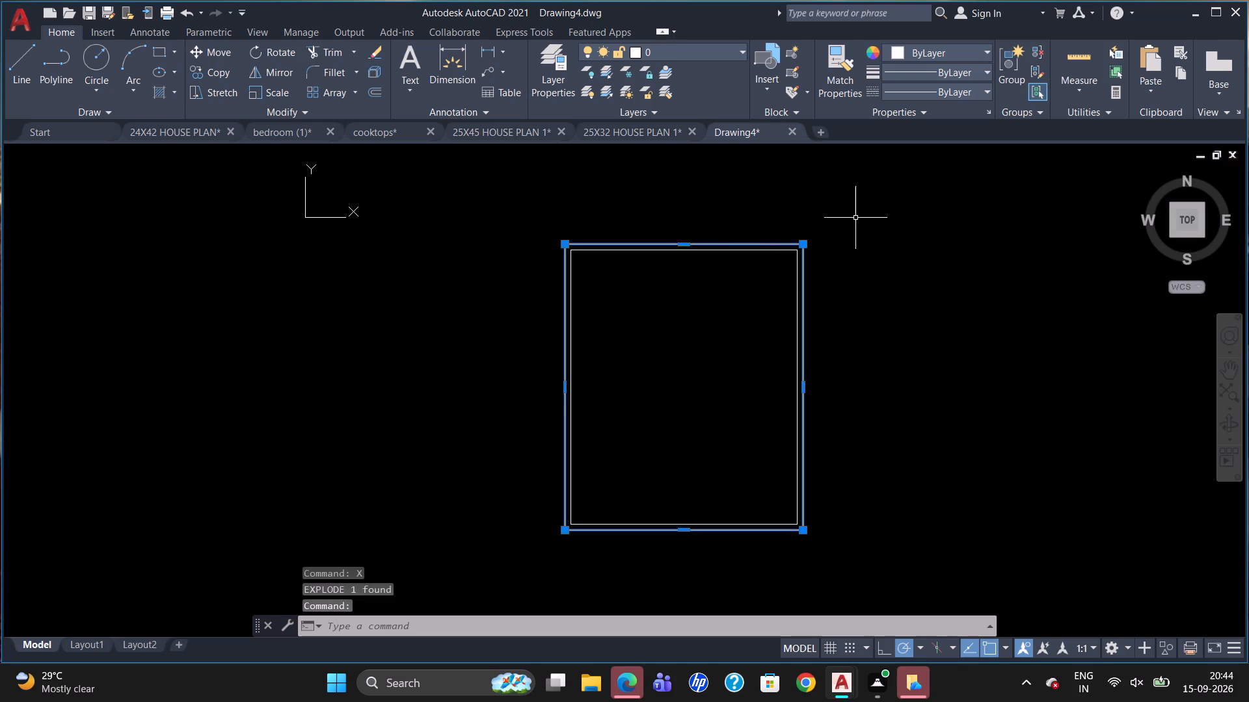
{"action": "key", "text": "x"}
{"action": "key", "text": "Return"}
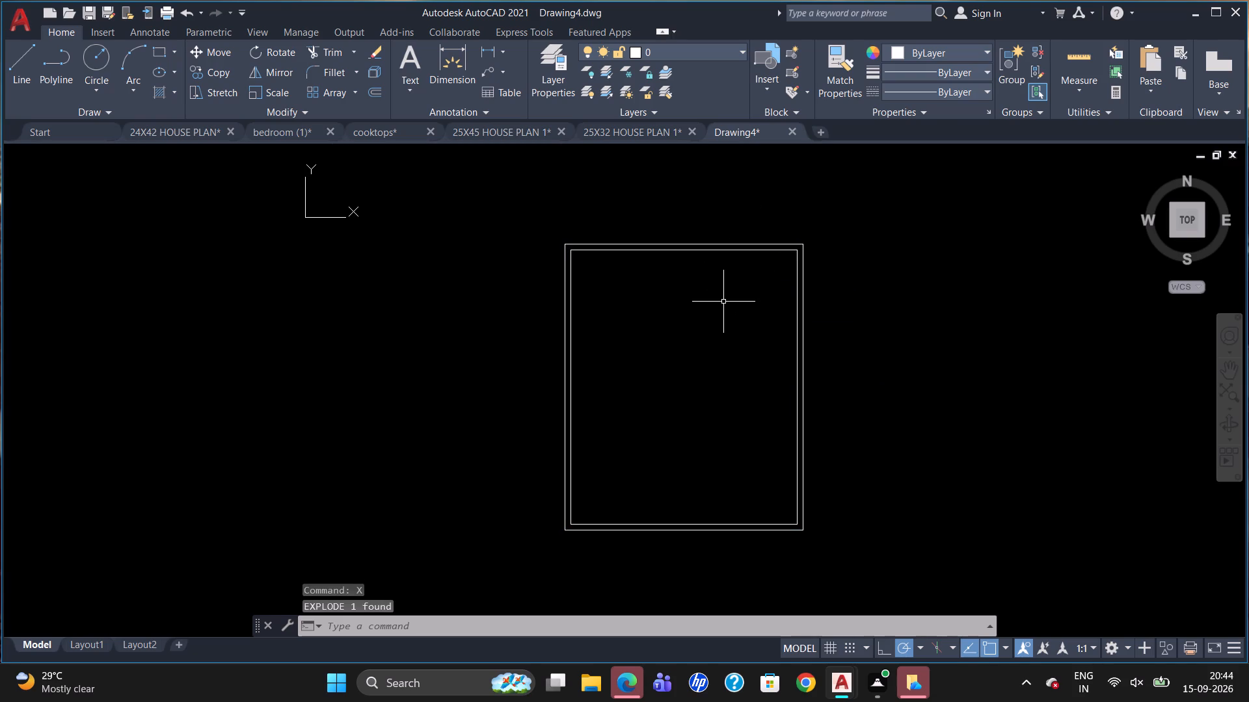
Offset the left inner wall line 10' inward, and offset the new line 4" to the right for the first vertical partition.
{"action": "key", "text": "o"}
{"action": "key", "text": "Return"}
{"action": "type", "text": "10'"}
{"action": "key", "text": "Return"}
{"action": "left_click", "coordinate": [572, 344]}
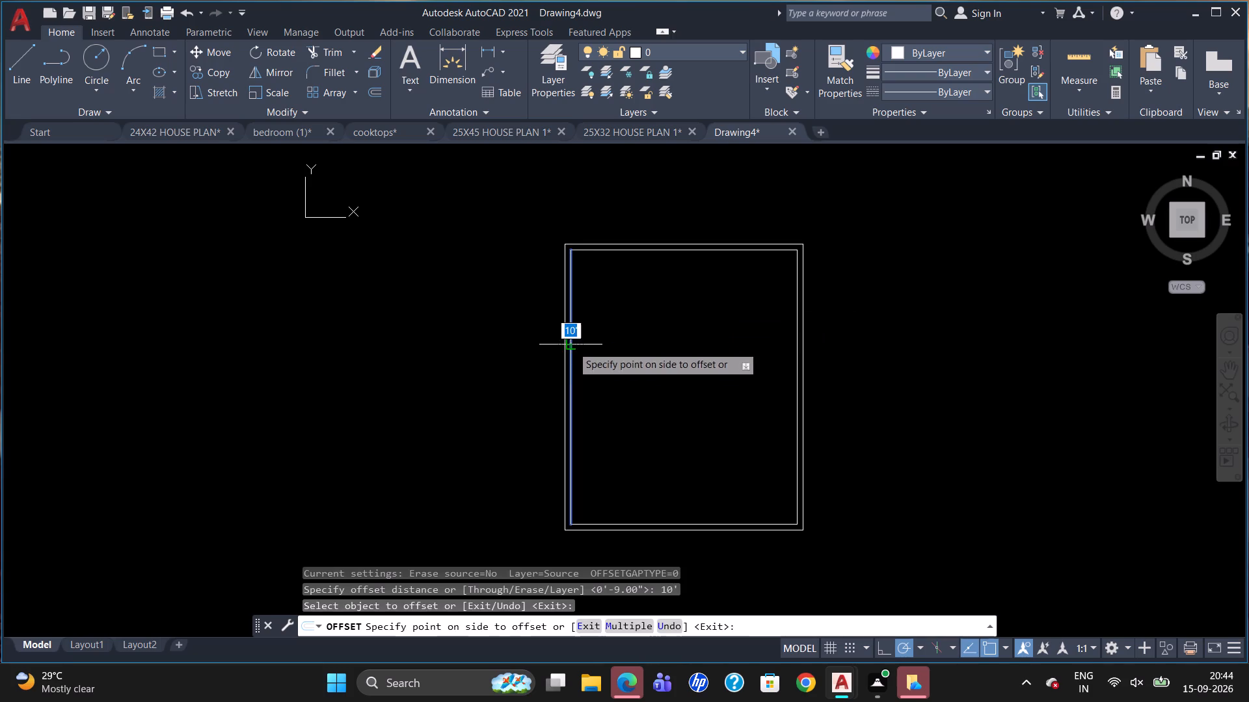
{"action": "left_click", "coordinate": [602, 365]}
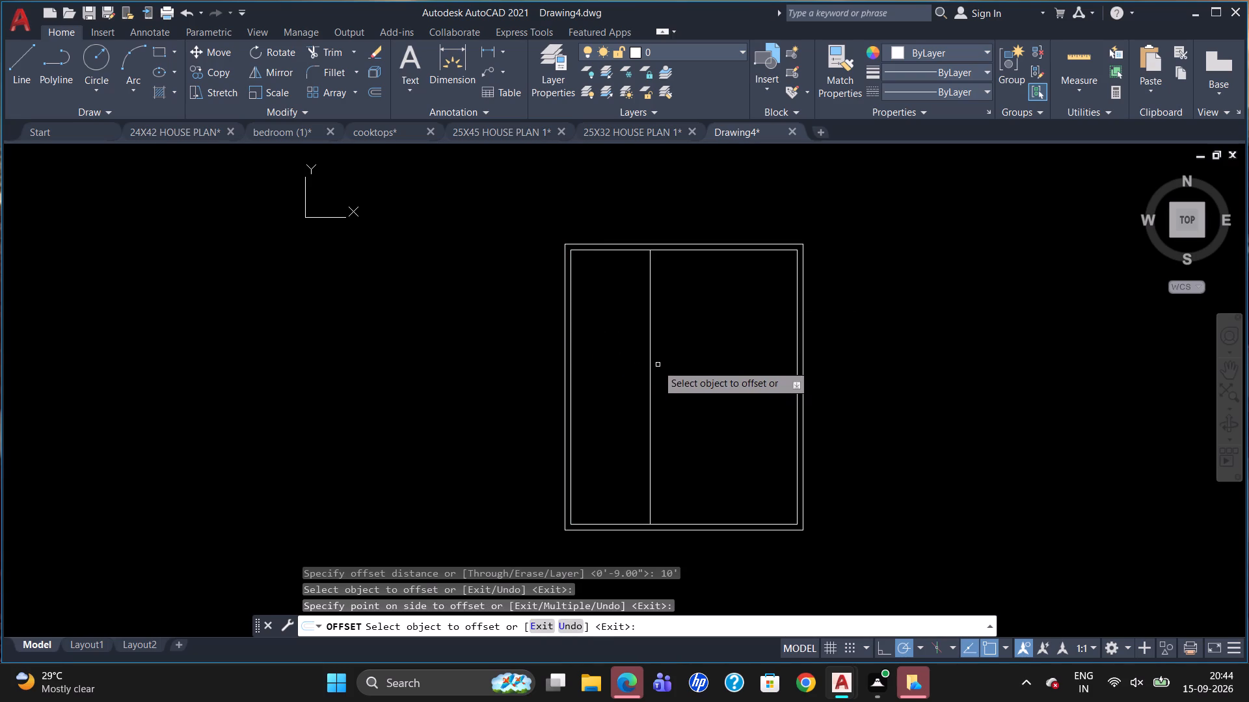
{"action": "left_click", "coordinate": [650, 366]}
{"action": "key", "text": "4"}
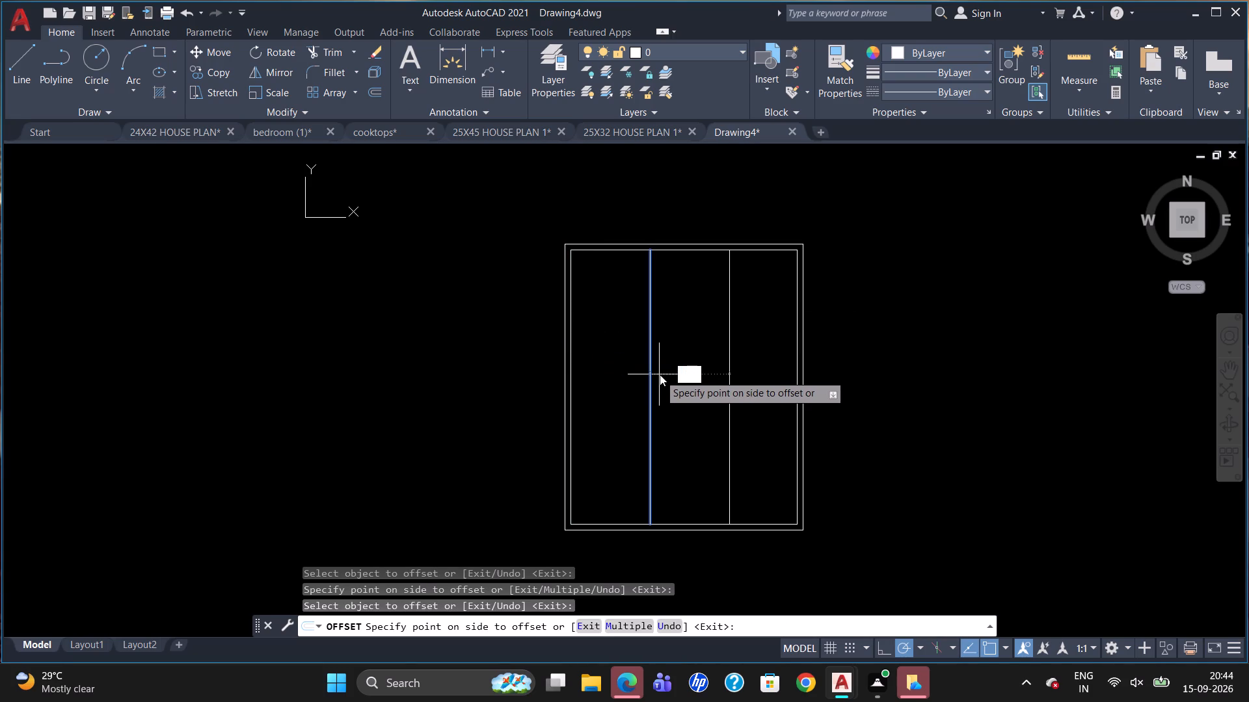
{"action": "key", "text": "Return"}
Offset the first partition's right line 3'8" to the right, and offset the result 4" for the second vertical partition.
{"action": "scroll", "coordinate": [664, 353], "scroll_direction": "up", "scroll_amount": 1}
{"action": "left_click", "coordinate": [646, 362]}
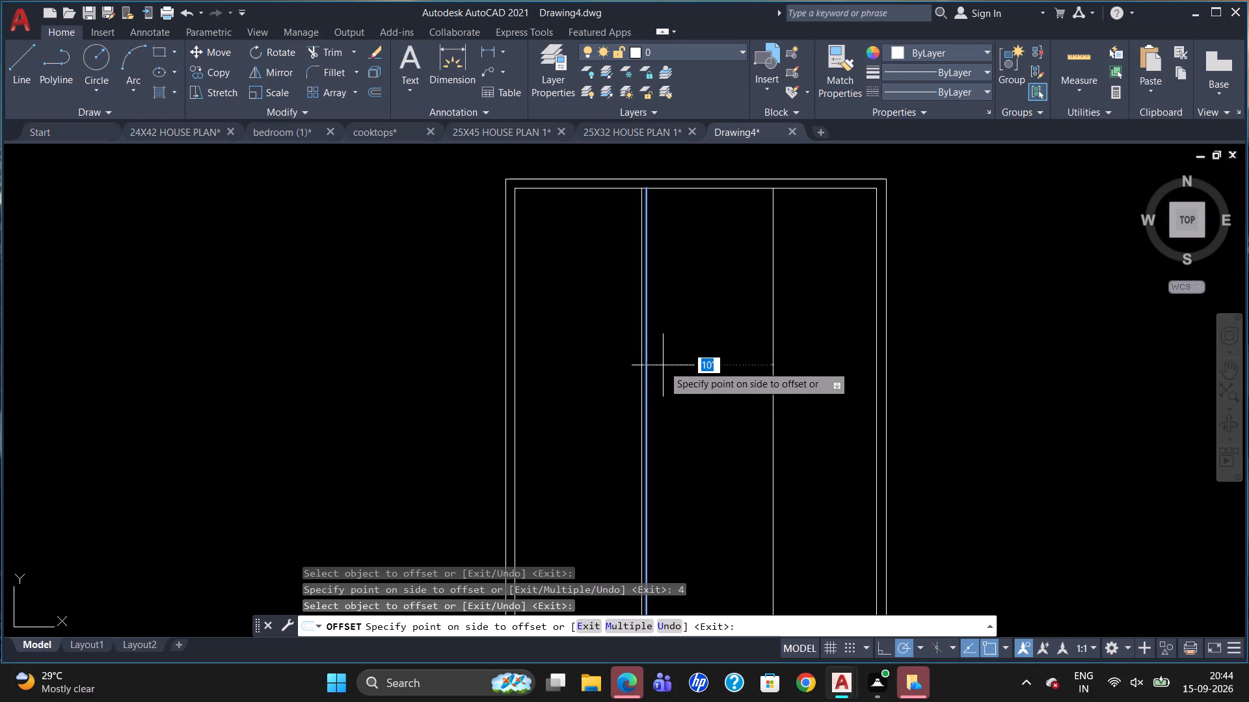
{"action": "type", "text": "3'8\""}
{"action": "key", "text": "Return"}
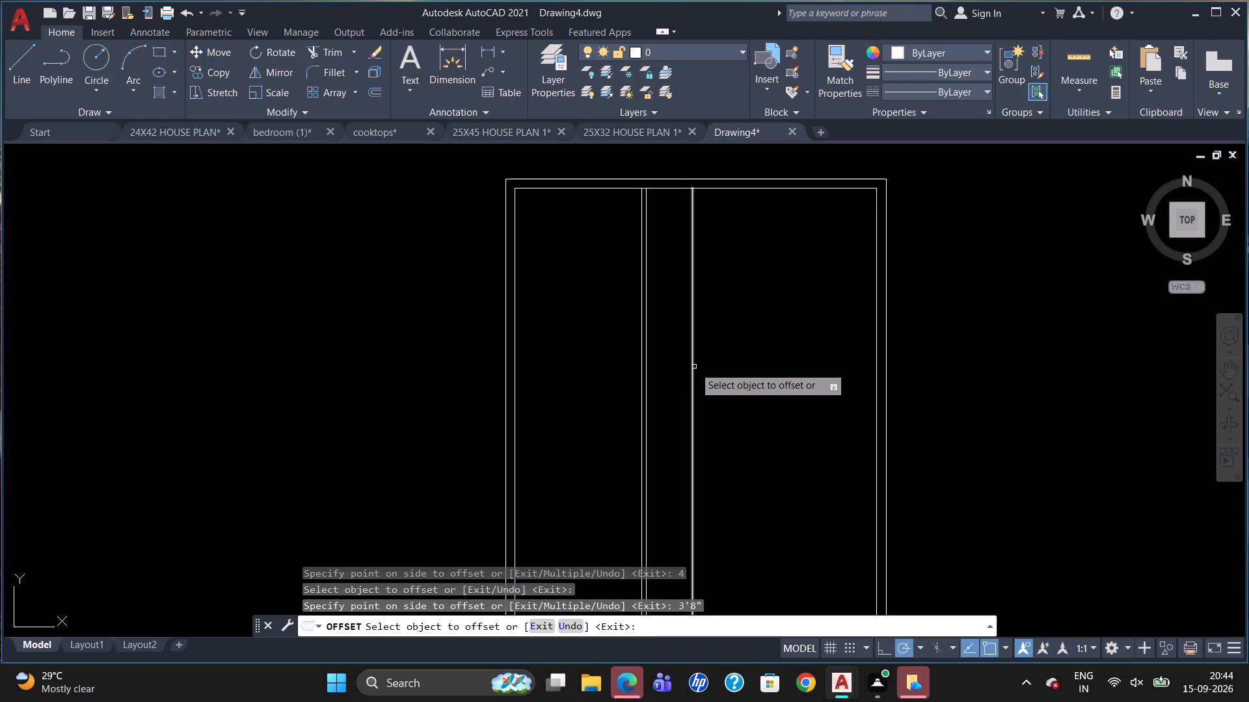
{"action": "left_click", "coordinate": [695, 367]}
{"action": "key", "text": "5"}
{"action": "key", "text": "BackSpace"}
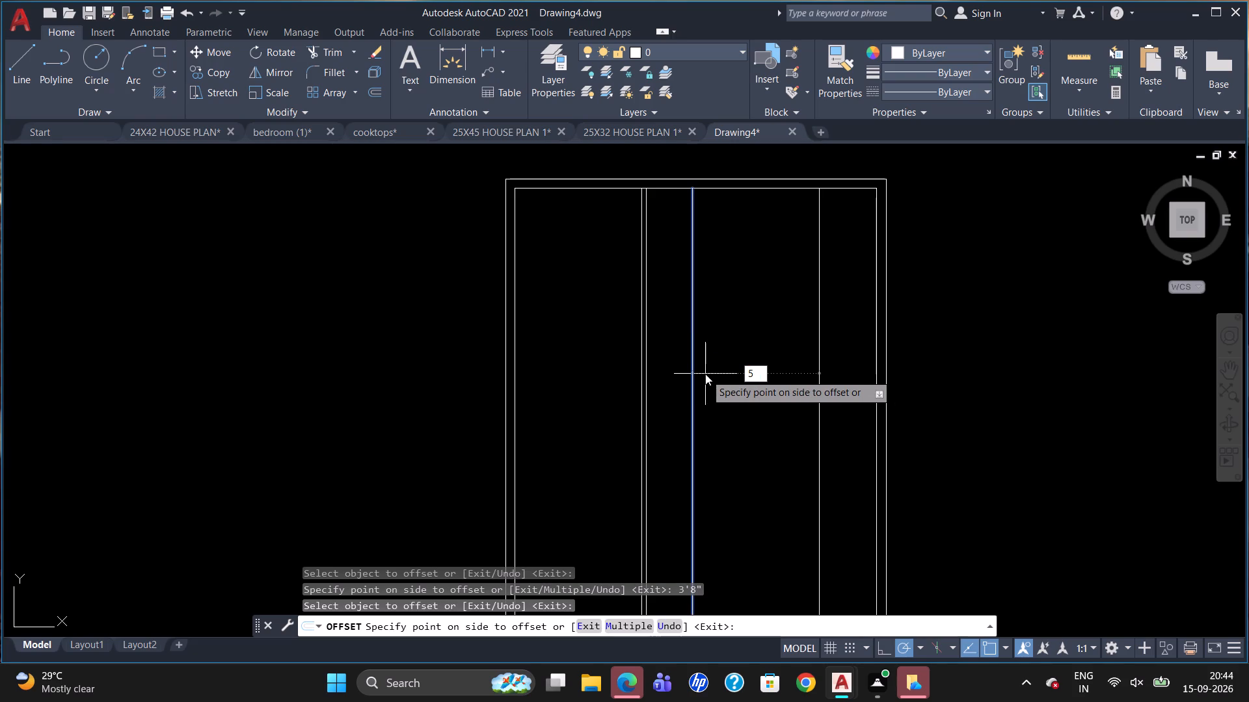
{"action": "key", "text": "4"}
{"action": "key", "text": "Return"}
Offset the second partition's right line 4' to the right, and offset the result 4" for the third vertical partition.
{"action": "left_click", "coordinate": [697, 361]}
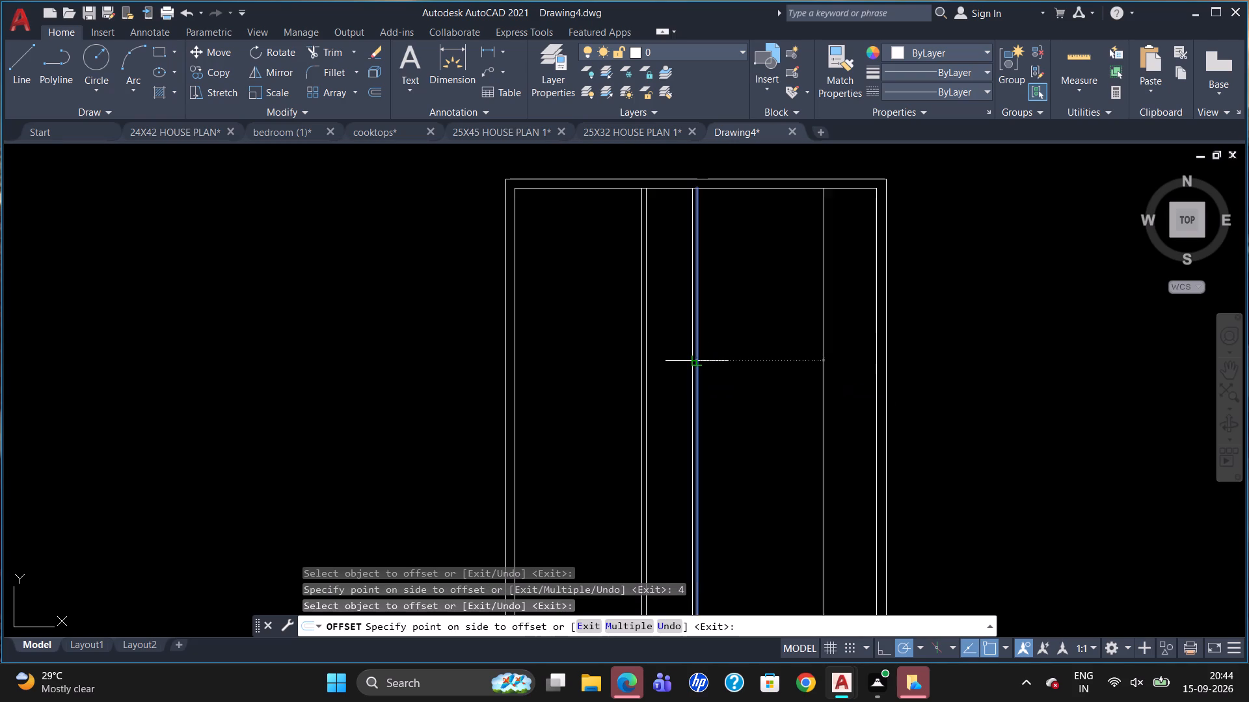
{"action": "type", "text": "4'"}
{"action": "key", "text": "Return"}
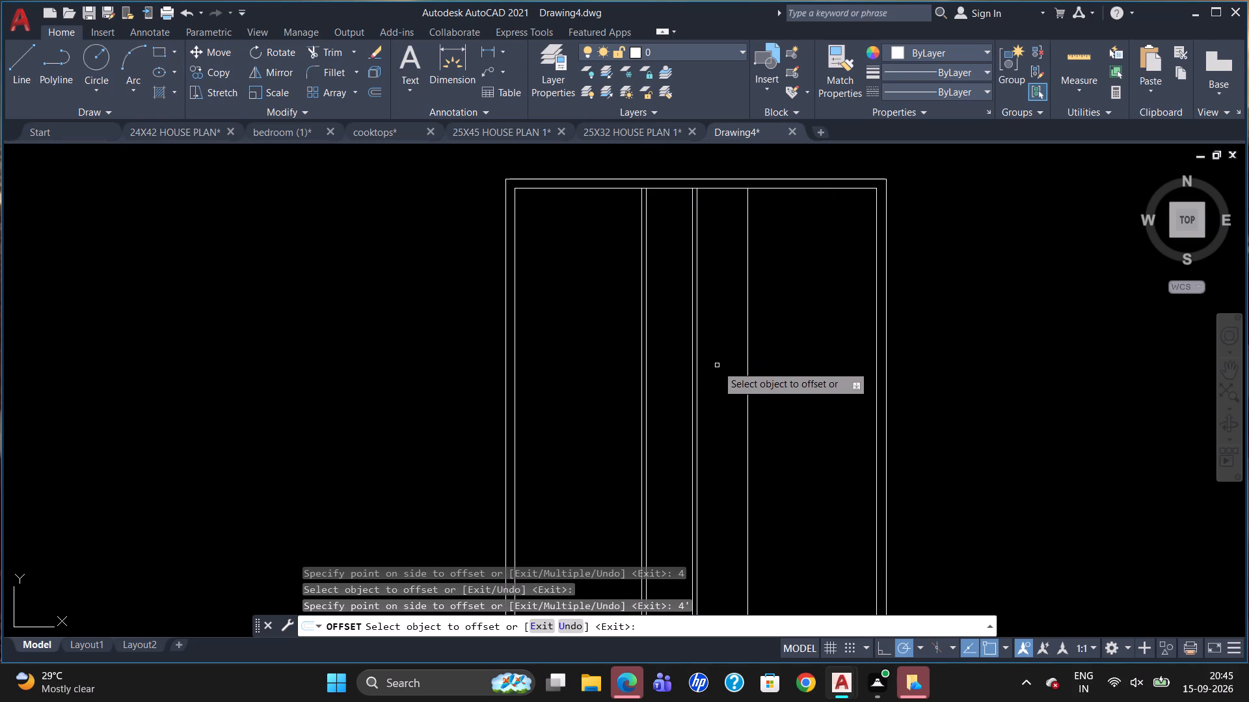
{"action": "left_click", "coordinate": [751, 372]}
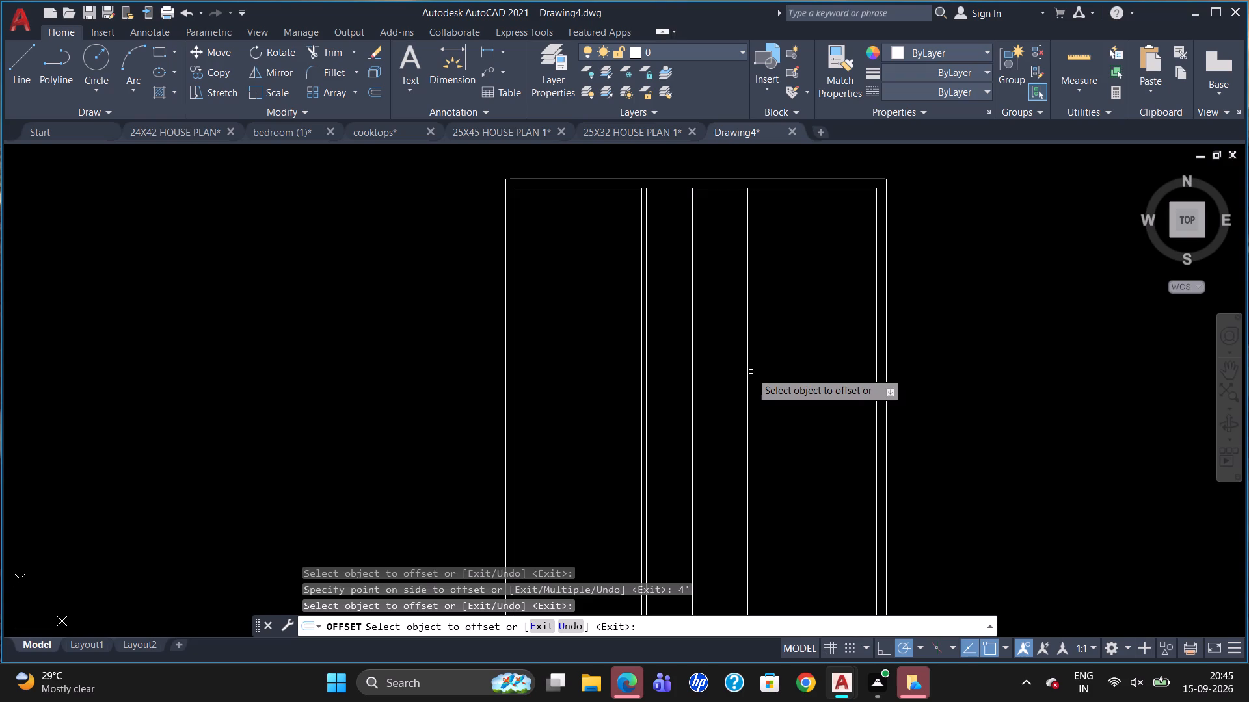
{"action": "left_click", "coordinate": [747, 372]}
{"action": "key", "text": "4"}
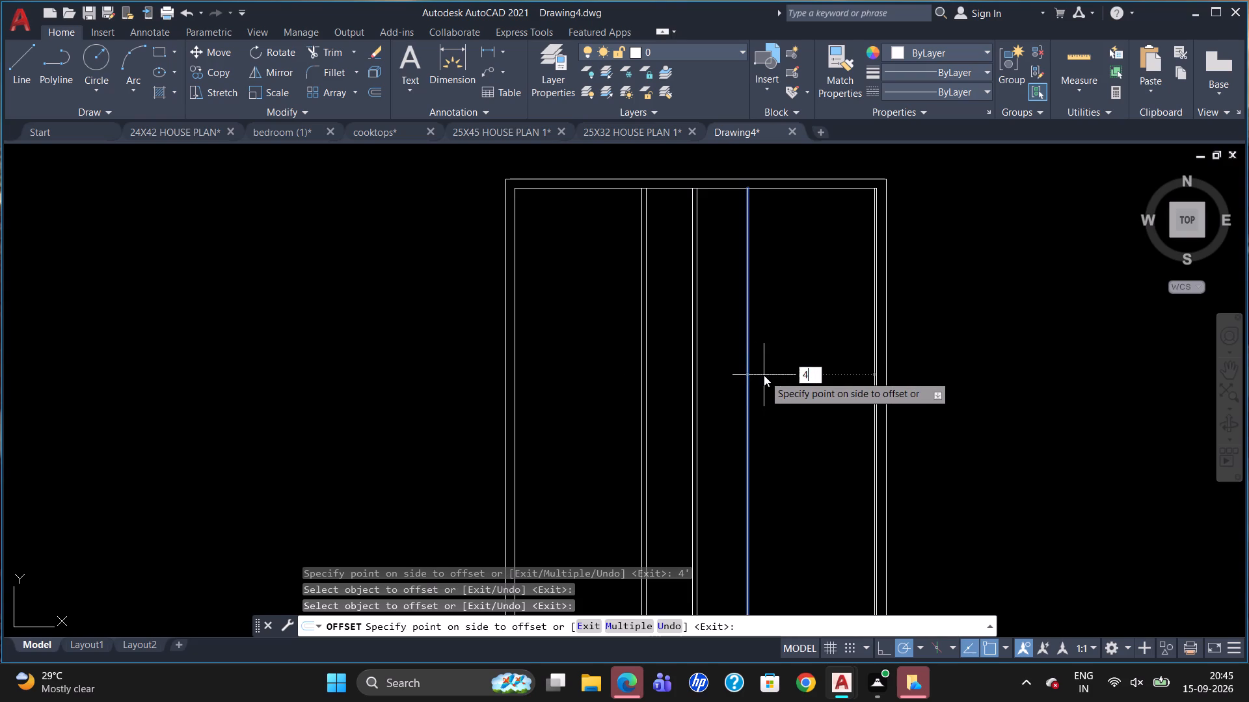
{"action": "key", "text": "Return"}
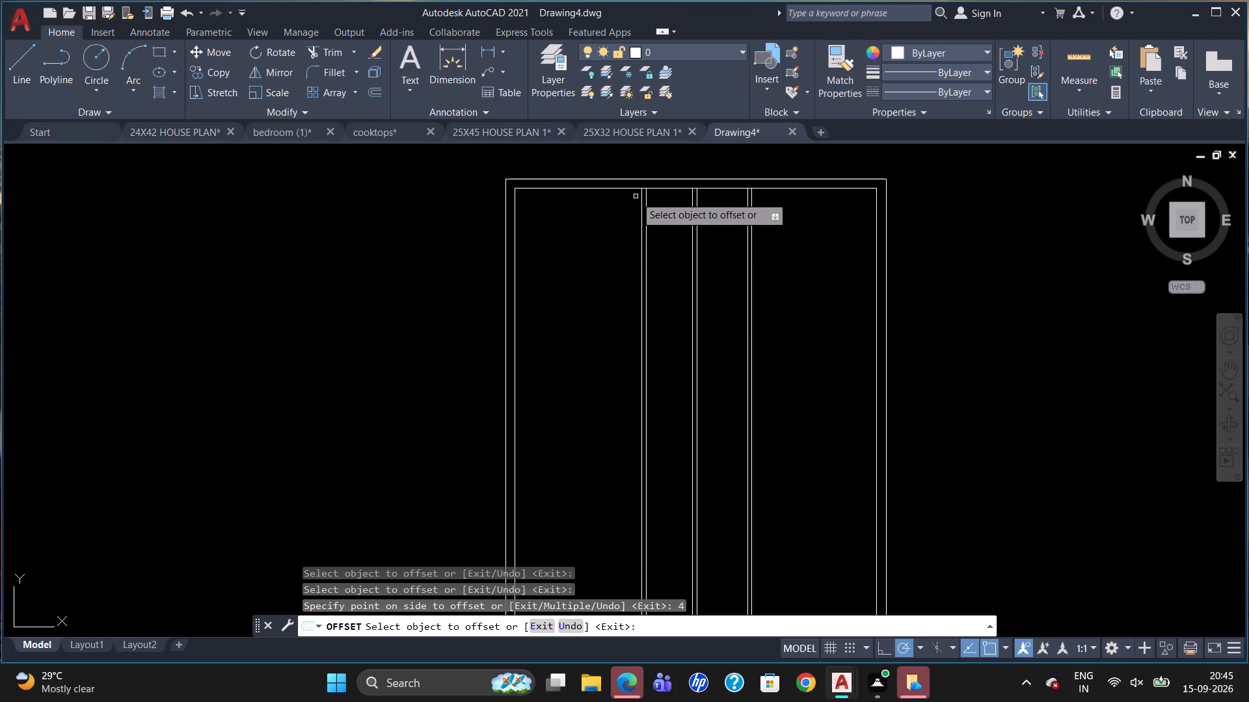
Trim the inner top wall line where it crosses the first and third vertical partitions.
{"action": "key", "text": "Escape"}
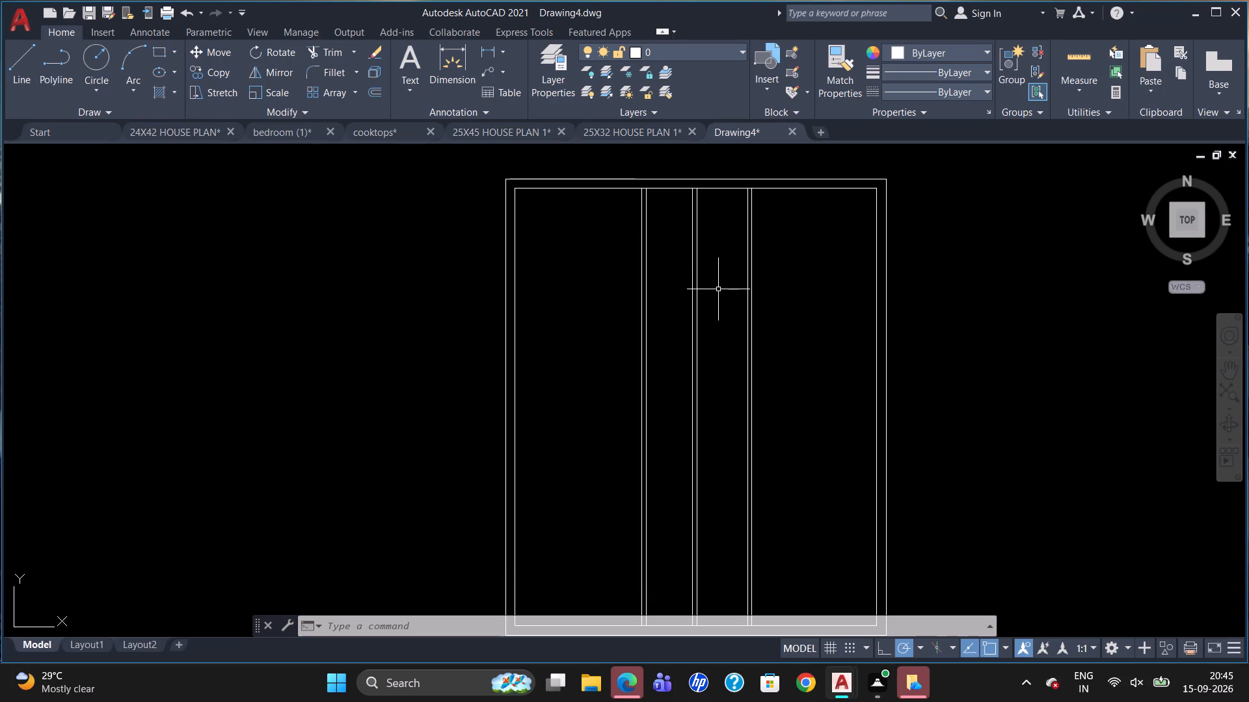
{"action": "type", "text": "tr"}
{"action": "key", "text": "Return"}
{"action": "key", "text": "Return"}
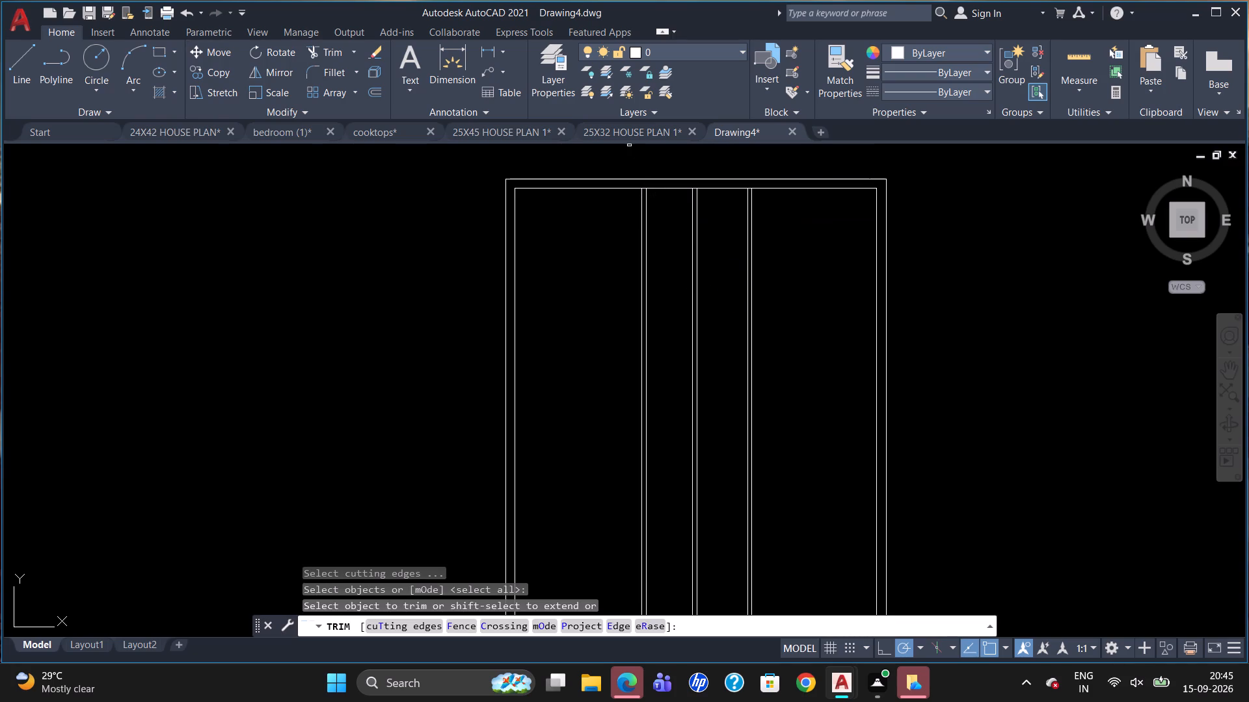
{"action": "scroll", "coordinate": [630, 150], "scroll_direction": "up", "scroll_amount": 2}
{"action": "left_click", "coordinate": [662, 238]}
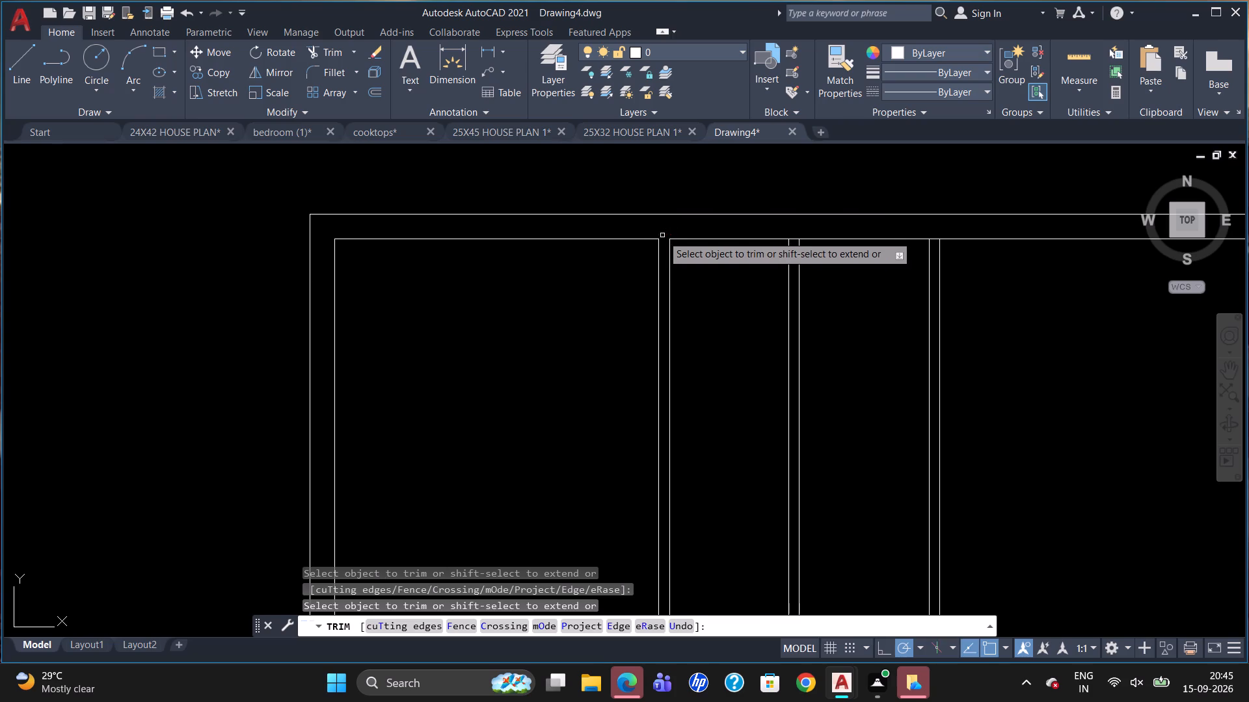
{"action": "scroll", "coordinate": [649, 204], "scroll_direction": "down", "scroll_amount": 2}
{"action": "scroll", "coordinate": [716, 209], "scroll_direction": "up", "scroll_amount": 2}
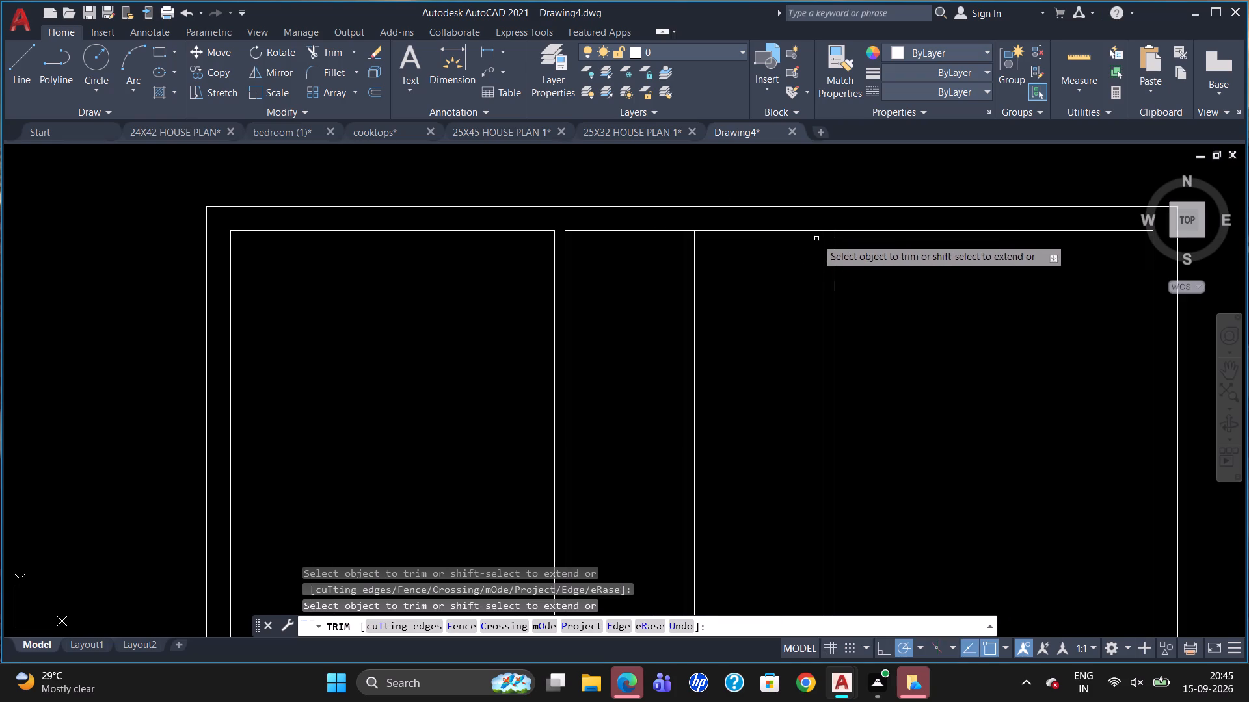
{"action": "left_click", "coordinate": [832, 230]}
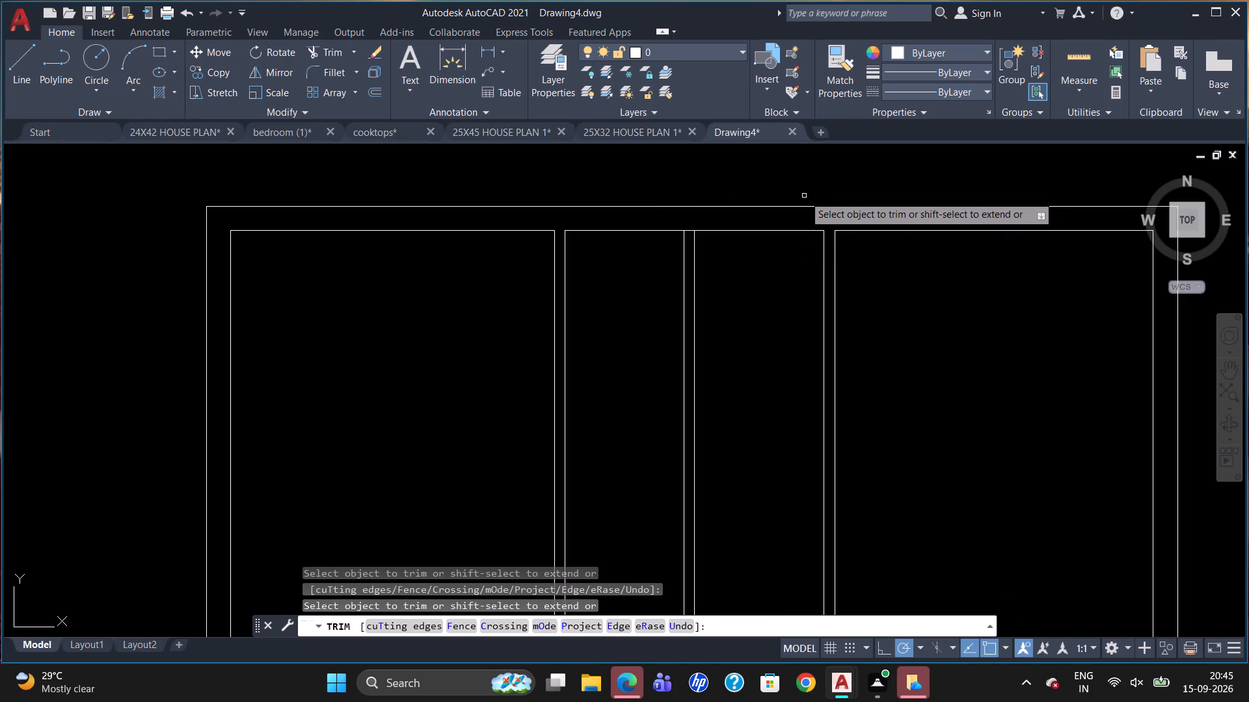
{"action": "key", "text": "Escape"}
Offset the left bay's inner top wall line 14' down, and offset the result 4" down for a horizontal partition.
{"action": "scroll", "coordinate": [800, 193], "scroll_direction": "down", "scroll_amount": 1}
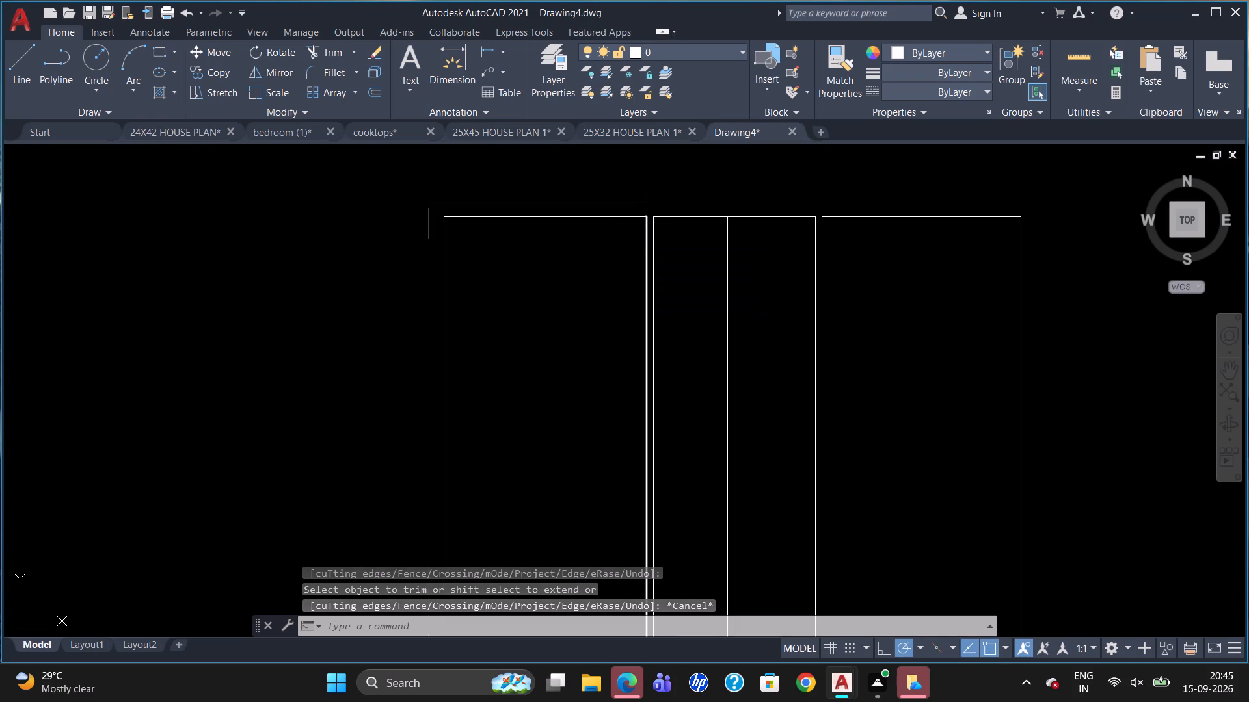
{"action": "scroll", "coordinate": [565, 210], "scroll_direction": "down", "scroll_amount": 1}
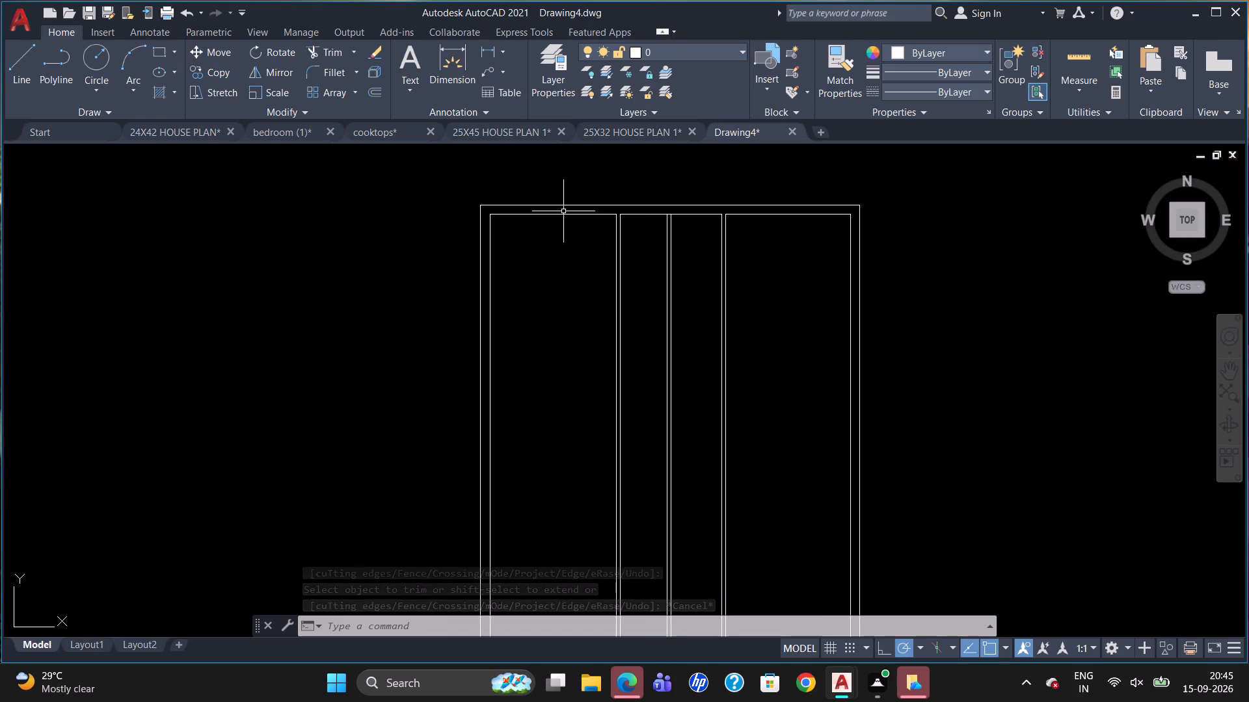
{"action": "key", "text": "o"}
{"action": "key", "text": "Return"}
{"action": "type", "text": "14'"}
{"action": "key", "text": "Return"}
{"action": "left_click", "coordinate": [568, 214]}
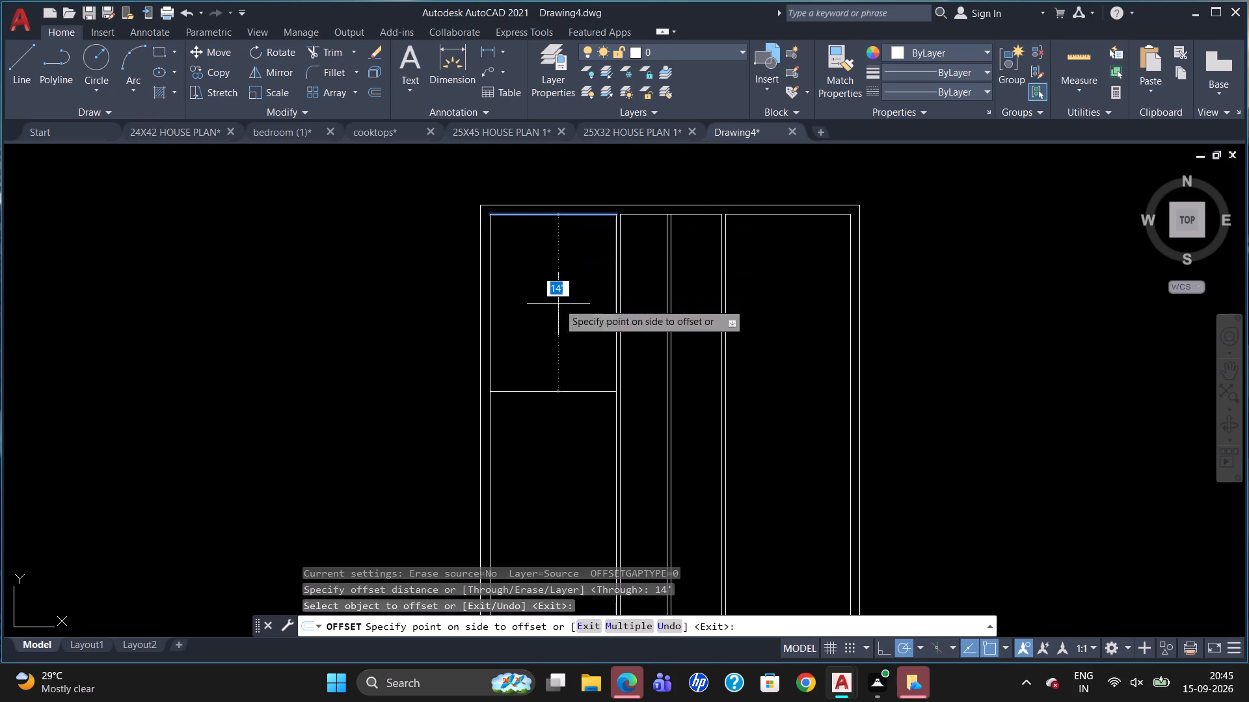
{"action": "left_click", "coordinate": [559, 304]}
{"action": "left_click", "coordinate": [554, 394]}
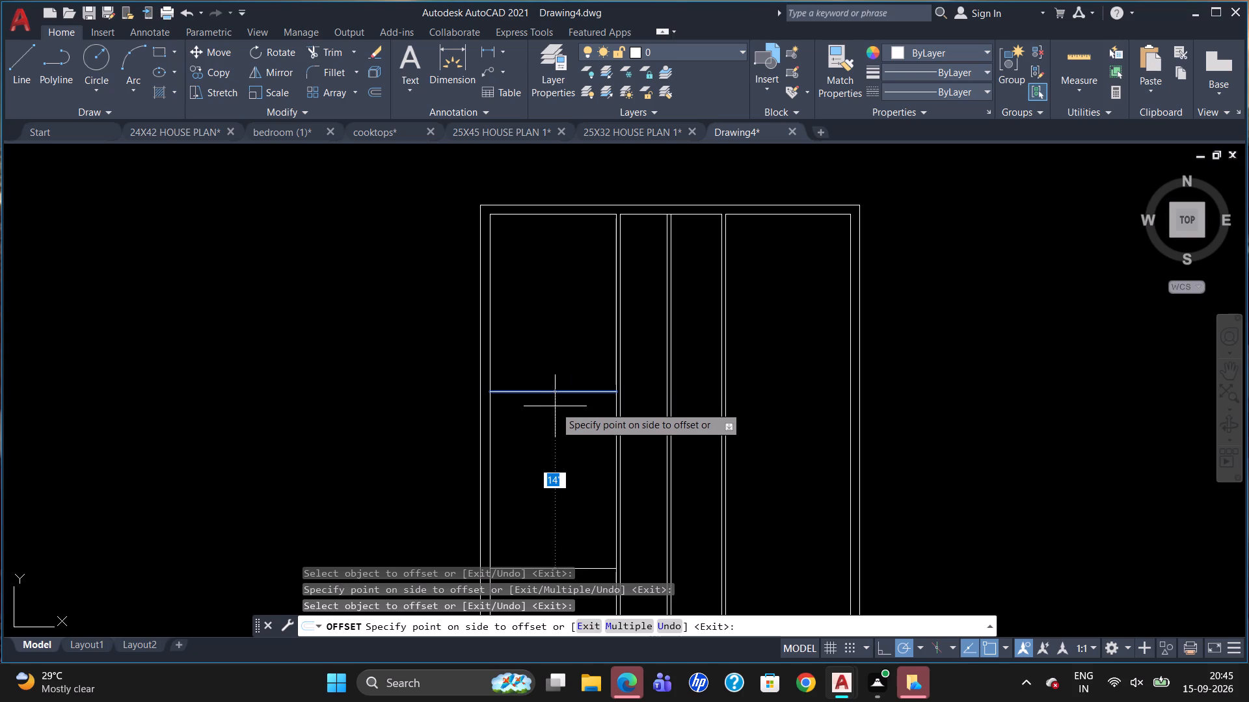
{"action": "key", "text": "4"}
{"action": "key", "text": "Return"}
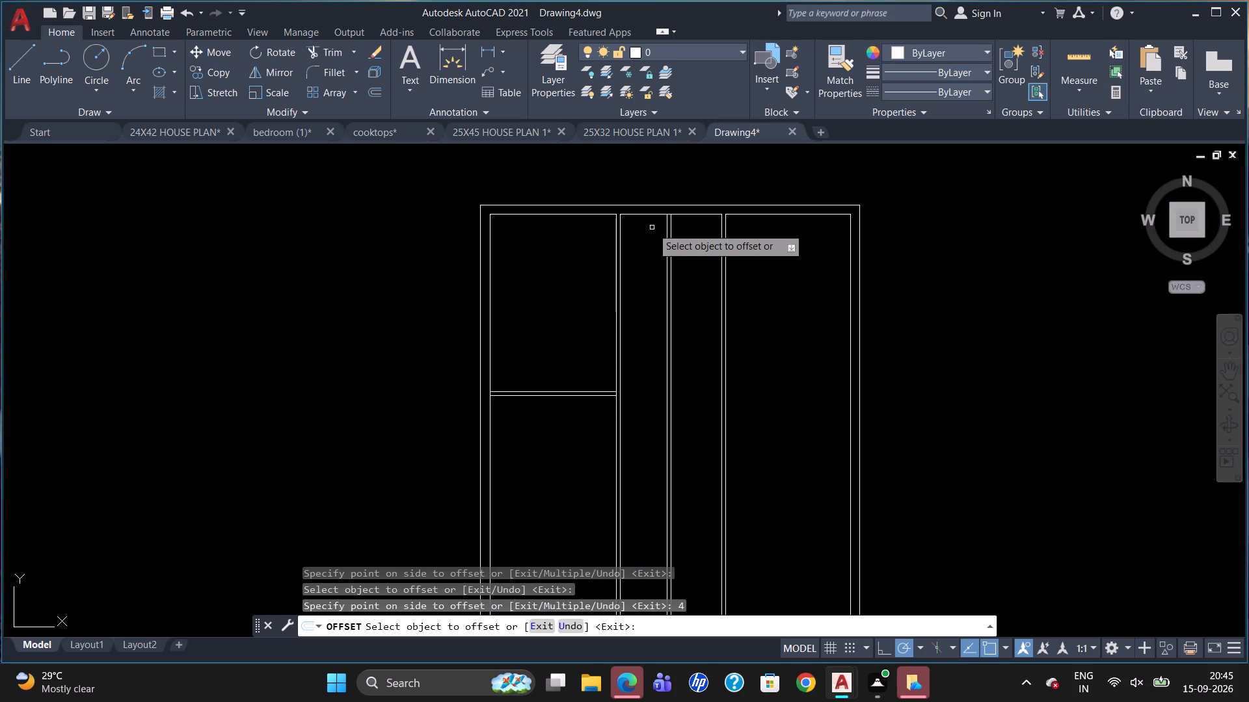
Offset the inner top wall line between the first and third partitions 4" up into the outer wall.
{"action": "scroll", "coordinate": [648, 206], "scroll_direction": "up", "scroll_amount": 3}
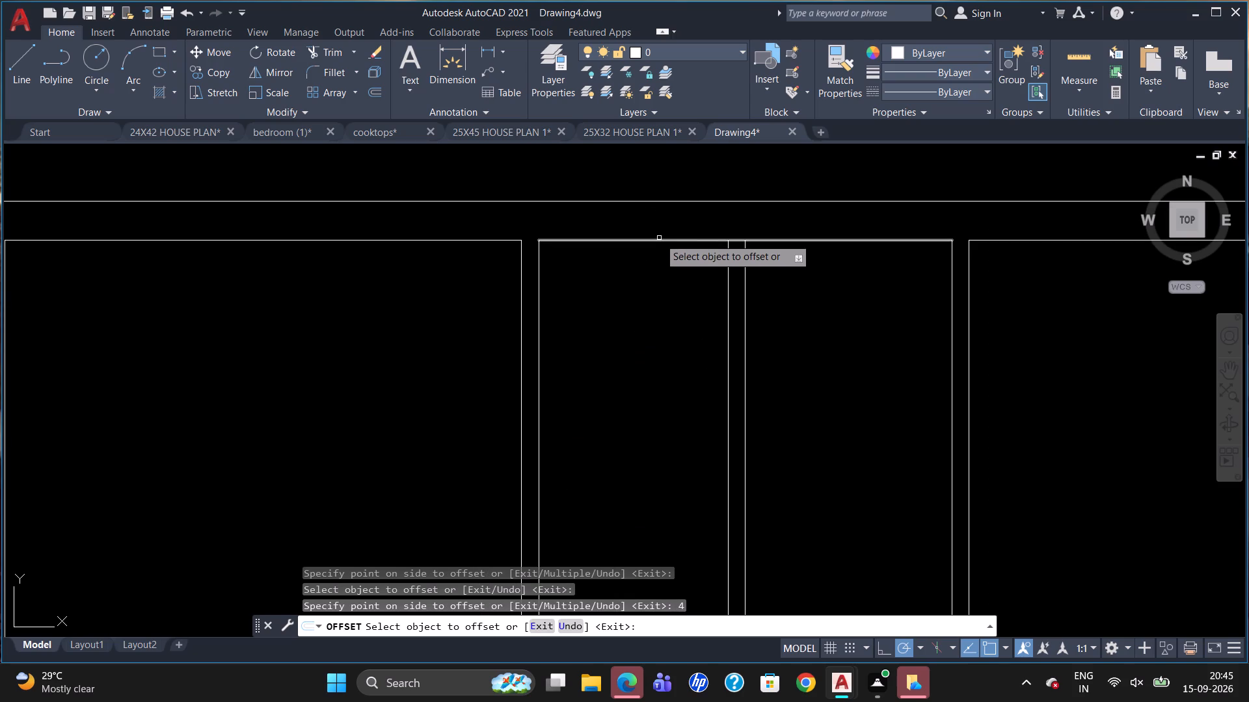
{"action": "left_click", "coordinate": [659, 238]}
{"action": "key", "text": "4"}
{"action": "key", "text": "Return"}
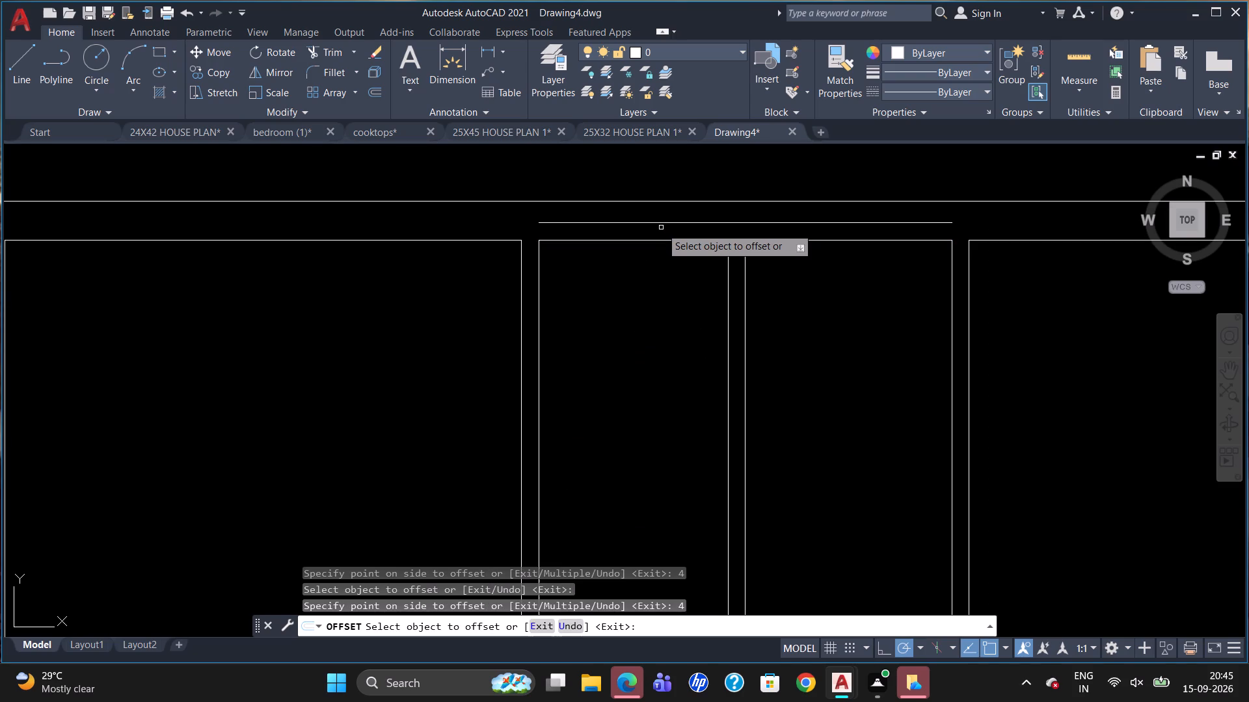
{"action": "key", "text": "Escape"}
Draw 4" vertical lines joining both ends of the raised top line to the first and third partitions.
{"action": "key", "text": "l"}
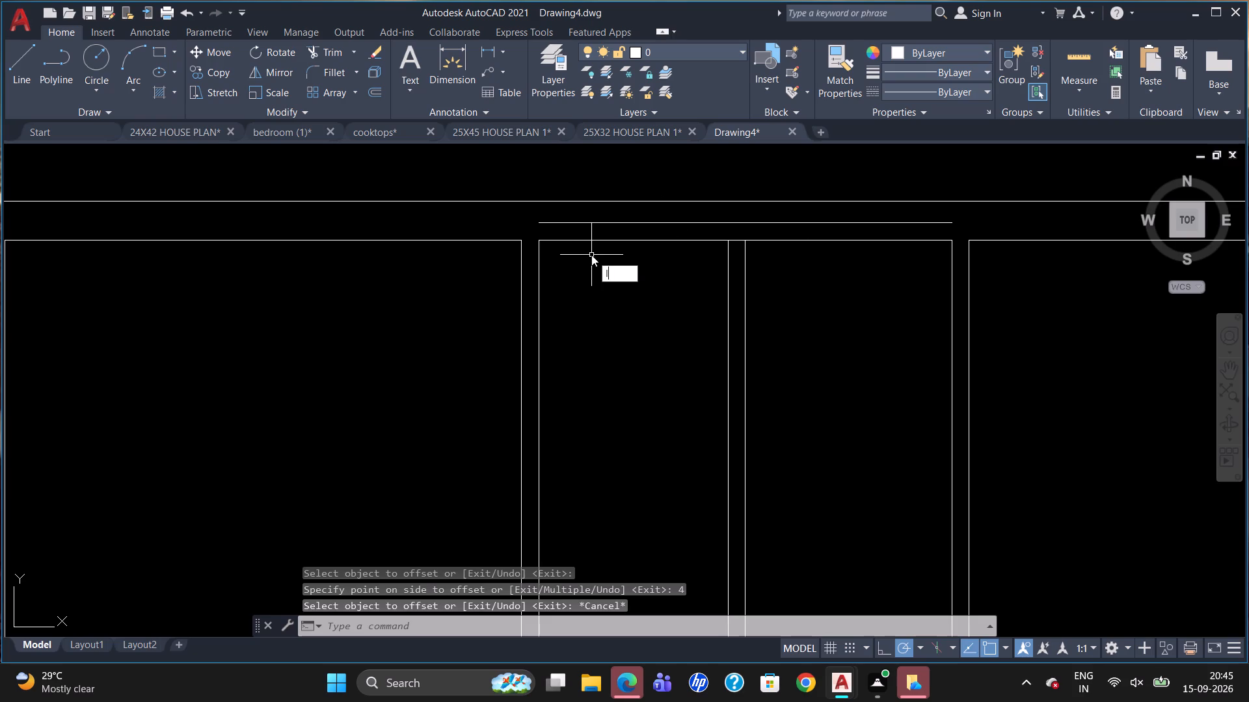
{"action": "key", "text": "Return"}
{"action": "left_click", "coordinate": [537, 240]}
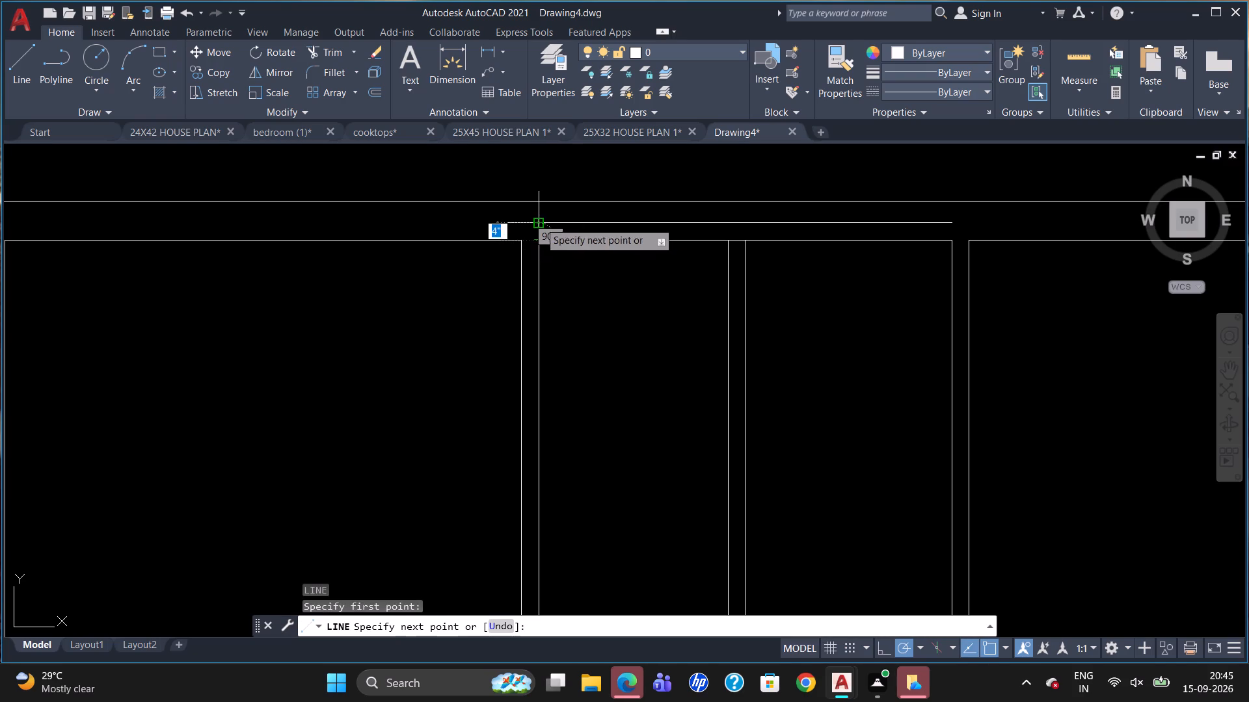
{"action": "left_click", "coordinate": [539, 222]}
{"action": "key", "text": "Escape"}
{"action": "key", "text": "l"}
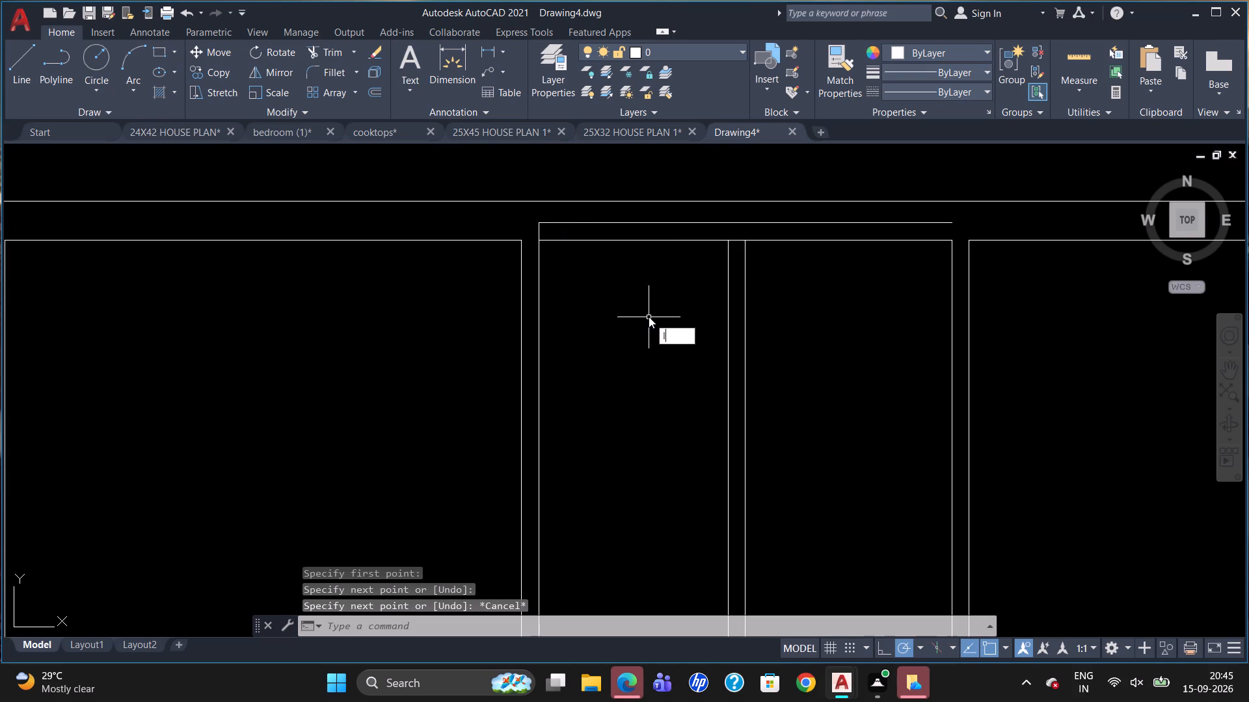
{"action": "key", "text": "Return"}
{"action": "left_click", "coordinate": [952, 246]}
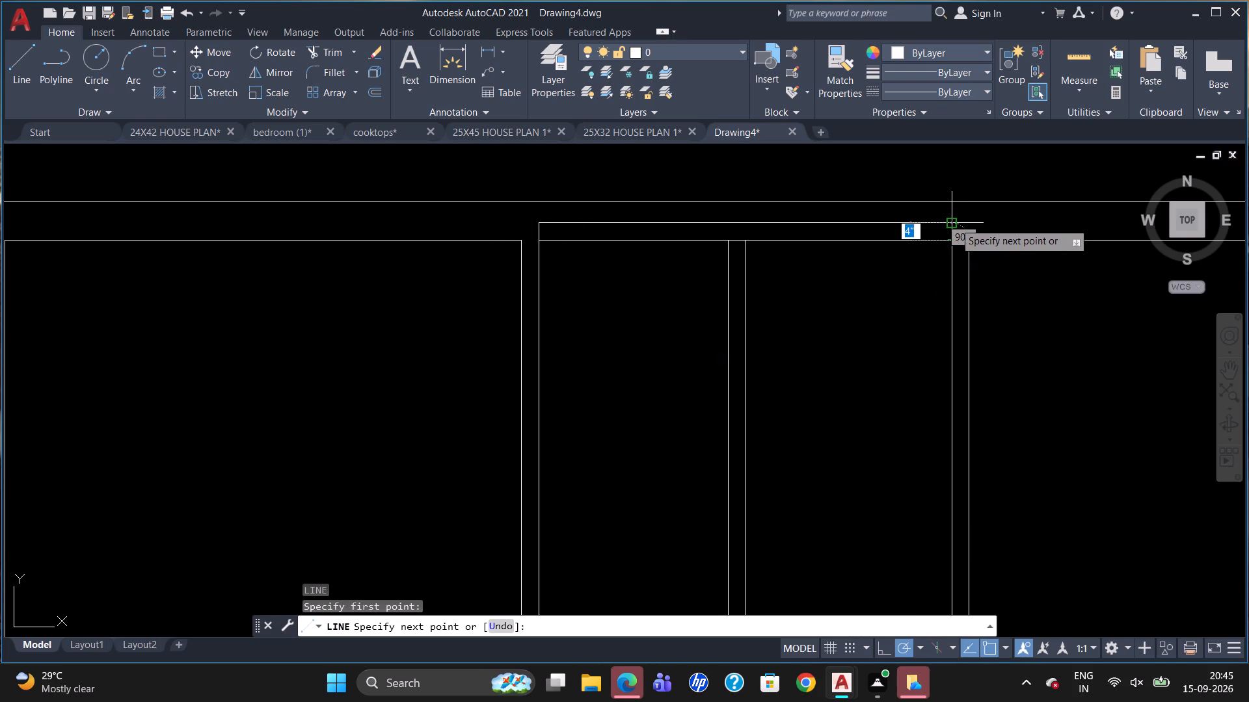
{"action": "left_click", "coordinate": [955, 221]}
{"action": "key", "text": "Escape"}
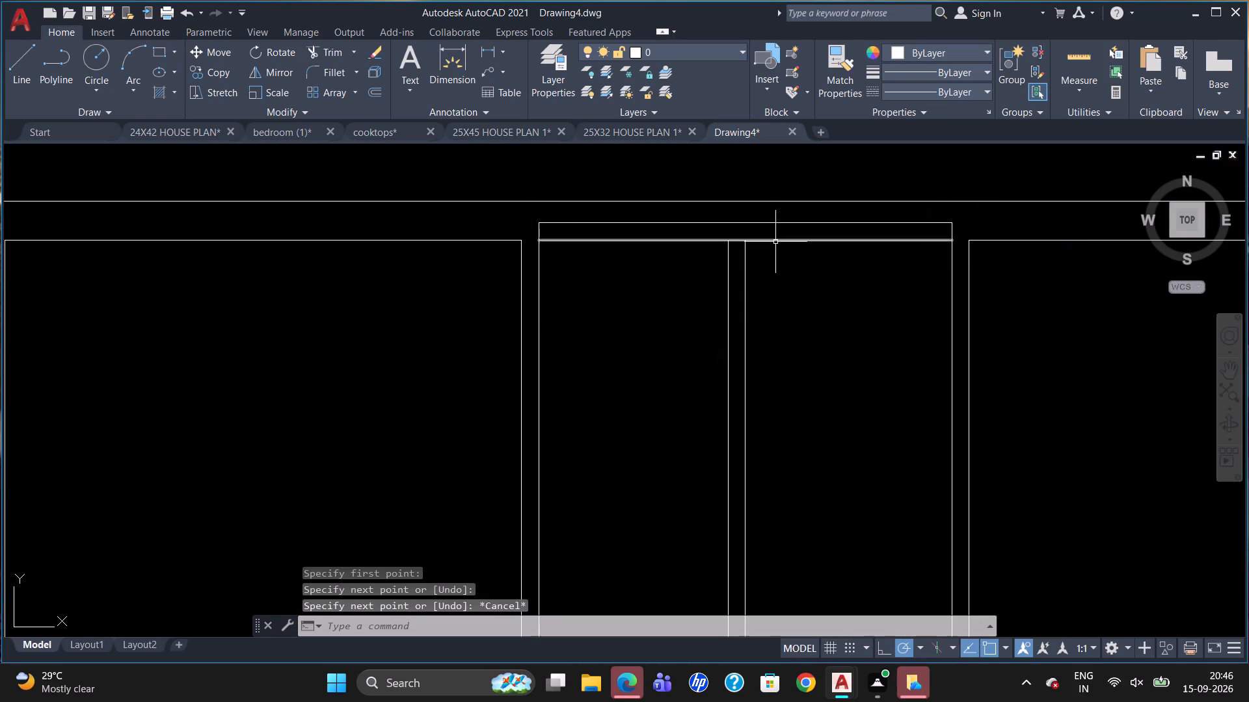
Delete the original inner top wall line between the first and third partitions.
{"action": "left_click", "coordinate": [775, 242]}
{"action": "key", "text": "Delete"}
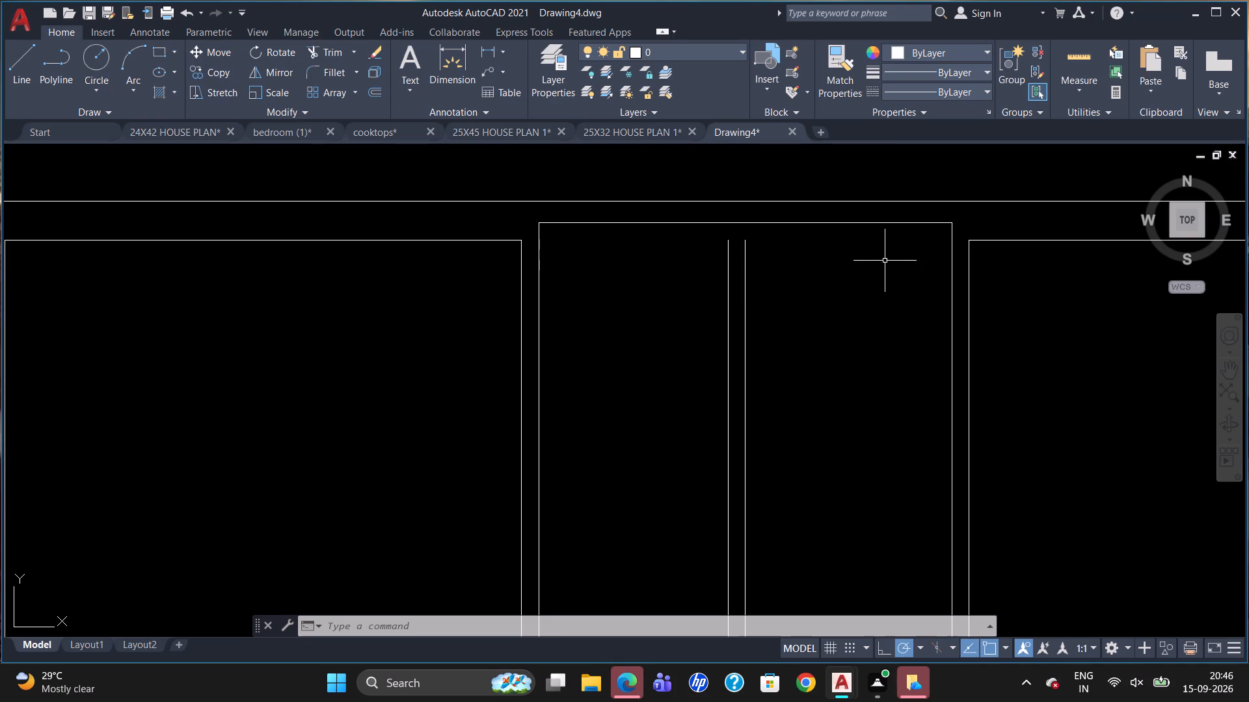
Draw a horizontal line from 3' below the middle bays' upper right corner across to the first partition.
{"action": "scroll", "coordinate": [844, 227], "scroll_direction": "down", "scroll_amount": 1}
{"action": "scroll", "coordinate": [904, 244], "scroll_direction": "up", "scroll_amount": 1}
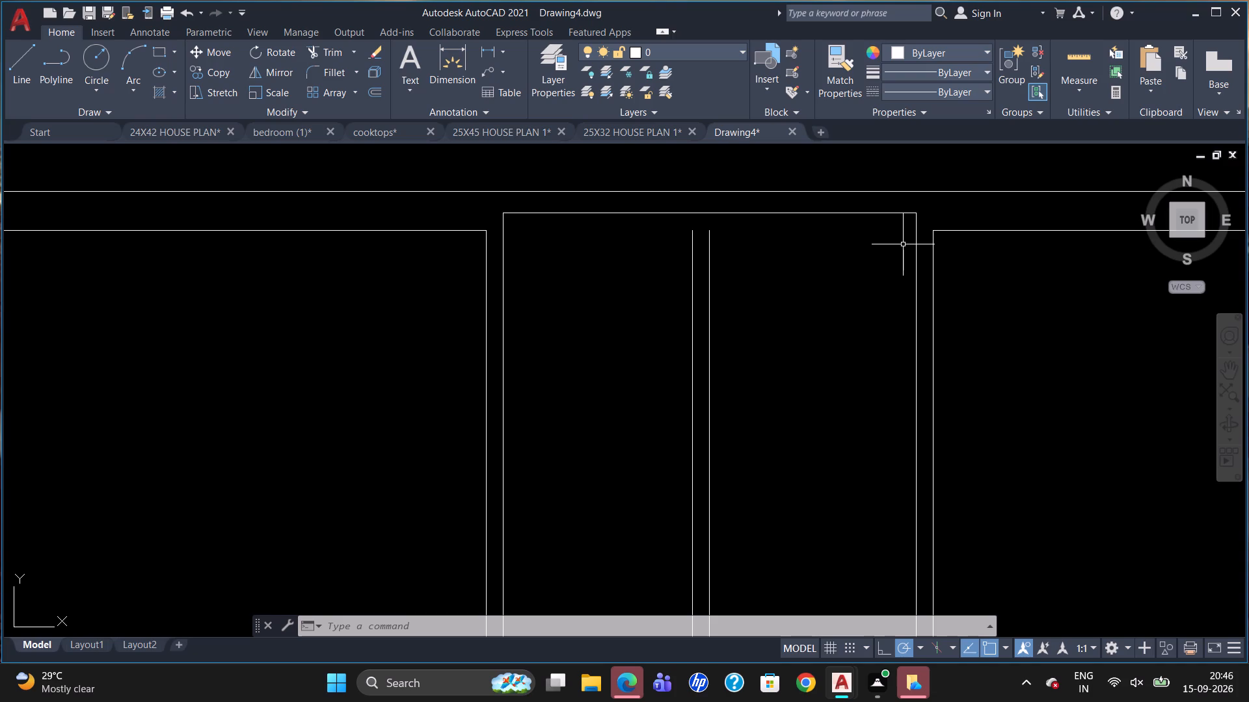
{"action": "scroll", "coordinate": [876, 256], "scroll_direction": "down", "scroll_amount": 1}
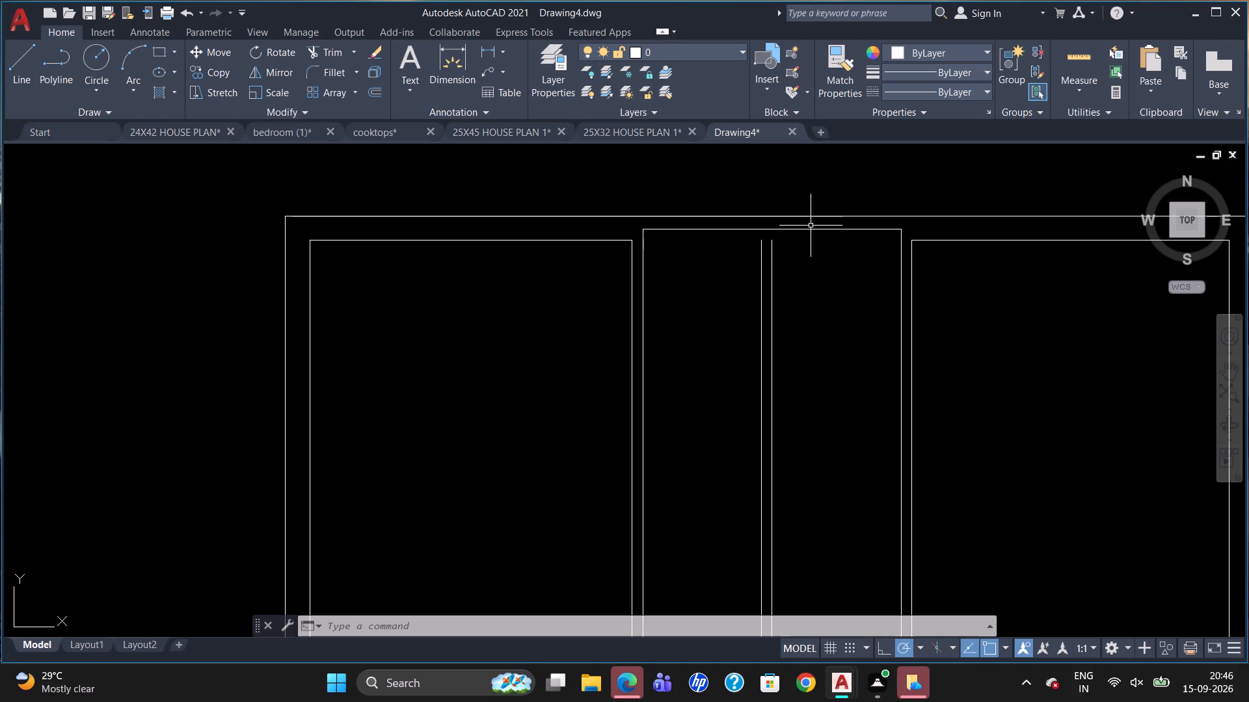
{"action": "scroll", "coordinate": [824, 224], "scroll_direction": "down", "scroll_amount": 1}
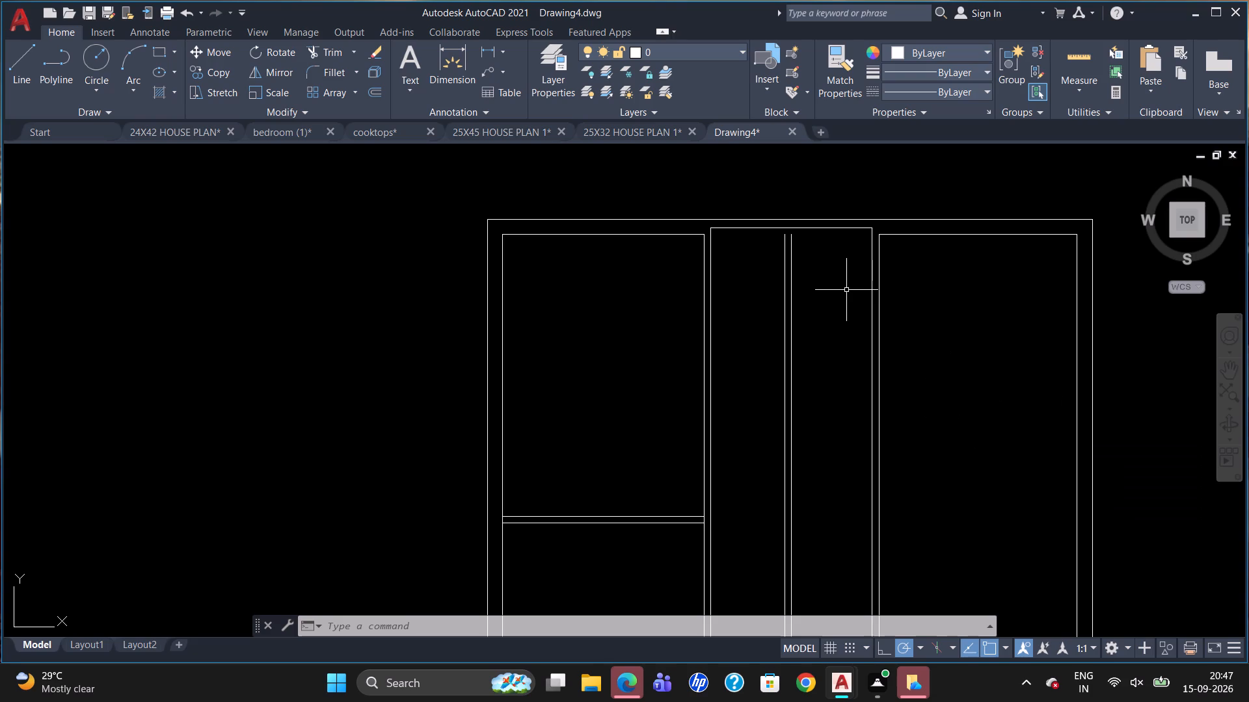
{"action": "key", "text": "l"}
{"action": "key", "text": "Return"}
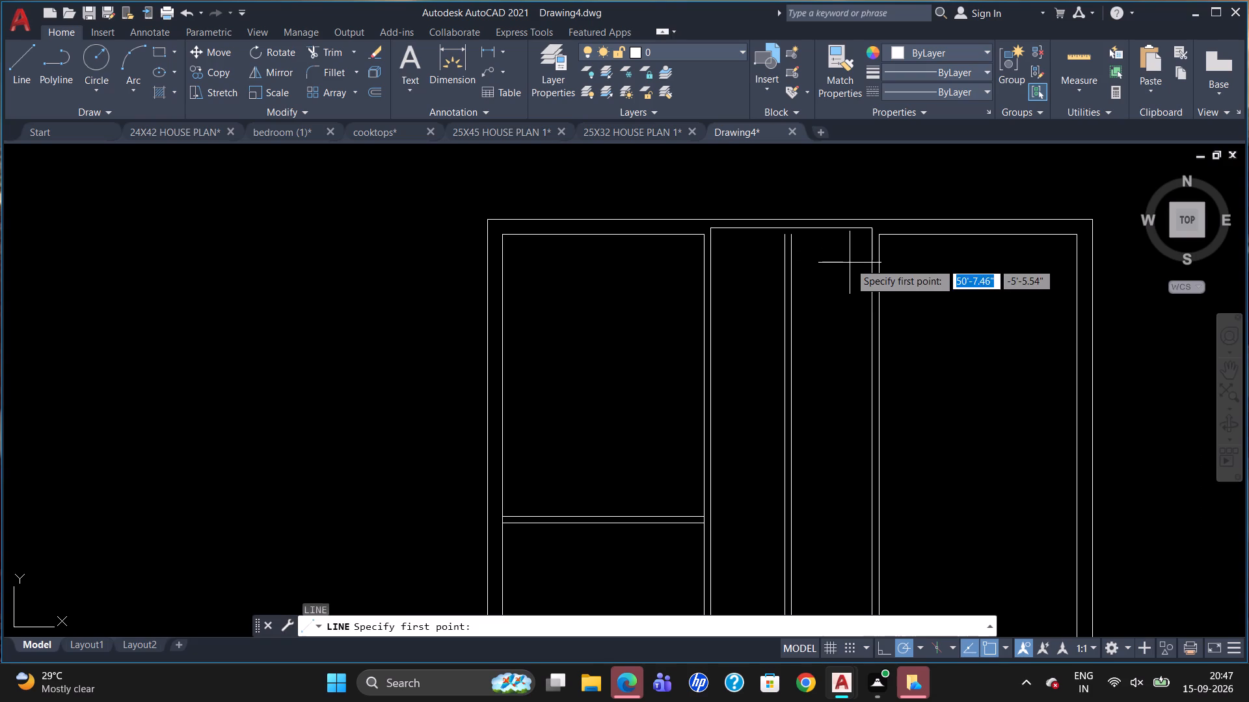
{"action": "type", "text": "tk"}
{"action": "key", "text": "Return"}
{"action": "left_click", "coordinate": [870, 226]}
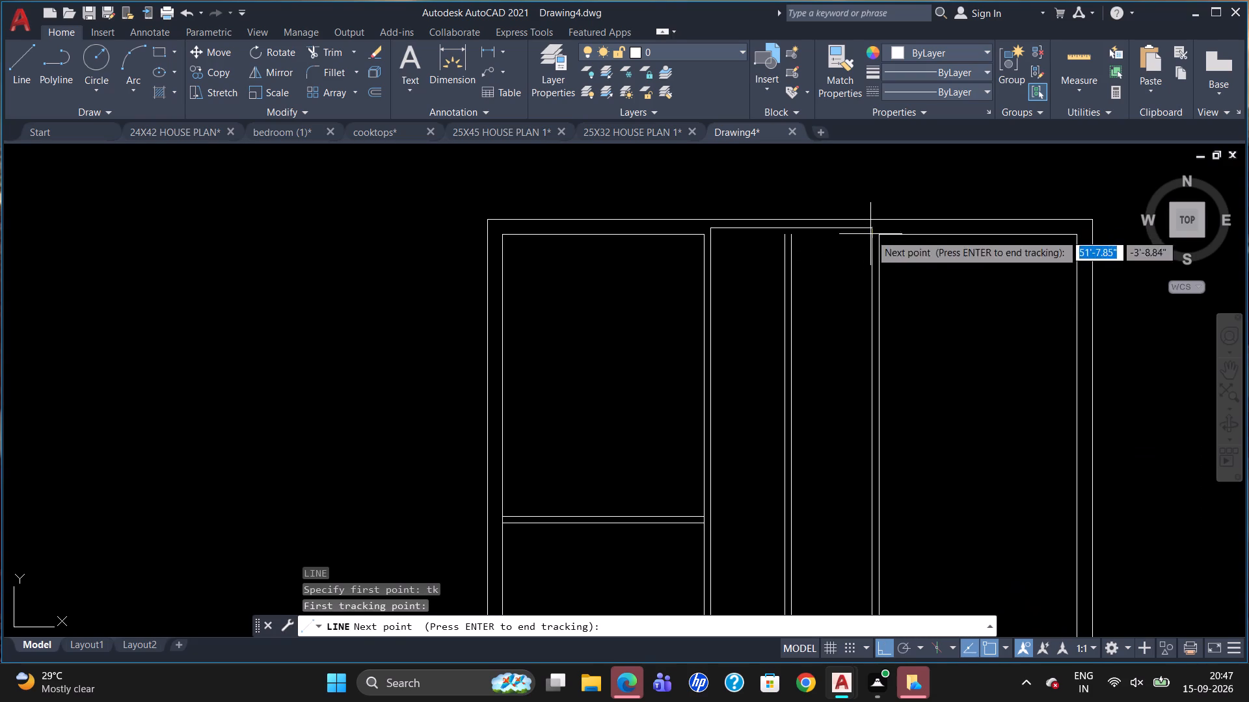
{"action": "type", "text": "3'"}
{"action": "key", "text": "Return"}
{"action": "key", "text": "Return"}
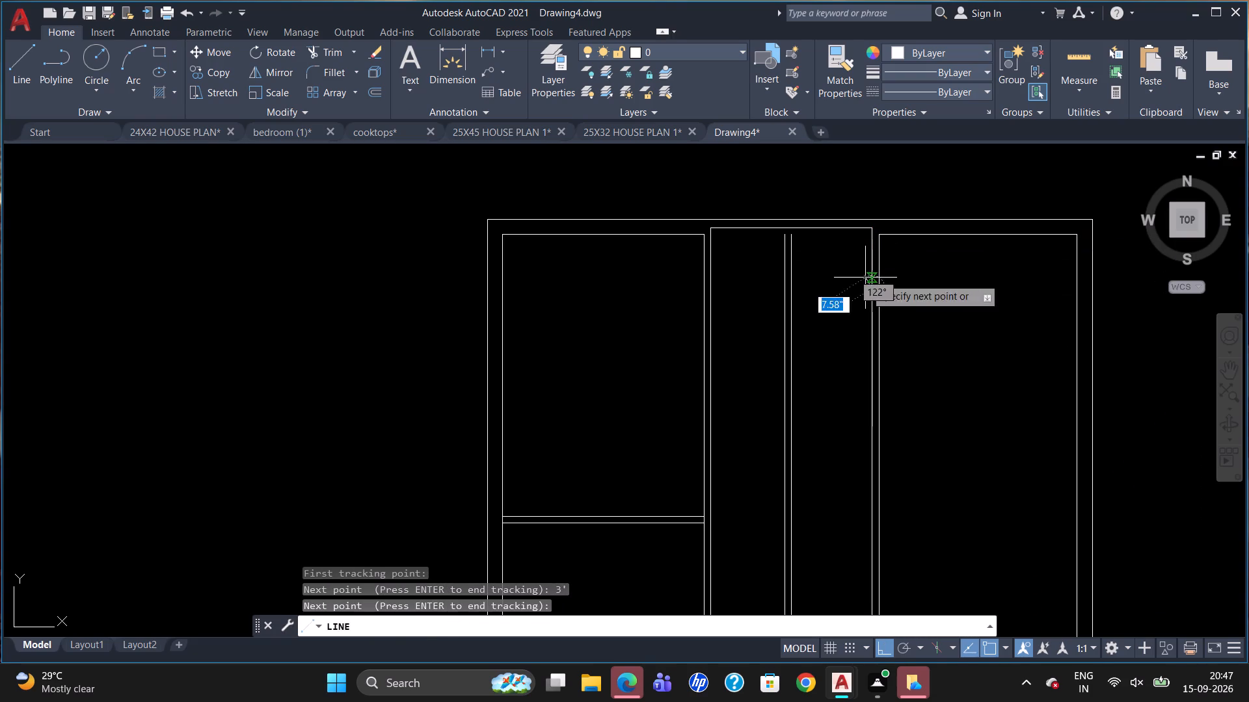
{"action": "left_click", "coordinate": [709, 294]}
{"action": "key", "text": "Escape"}
Trim both lines of the second partition above the new horizontal line.
{"action": "type", "text": "tr"}
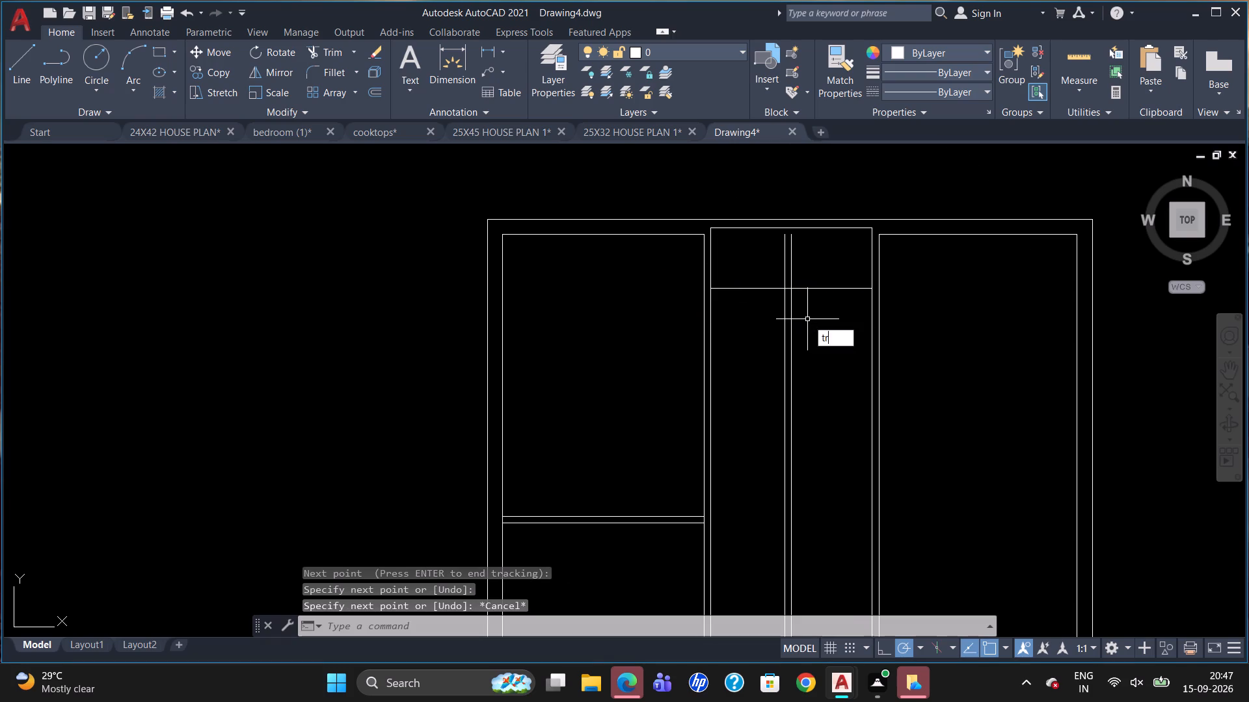
{"action": "key", "text": "Return"}
{"action": "key", "text": "Return"}
{"action": "left_click", "coordinate": [792, 269]}
{"action": "left_click", "coordinate": [786, 268]}
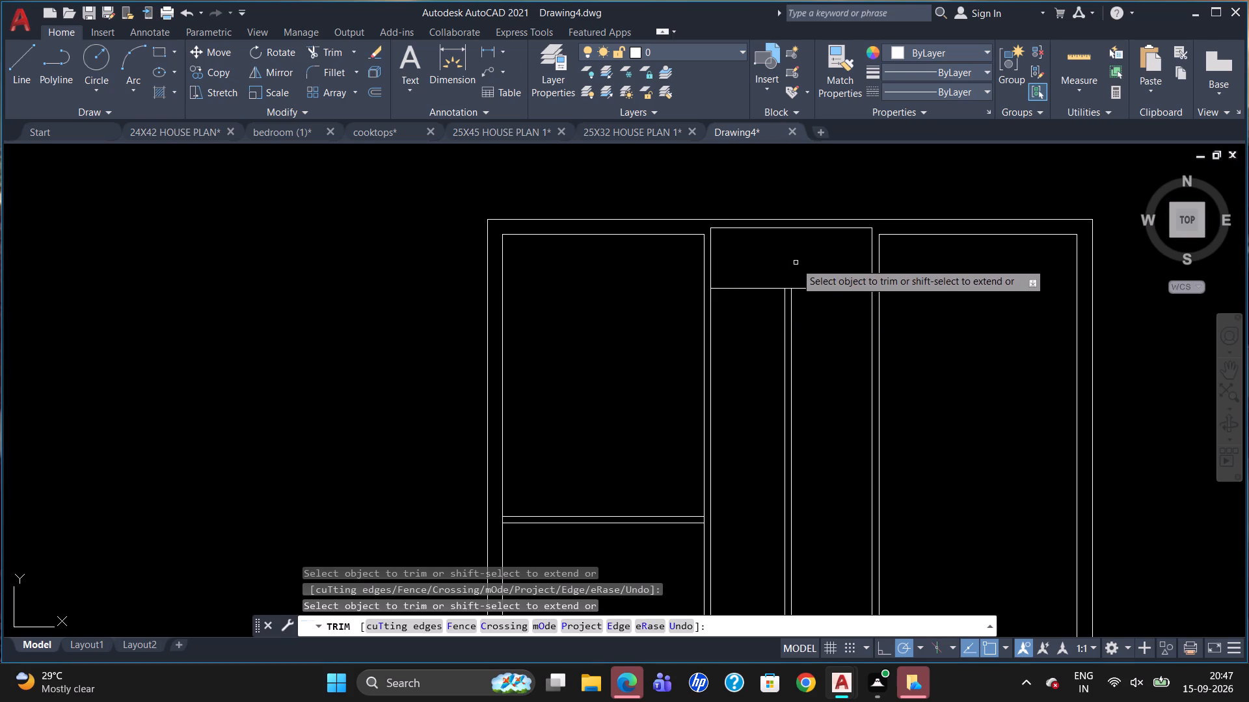
{"action": "key", "text": "Escape"}
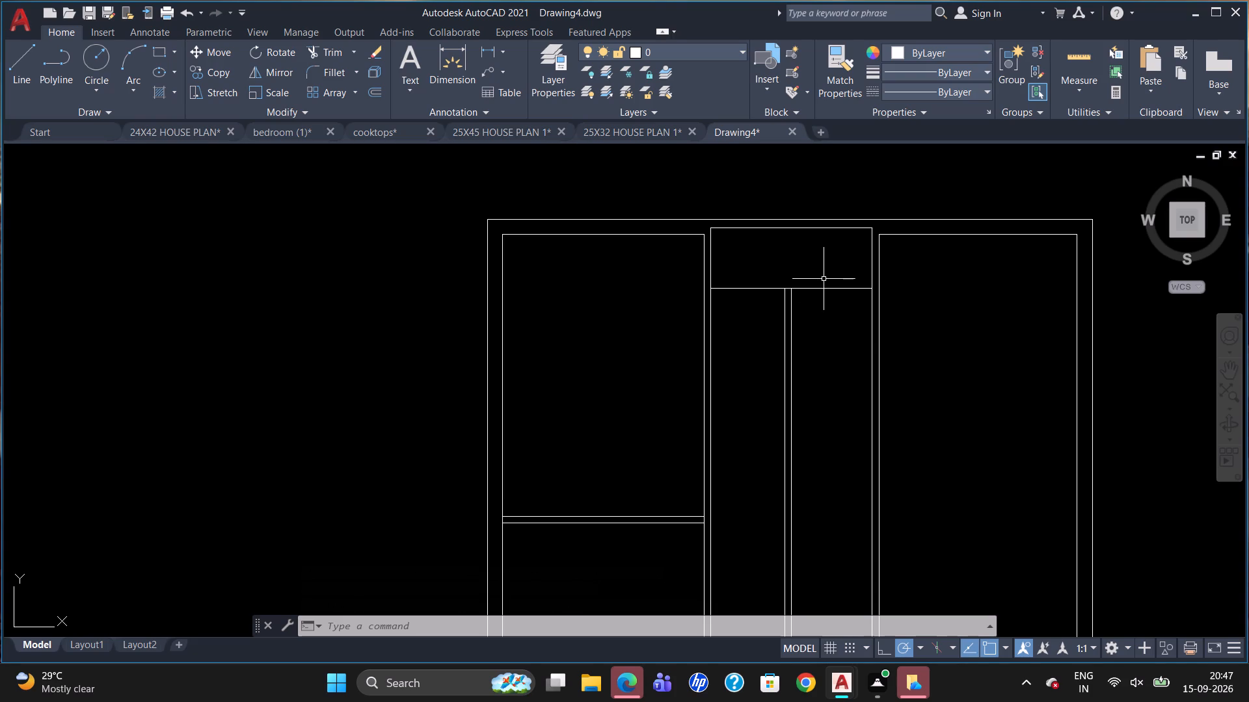
Offset the horizontal line across the middle bays 4" down to form a cross wall.
{"action": "key", "text": "o"}
{"action": "key", "text": "Return"}
{"action": "key", "text": "4"}
{"action": "key", "text": "Return"}
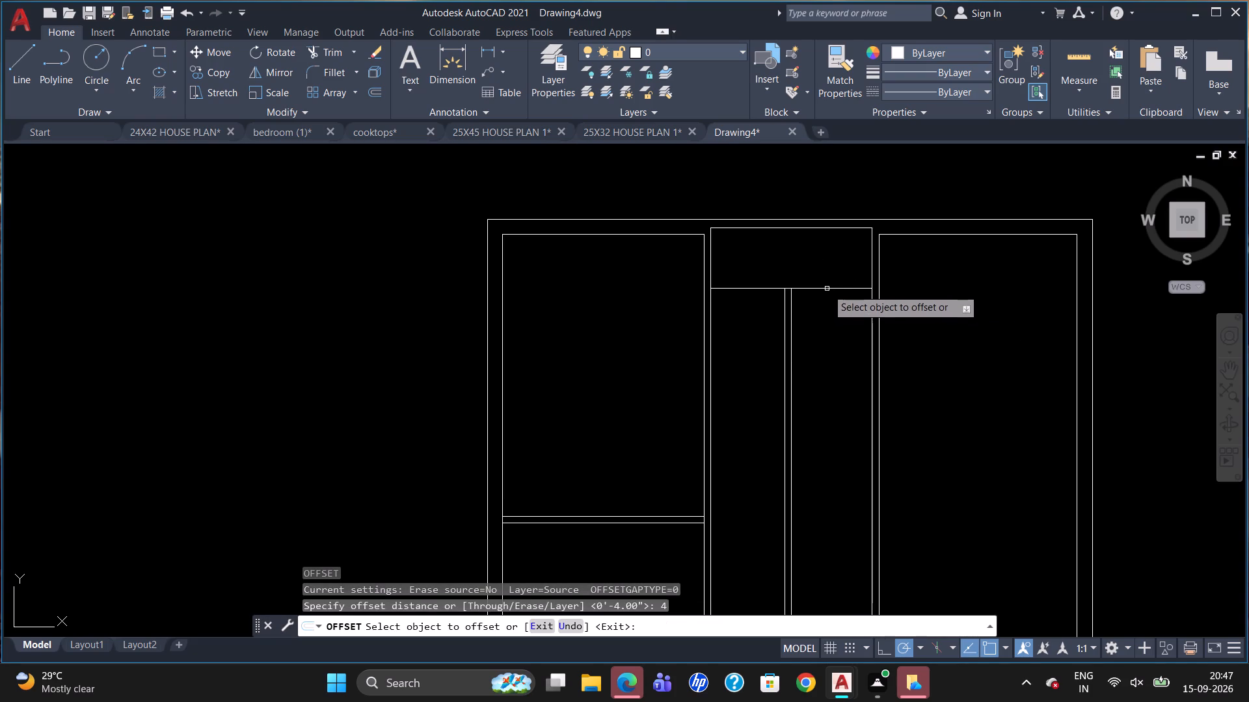
{"action": "left_click", "coordinate": [827, 289]}
{"action": "left_click", "coordinate": [829, 298]}
{"action": "key", "text": "Escape"}
Trim the second partition's lines inside the cross wall and the wall's lower line between them to open the T-junction.
{"action": "type", "text": "tr"}
{"action": "key", "text": "Return"}
{"action": "key", "text": "Return"}
{"action": "scroll", "coordinate": [807, 289], "scroll_direction": "up", "scroll_amount": 2}
{"action": "left_click", "coordinate": [773, 292]}
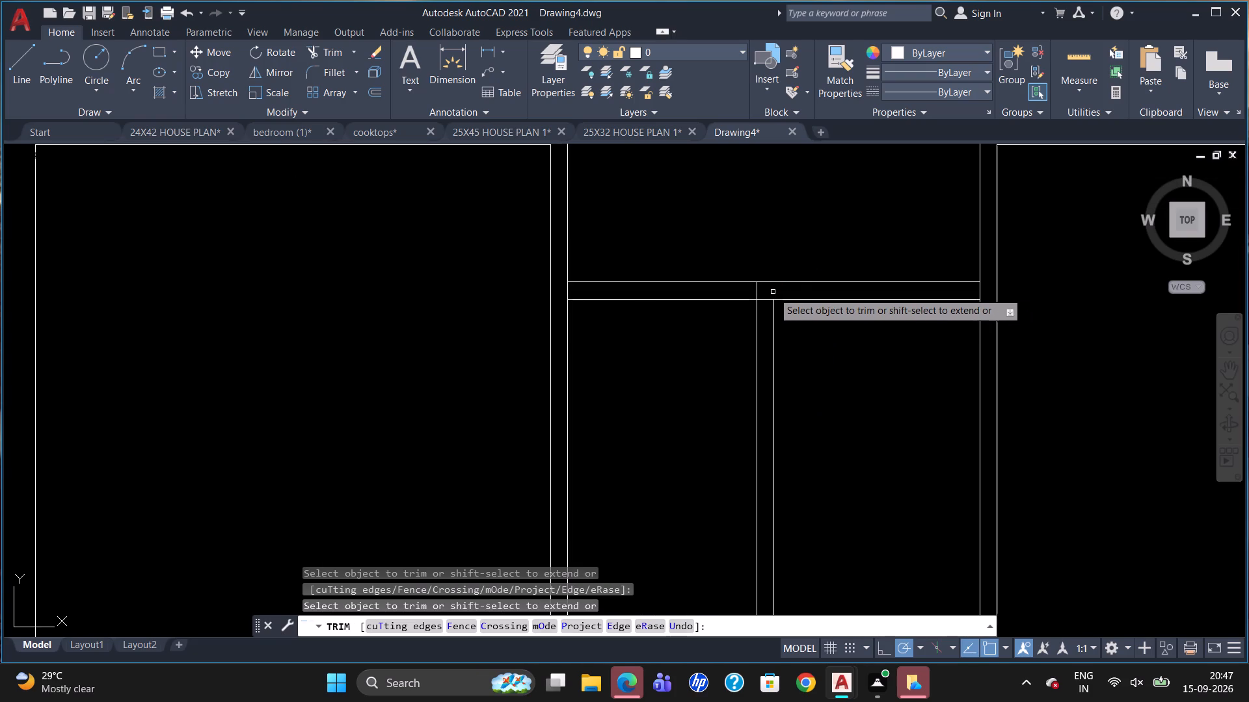
{"action": "left_click", "coordinate": [755, 291]}
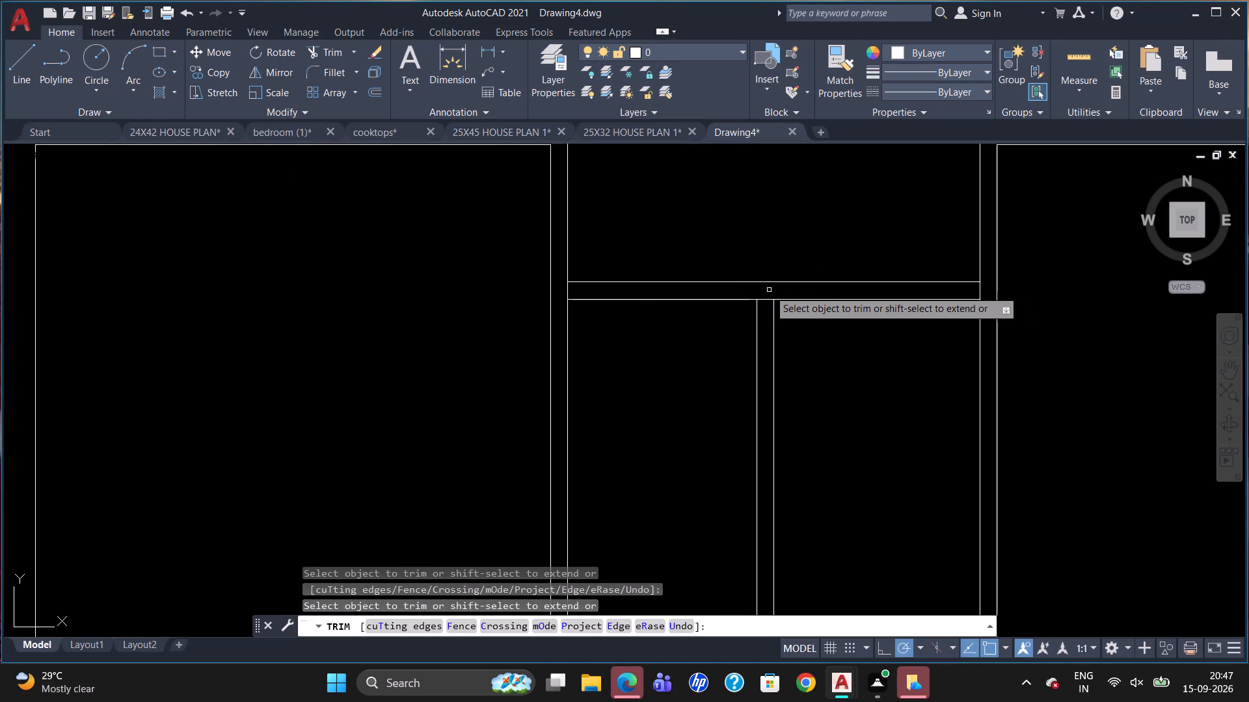
{"action": "left_click", "coordinate": [767, 299]}
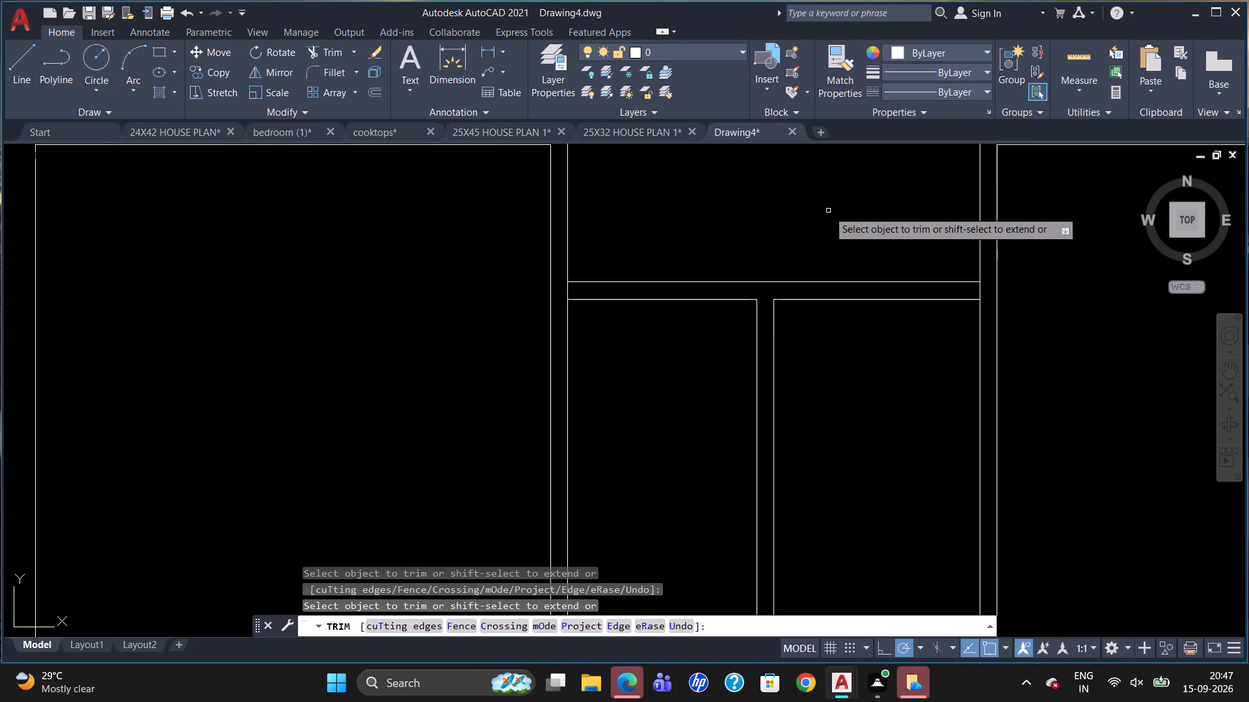
{"action": "scroll", "coordinate": [828, 211], "scroll_direction": "down", "scroll_amount": 1}
{"action": "key", "text": "Escape"}
Draw a 4" vertical line across the cross wall, continuing the second partition's right line to its upper line.
{"action": "key", "text": "l"}
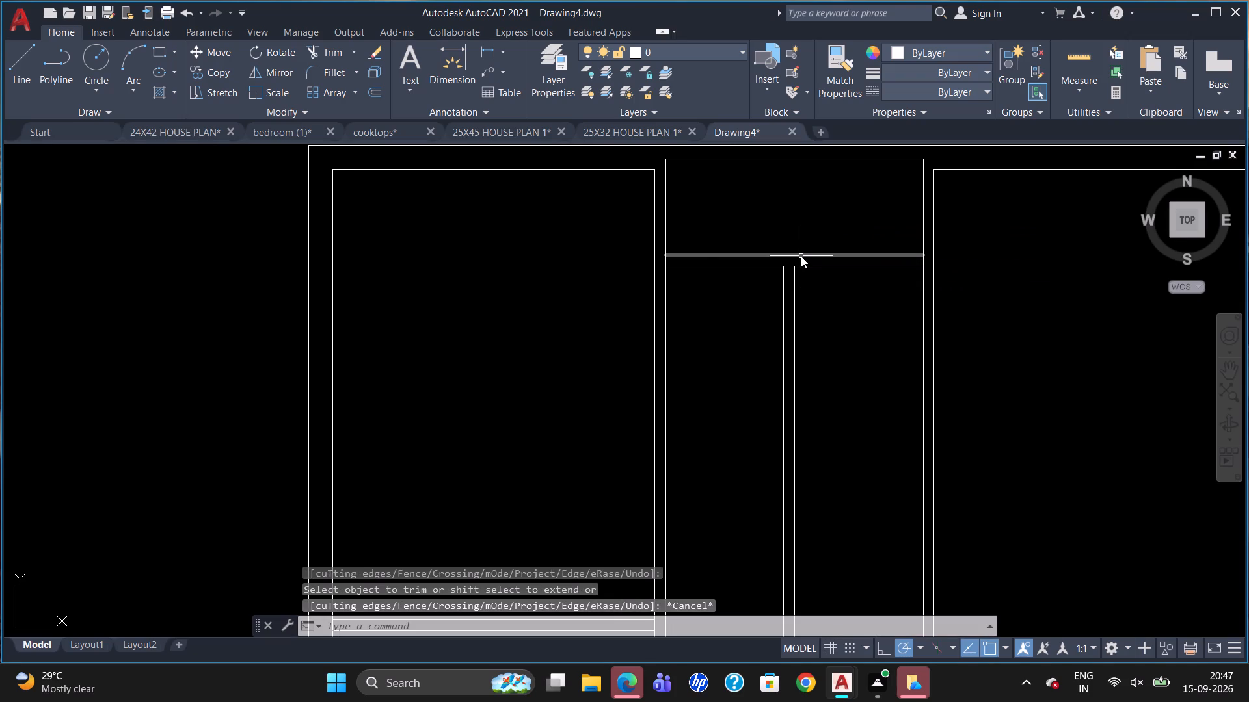
{"action": "key", "text": "Return"}
{"action": "left_click", "coordinate": [794, 269]}
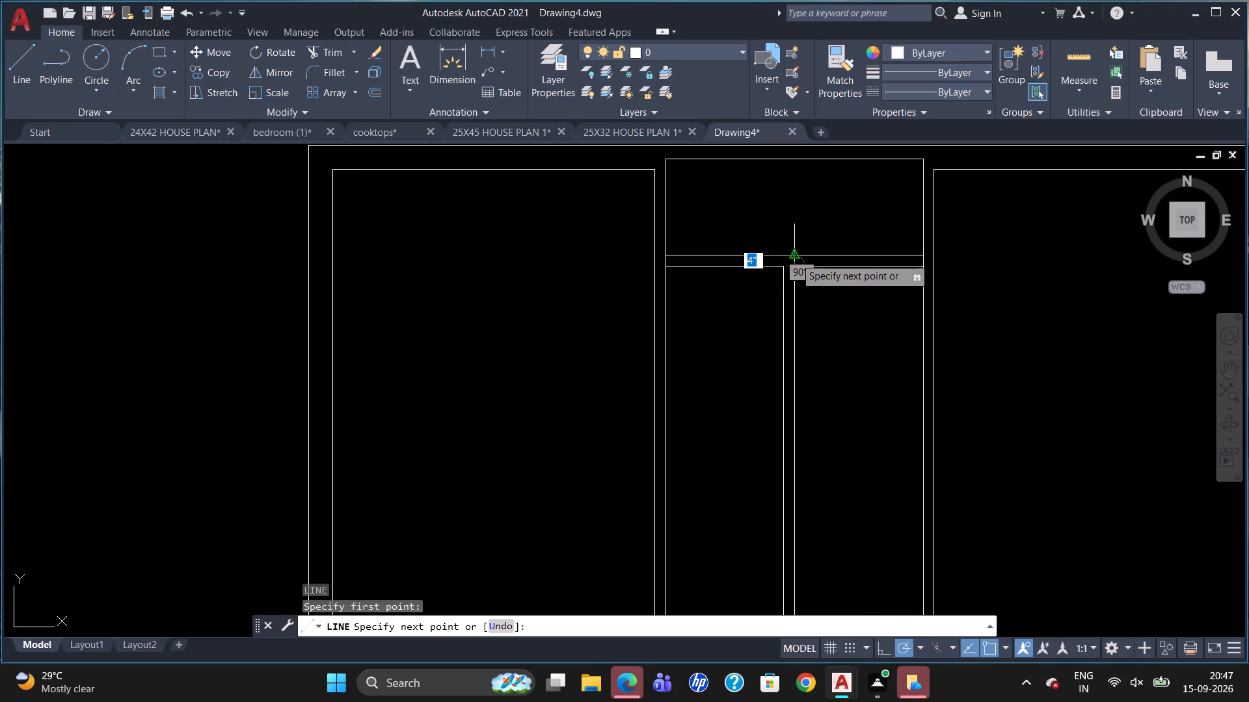
{"action": "left_click", "coordinate": [795, 257]}
{"action": "key", "text": "Escape"}
{"action": "scroll", "coordinate": [848, 238], "scroll_direction": "down", "scroll_amount": 1}
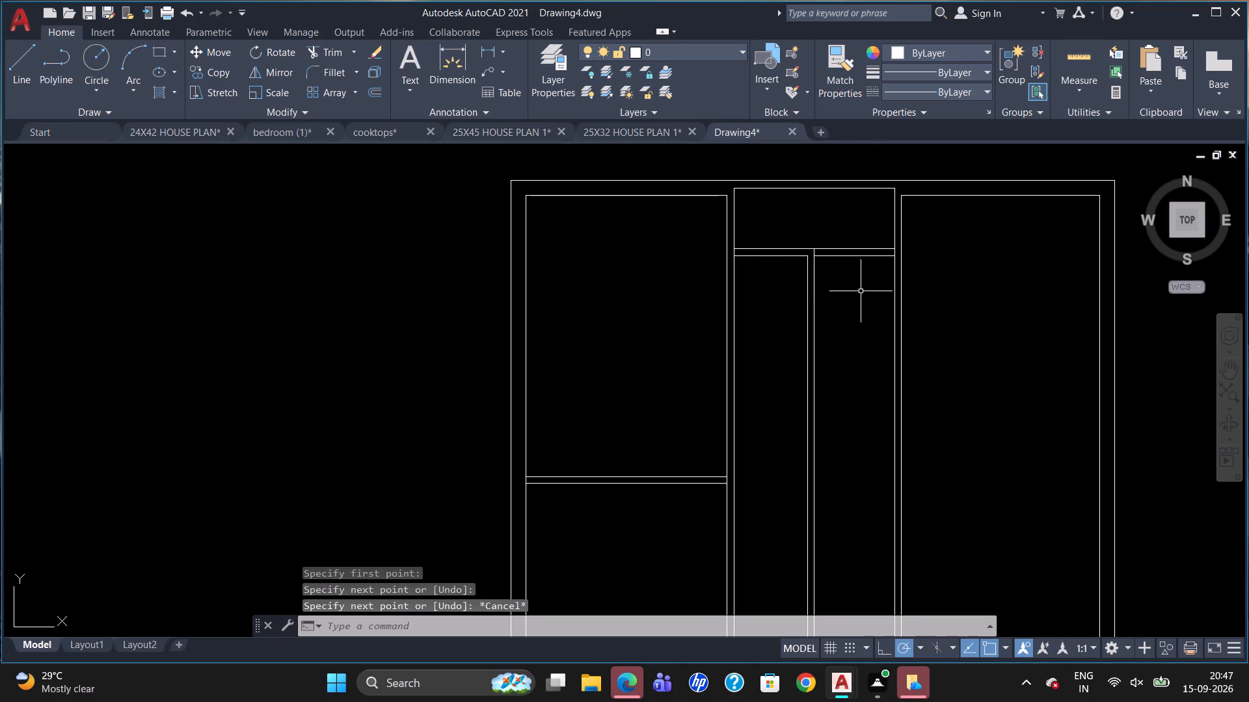
Trim the first partition's right line between the two lines of the upper cross wall to open the junction.
{"action": "scroll", "coordinate": [868, 268], "scroll_direction": "down", "scroll_amount": 1}
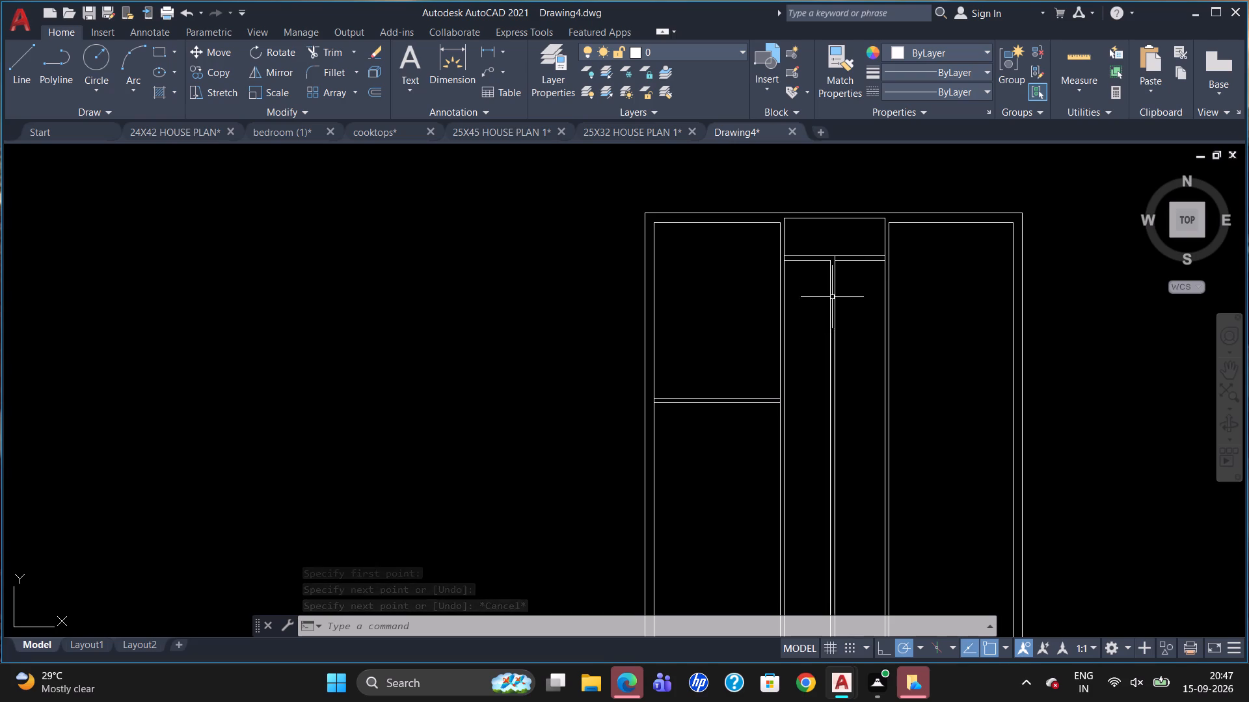
{"action": "scroll", "coordinate": [863, 247], "scroll_direction": "up", "scroll_amount": 1}
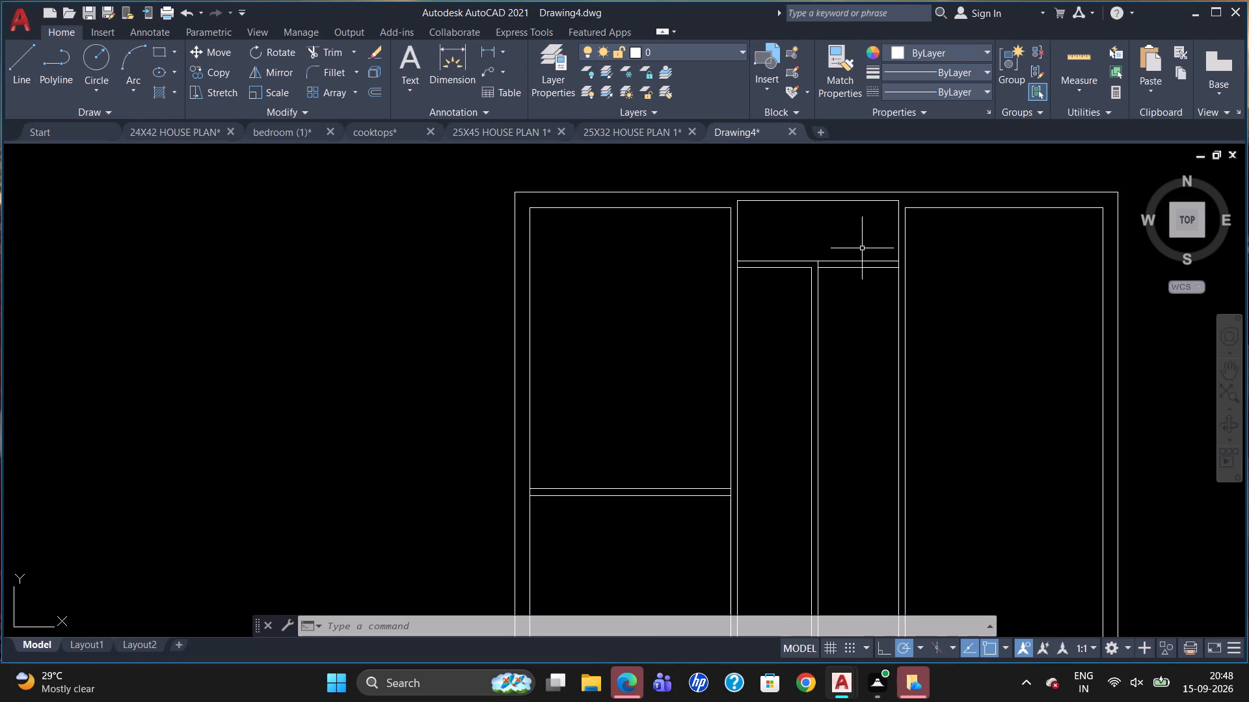
{"action": "key", "text": "r"}
{"action": "key", "text": "BackSpace"}
{"action": "type", "text": "tr"}
{"action": "key", "text": "Return"}
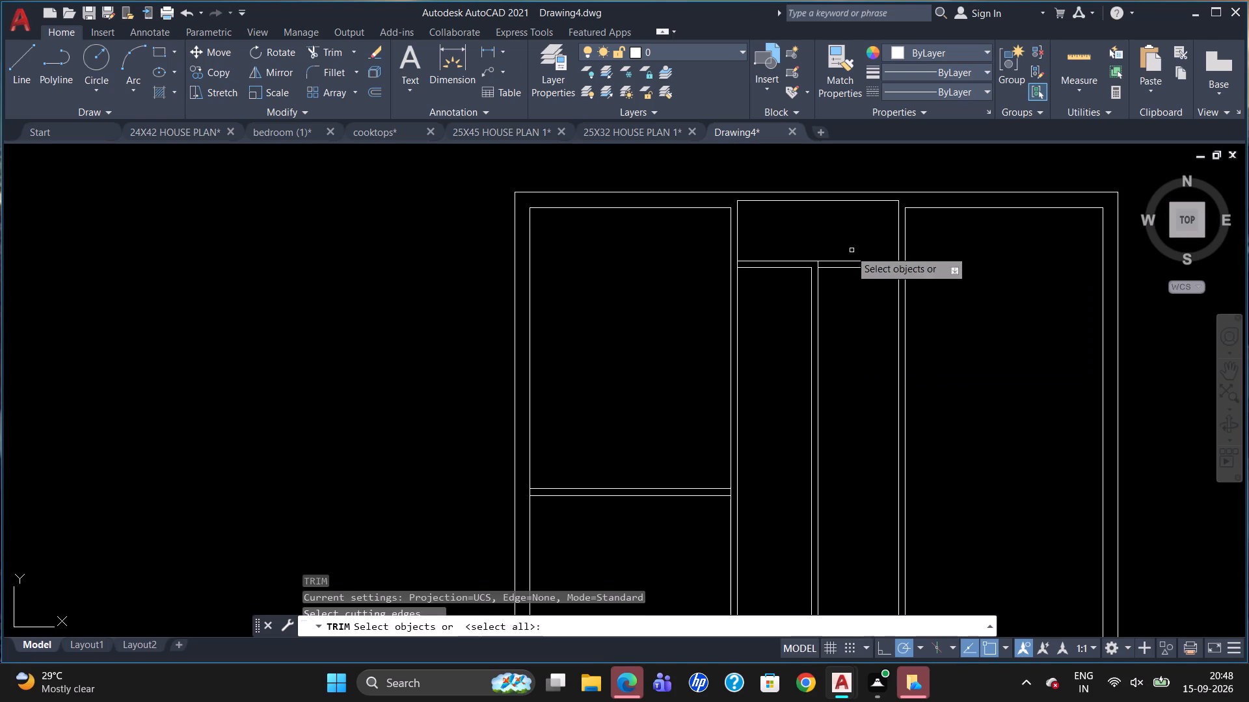
{"action": "key", "text": "Return"}
{"action": "left_click", "coordinate": [737, 264]}
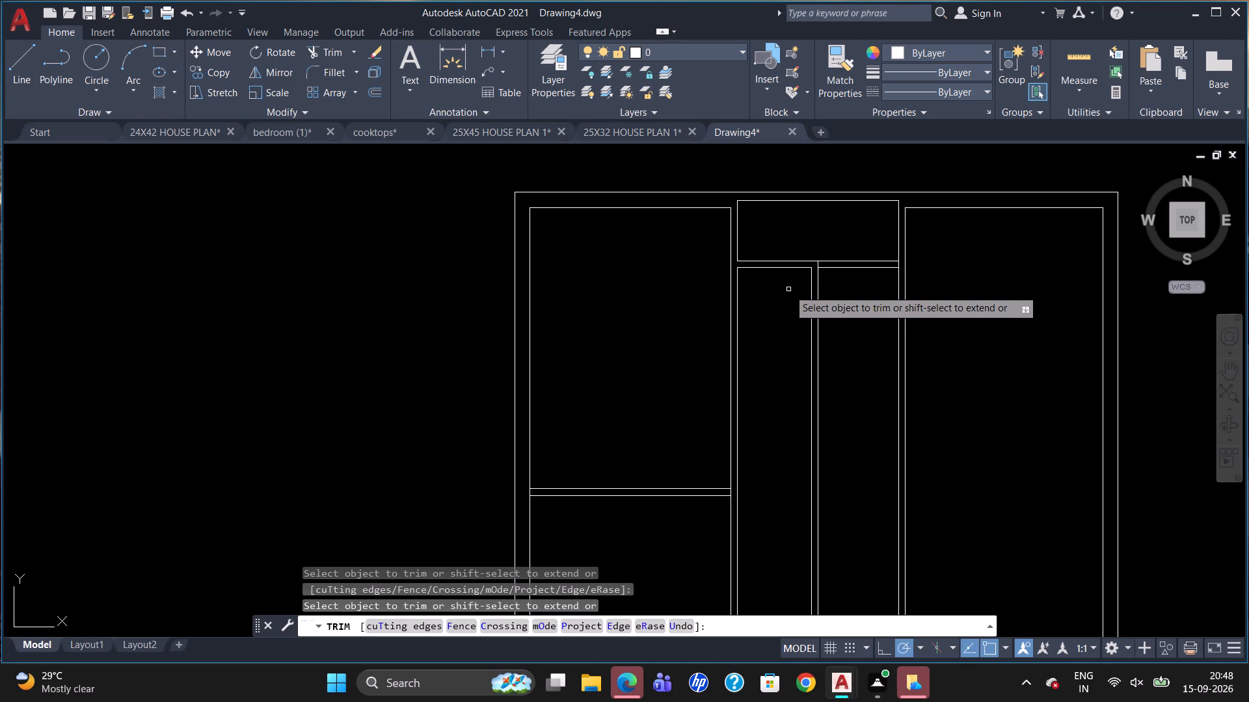
{"action": "key", "text": "Escape"}
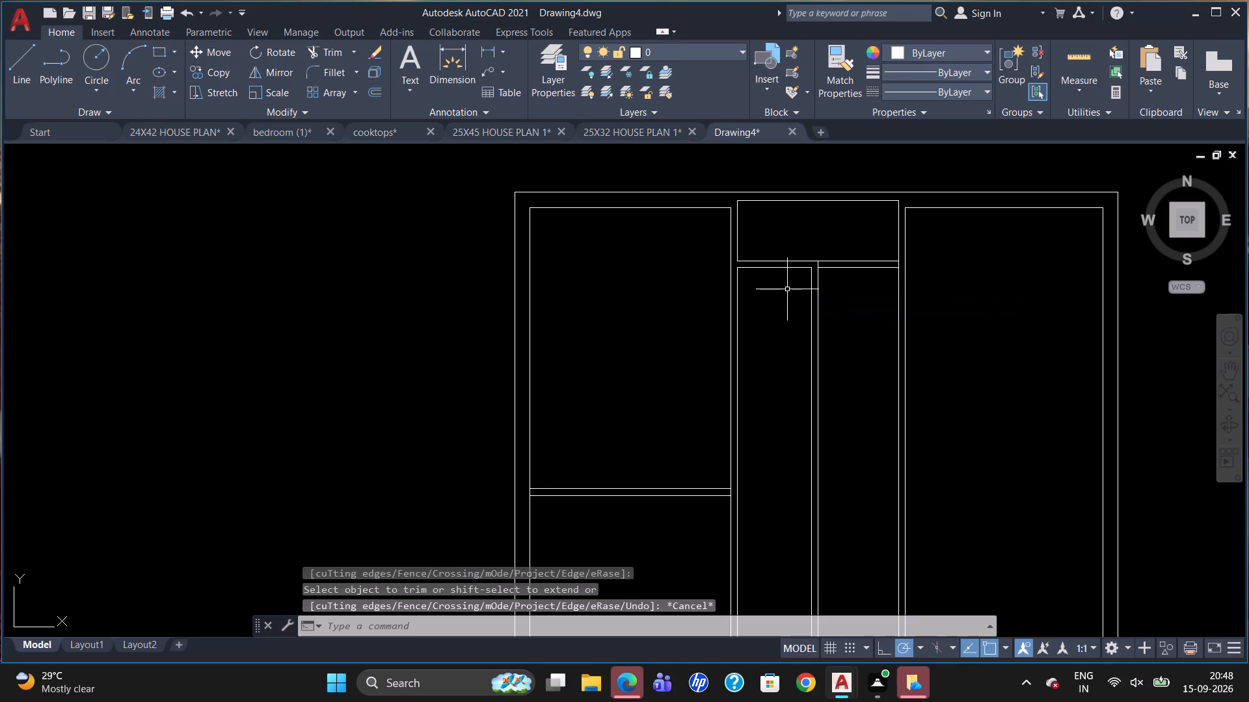
Offset the upper cross wall's lower line 4' down between the first and second partitions, then 4" more to form another cross wall.
{"action": "key", "text": "o"}
{"action": "key", "text": "Return"}
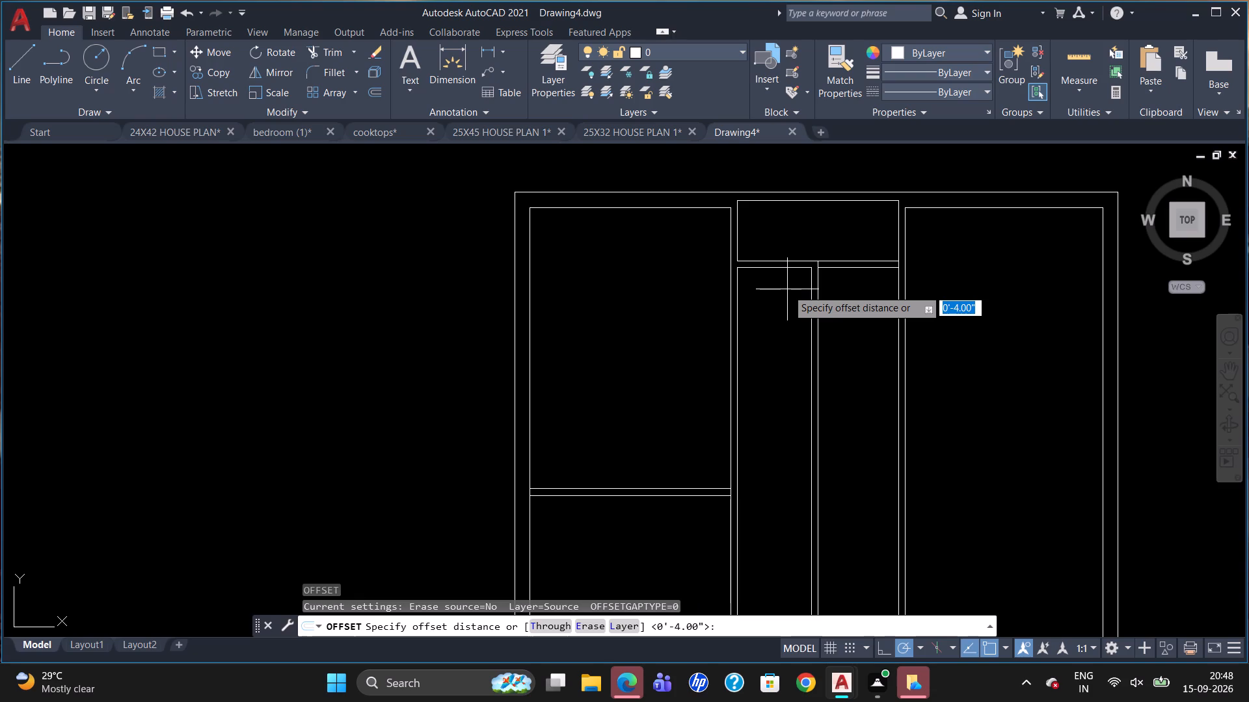
{"action": "type", "text": "4'"}
{"action": "key", "text": "Return"}
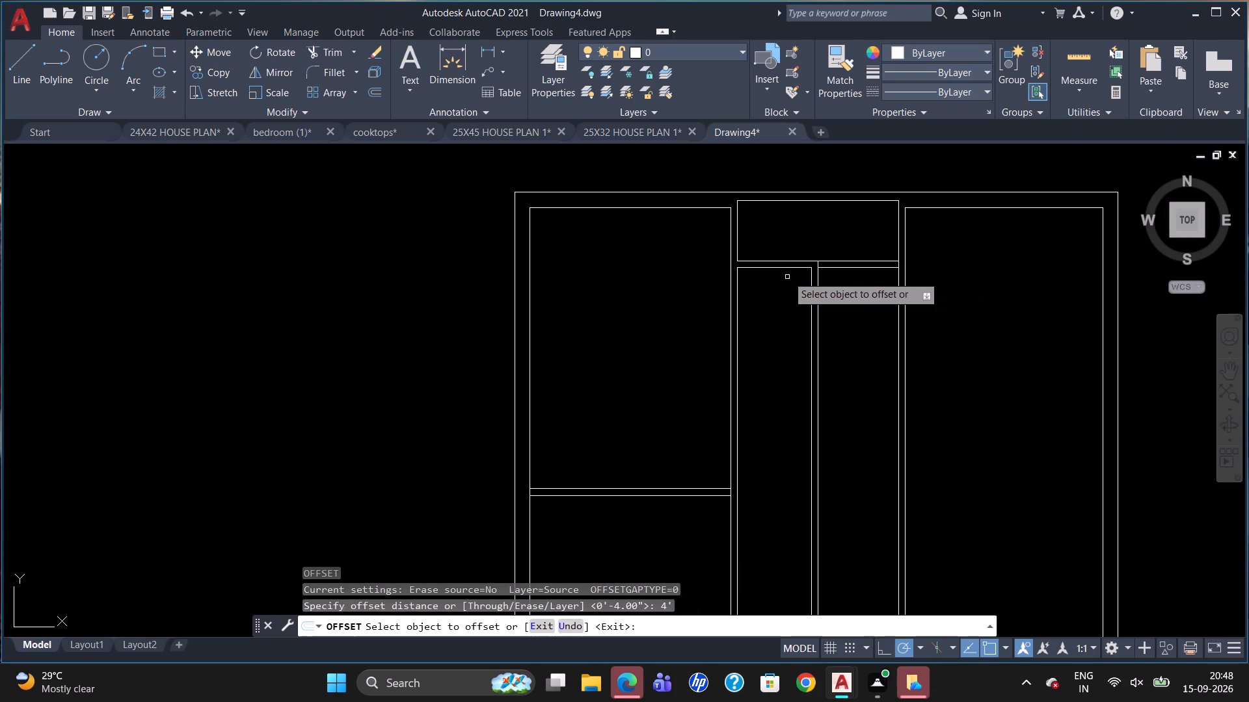
{"action": "left_click", "coordinate": [785, 268]}
{"action": "left_click", "coordinate": [794, 339]}
{"action": "left_click", "coordinate": [788, 349]}
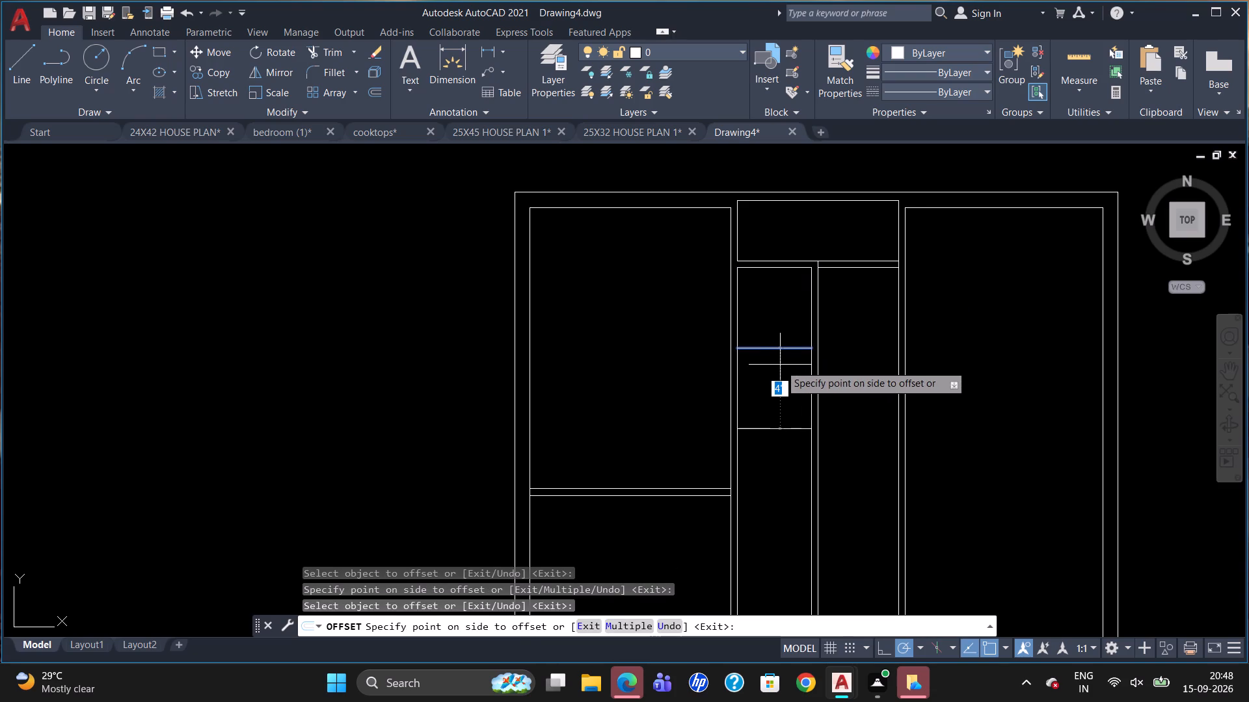
{"action": "key", "text": "4"}
{"action": "key", "text": "Return"}
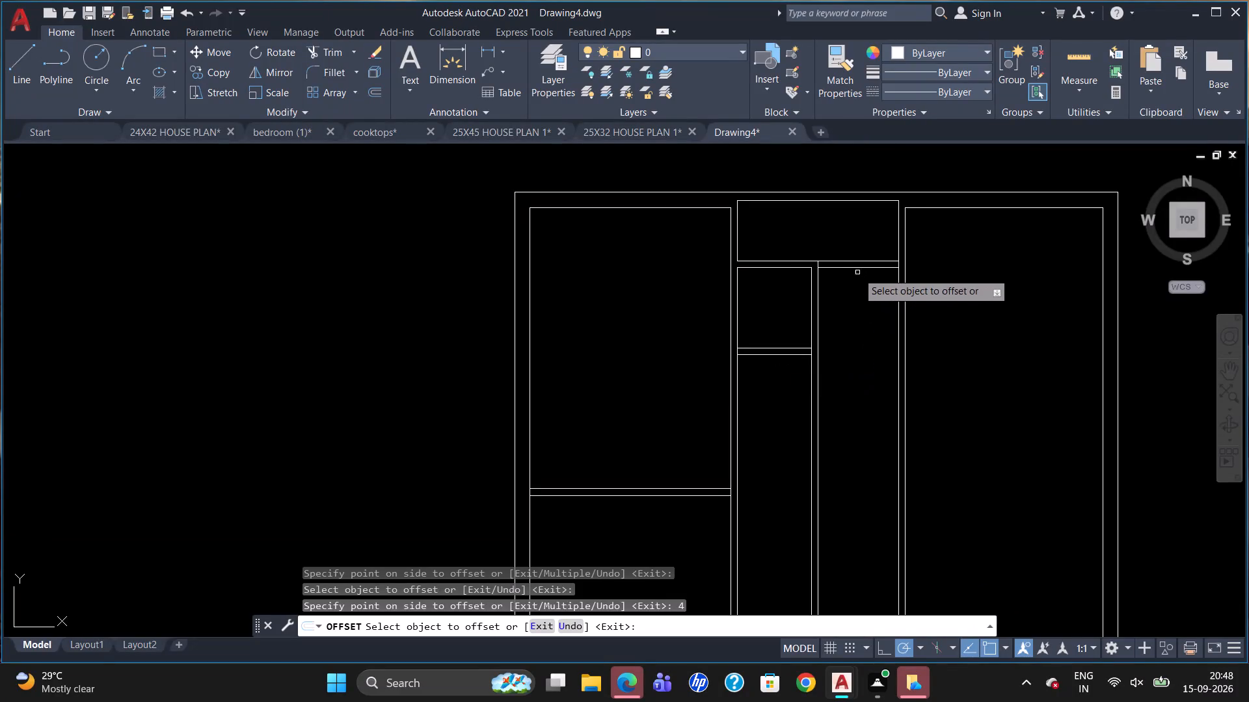
{"action": "key", "text": "Escape"}
Trim the first partition's right line inside the new cross wall and the third partition's left line inside the upper cross wall.
{"action": "type", "text": "tr"}
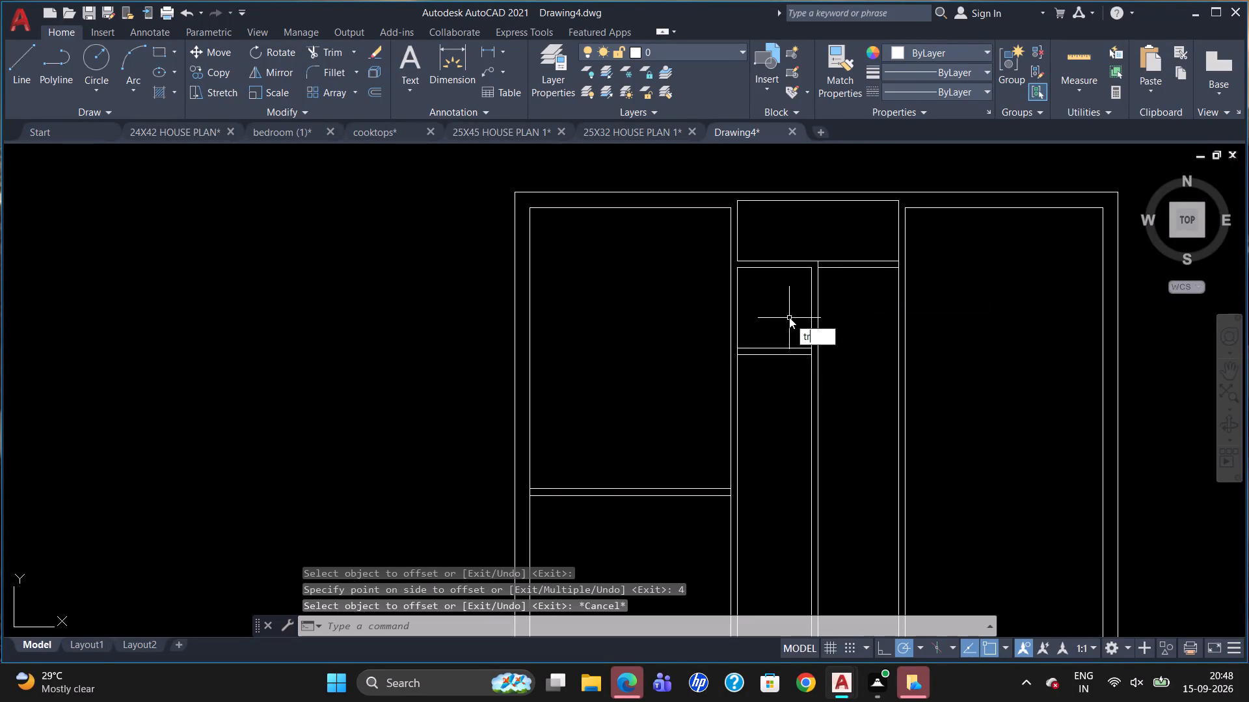
{"action": "key", "text": "Return"}
{"action": "key", "text": "Return"}
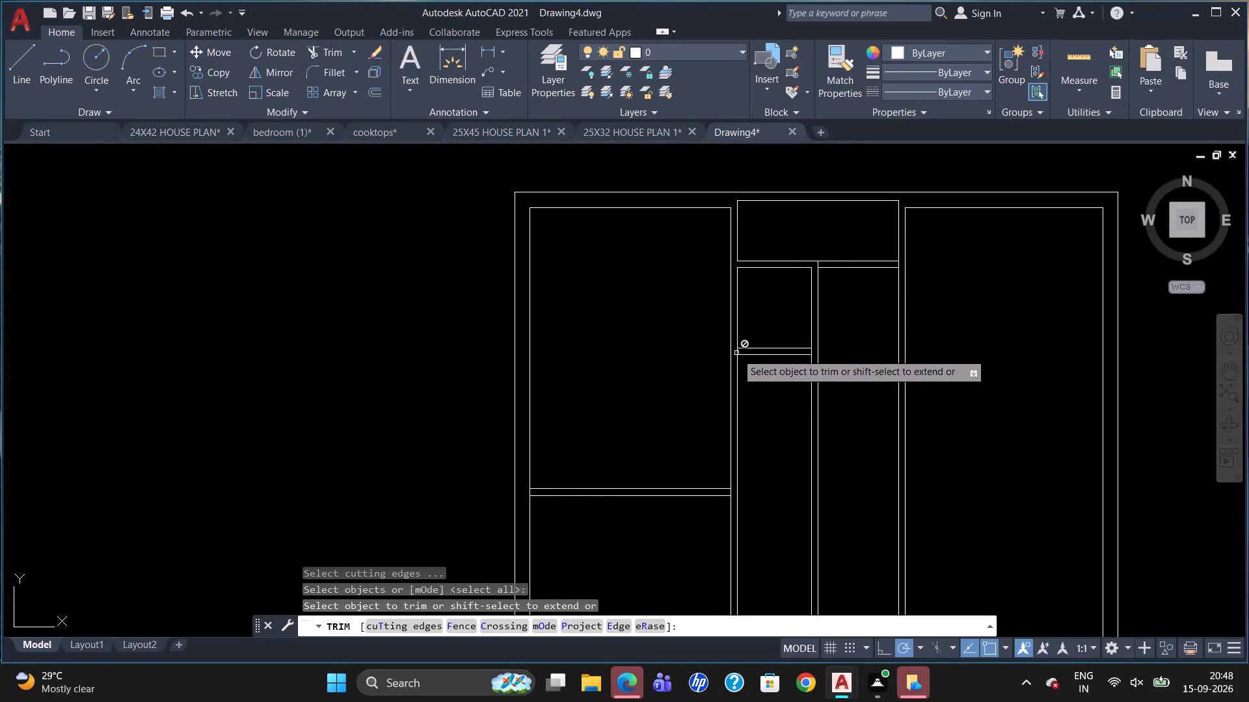
{"action": "scroll", "coordinate": [736, 353], "scroll_direction": "up", "scroll_amount": 1}
{"action": "left_click", "coordinate": [738, 351]}
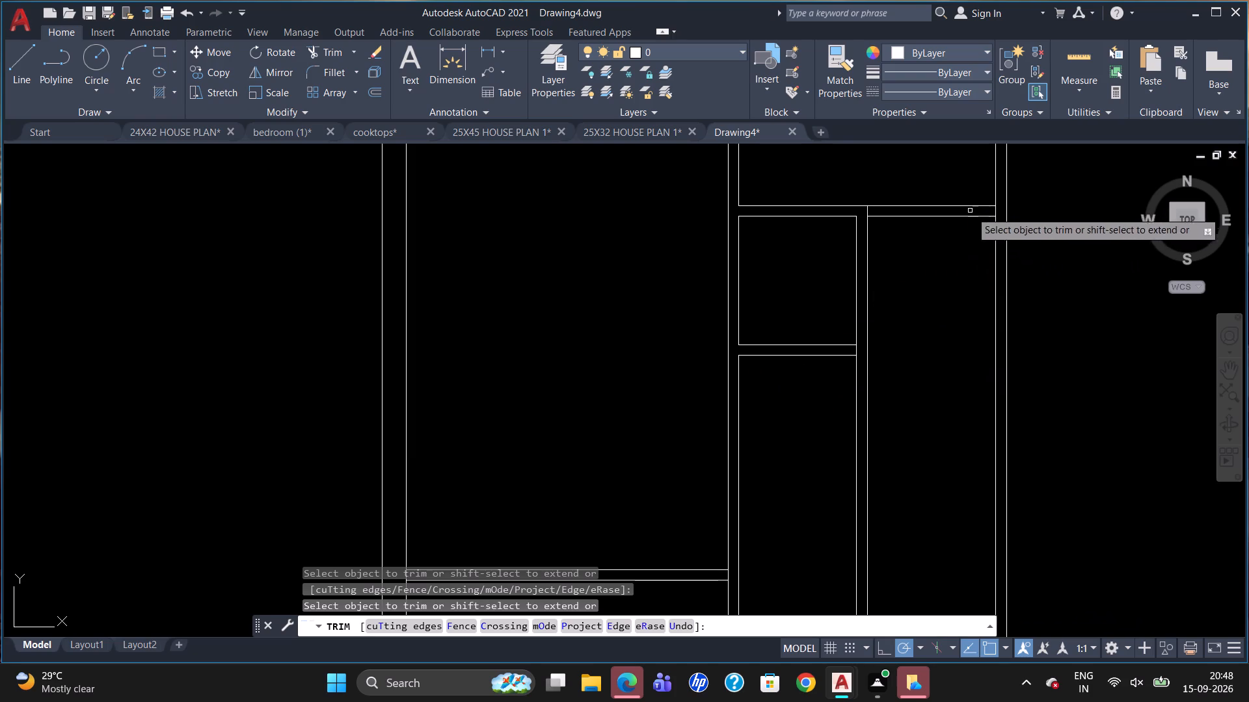
{"action": "left_click", "coordinate": [994, 211]}
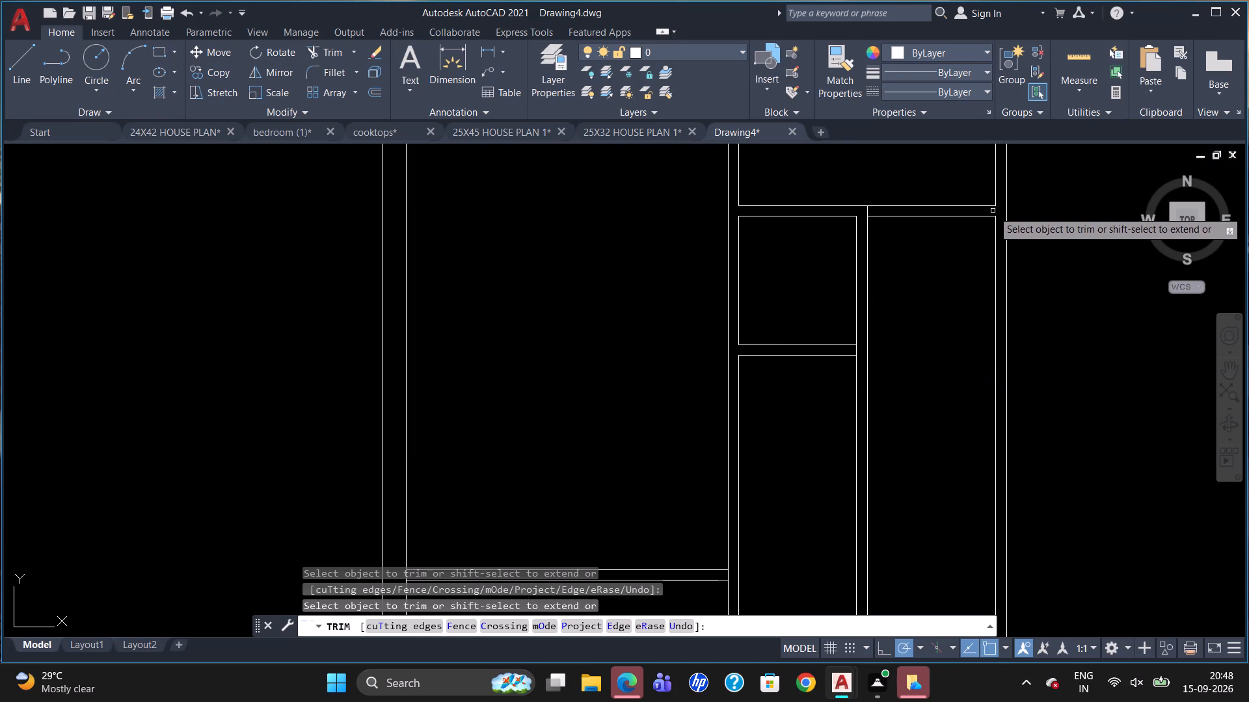
{"action": "key", "text": "Escape"}
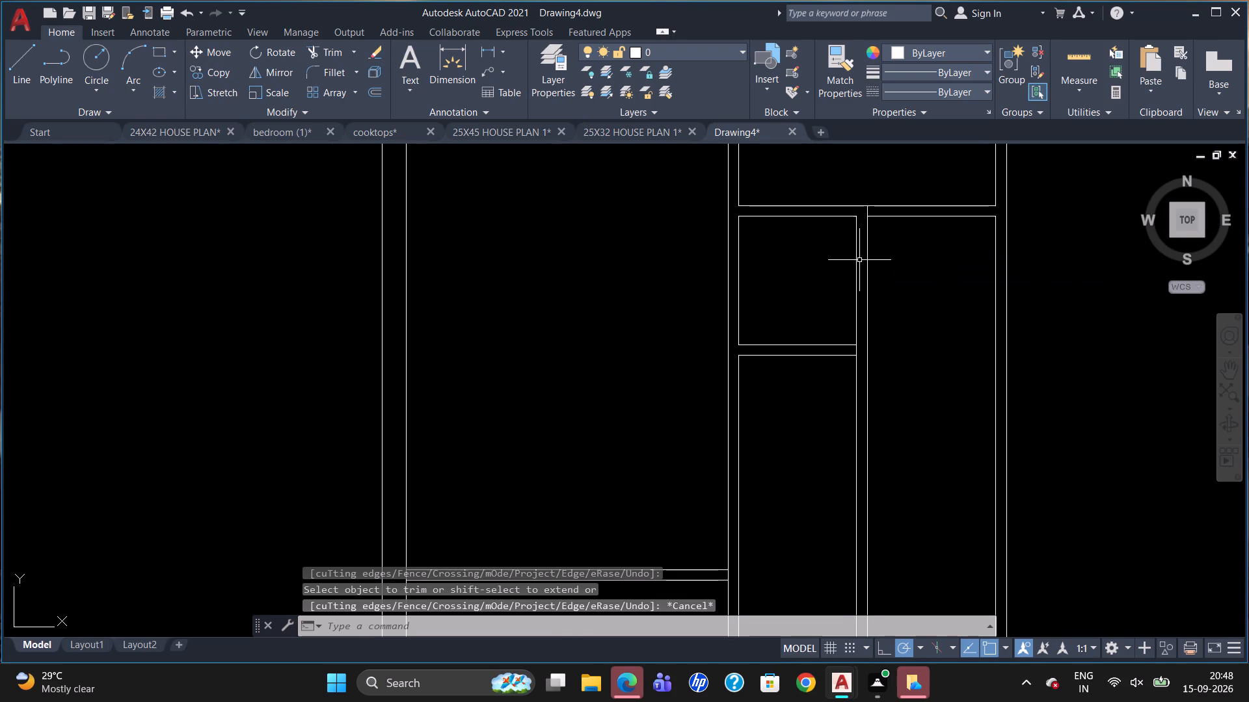
Draw a vertical jamb line across the upper cross wall, 2'6" to the right of the second partition's right line.
{"action": "scroll", "coordinate": [859, 263], "scroll_direction": "down", "scroll_amount": 1}
{"action": "scroll", "coordinate": [855, 201], "scroll_direction": "up", "scroll_amount": 1}
{"action": "key", "text": "l"}
{"action": "key", "text": "Return"}
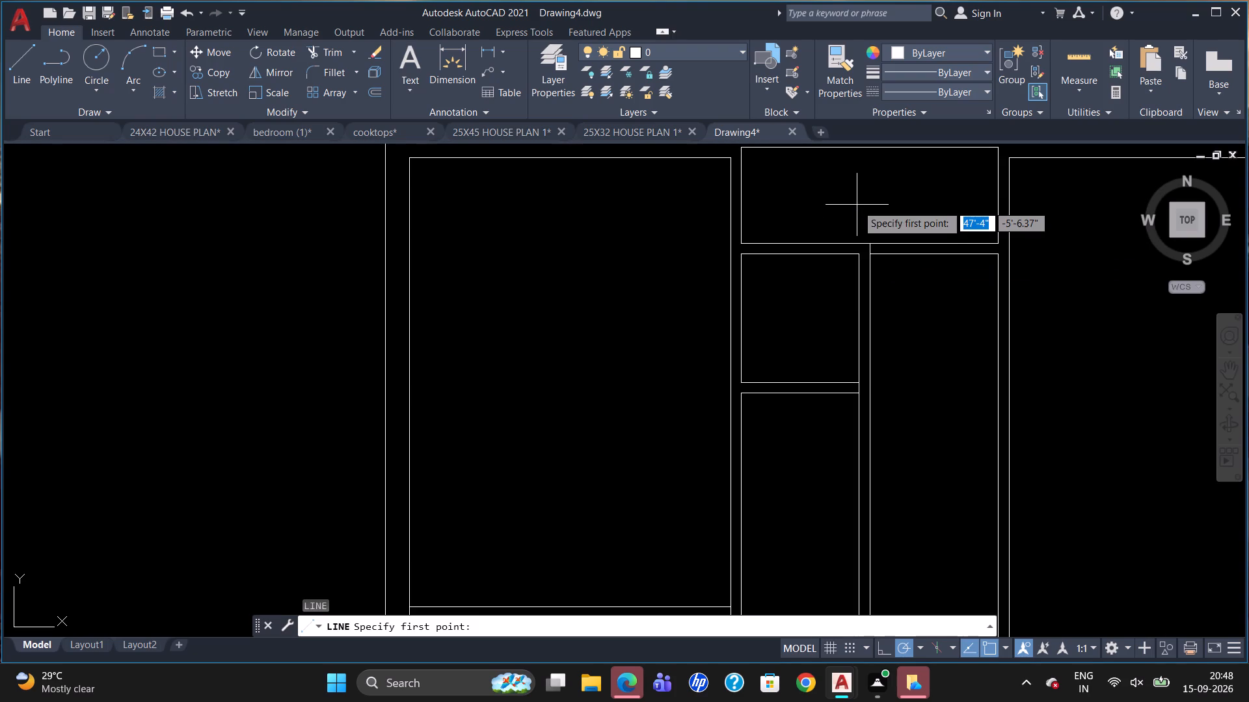
{"action": "type", "text": "tk"}
{"action": "key", "text": "Return"}
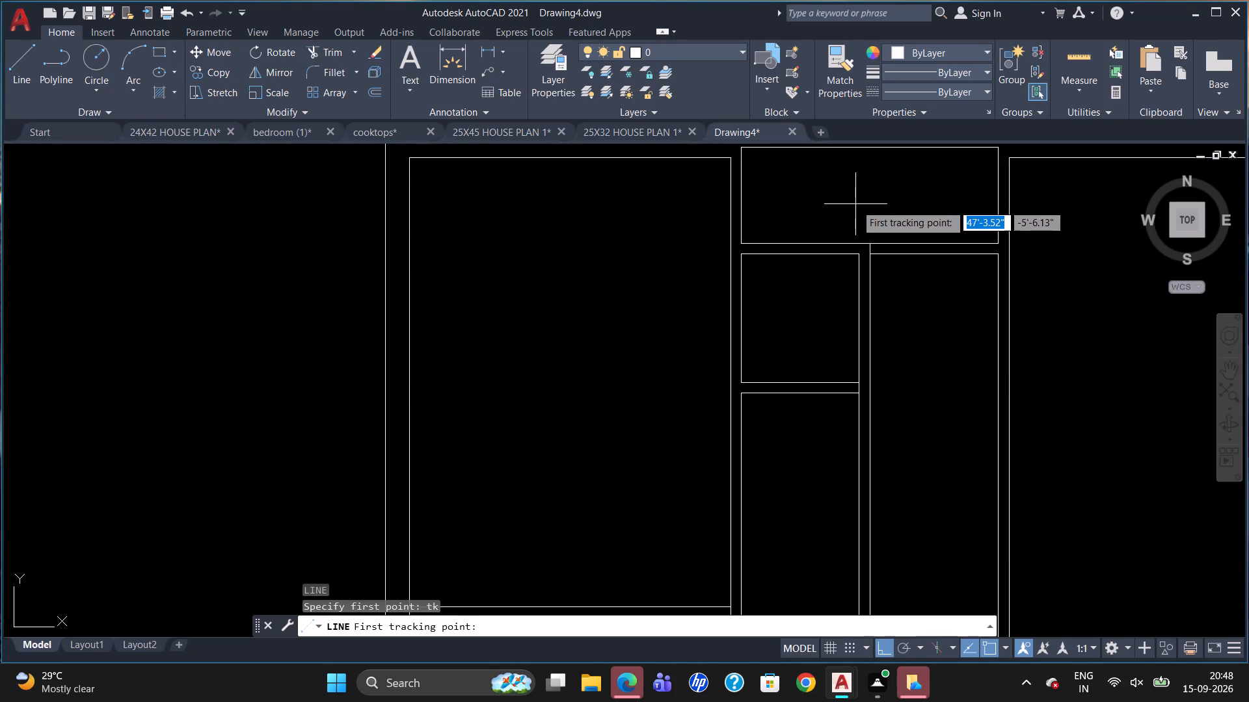
{"action": "left_click", "coordinate": [870, 245]}
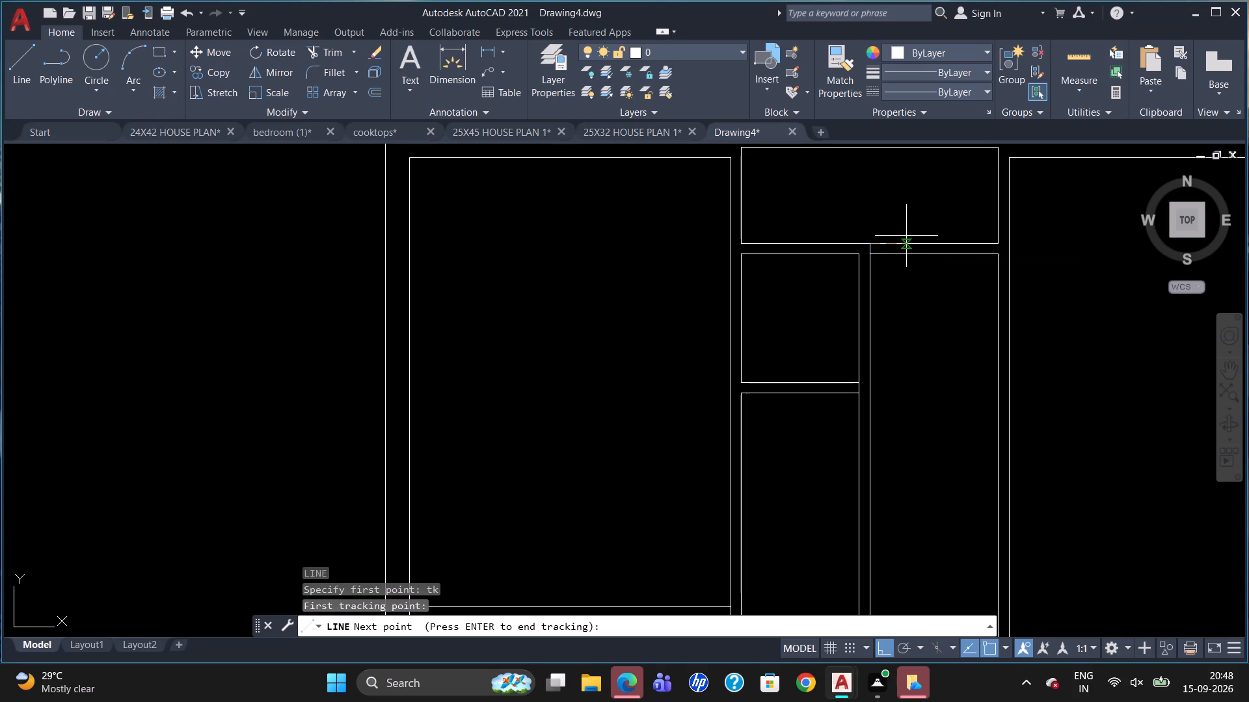
{"action": "type", "text": "2'6\""}
{"action": "key", "text": "Return"}
{"action": "key", "text": "Return"}
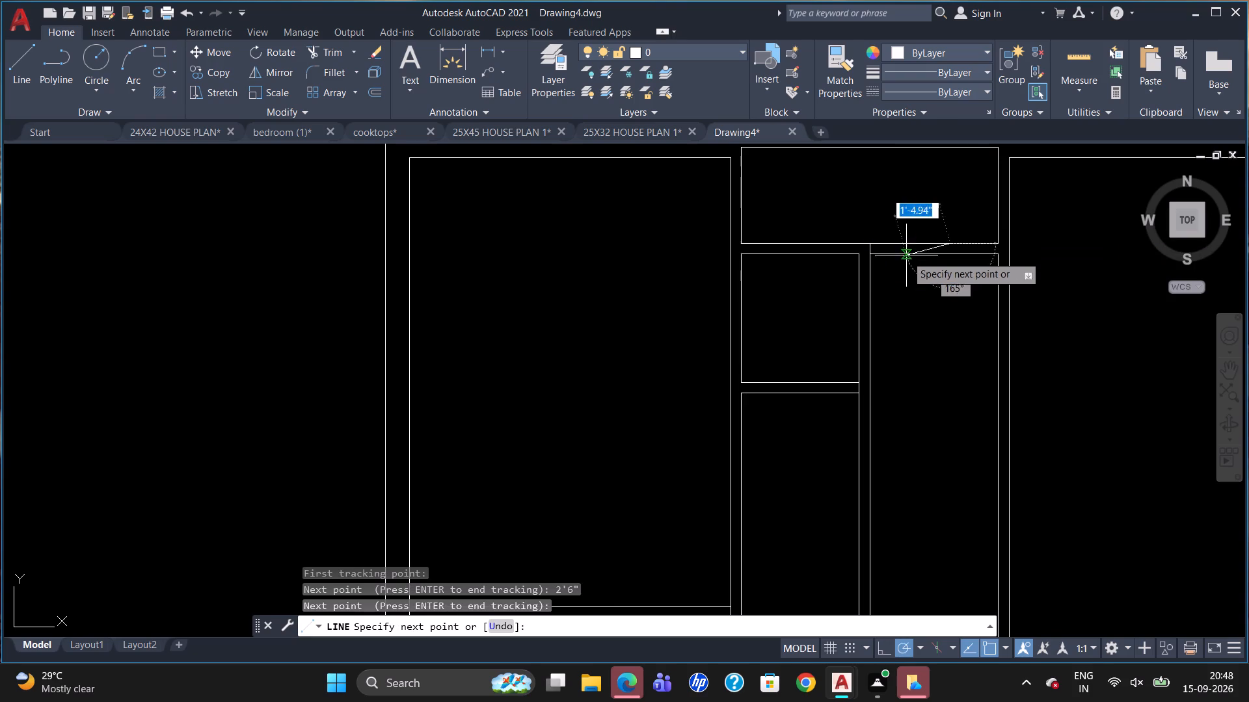
{"action": "left_click", "coordinate": [948, 253]}
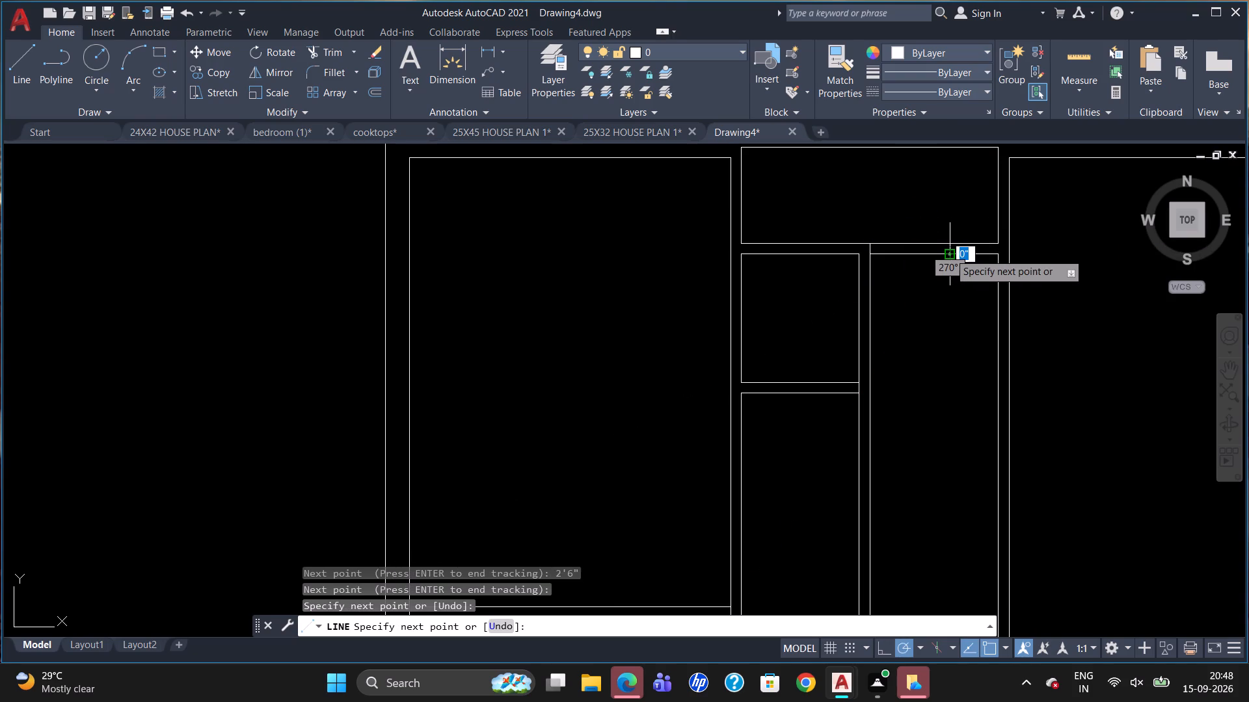
{"action": "key", "text": "Escape"}
Trim the upper cross wall's lower line between the second partition's right line and the new jamb line.
{"action": "type", "text": "tr"}
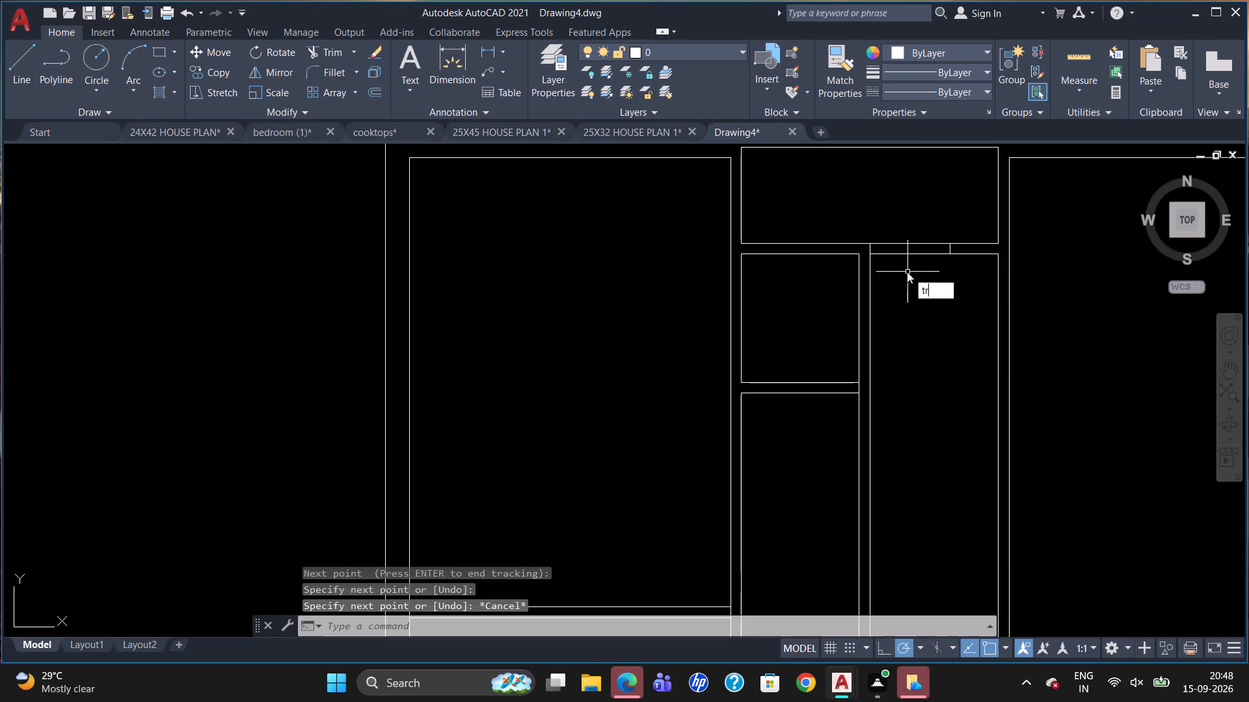
{"action": "key", "text": "Return"}
{"action": "key", "text": "Return"}
{"action": "left_click", "coordinate": [906, 252]}
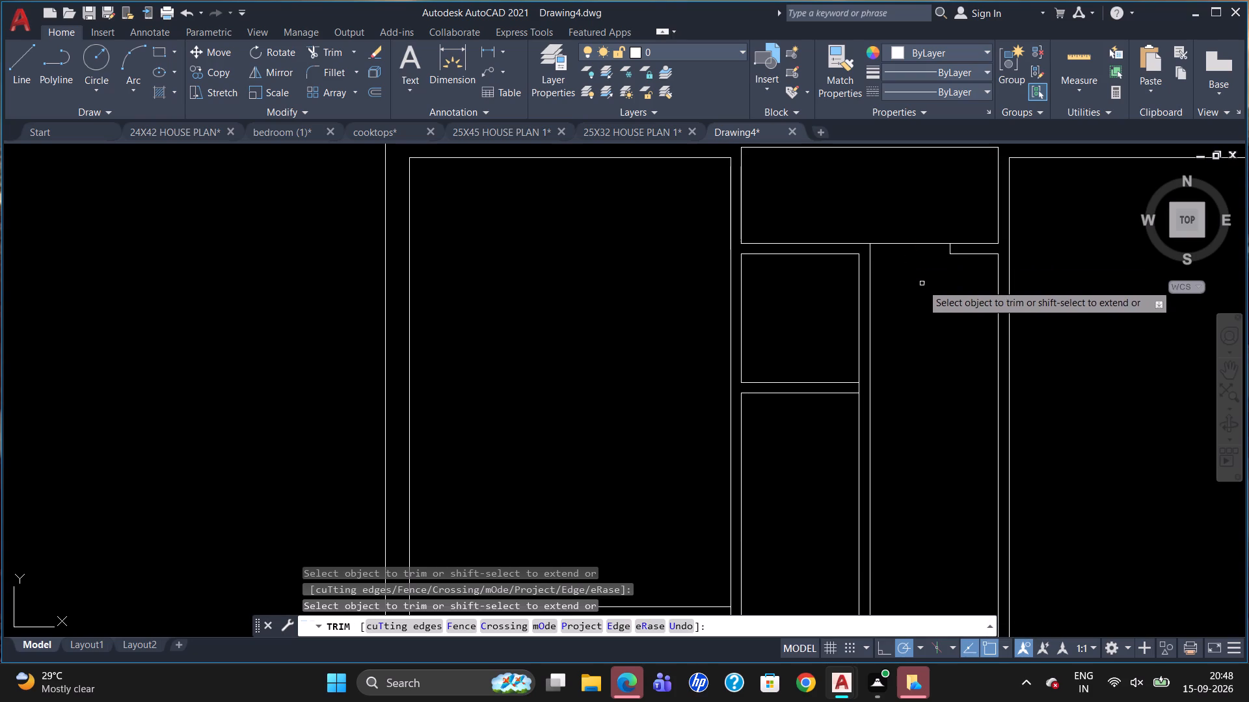
{"action": "scroll", "coordinate": [905, 283], "scroll_direction": "down", "scroll_amount": 1}
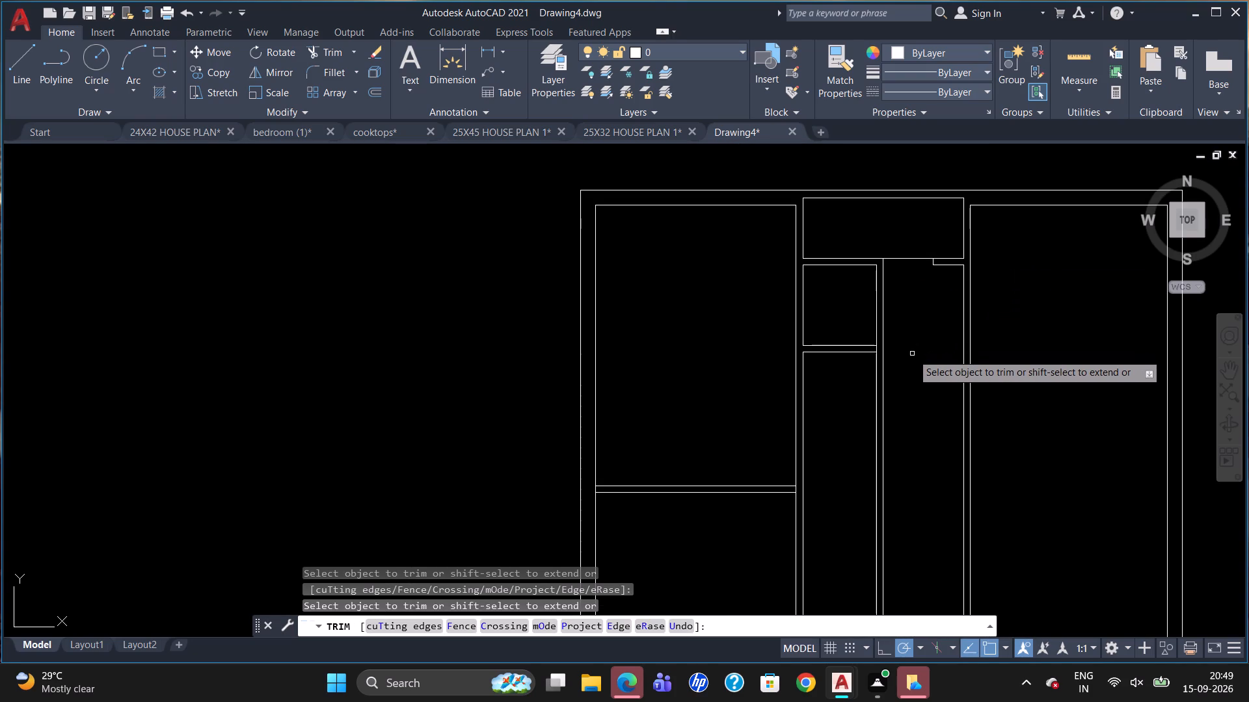
{"action": "key", "text": "Escape"}
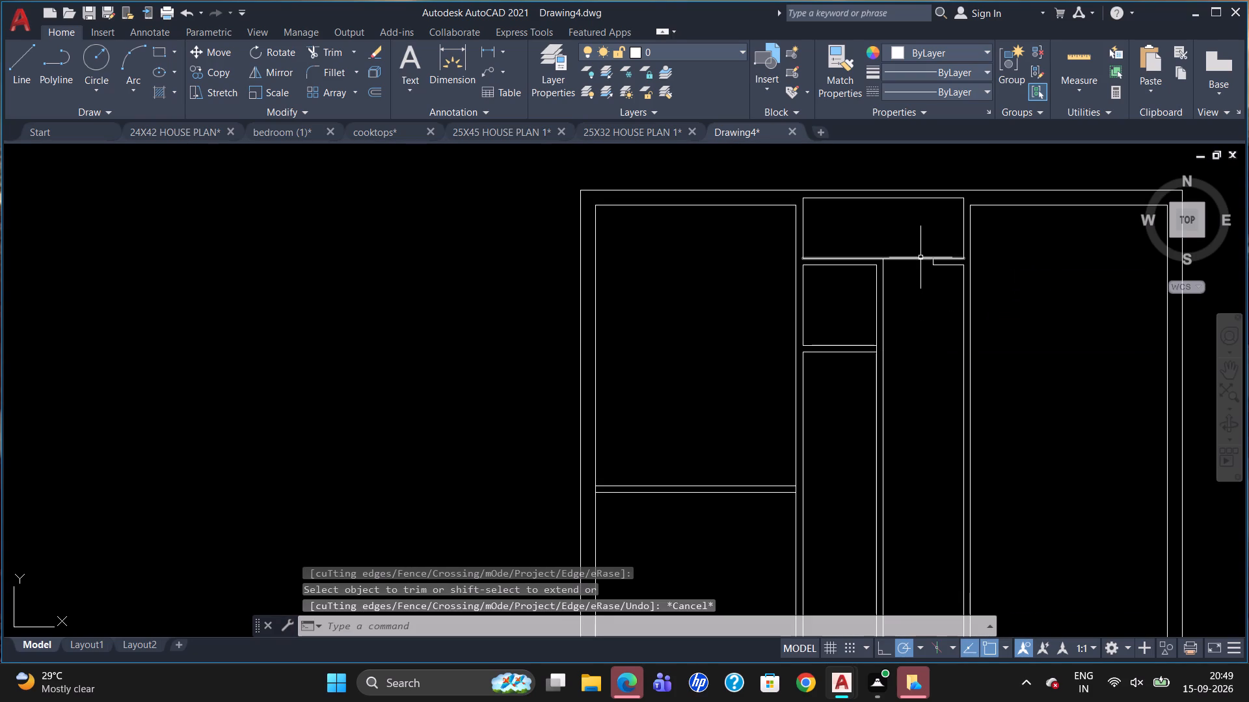
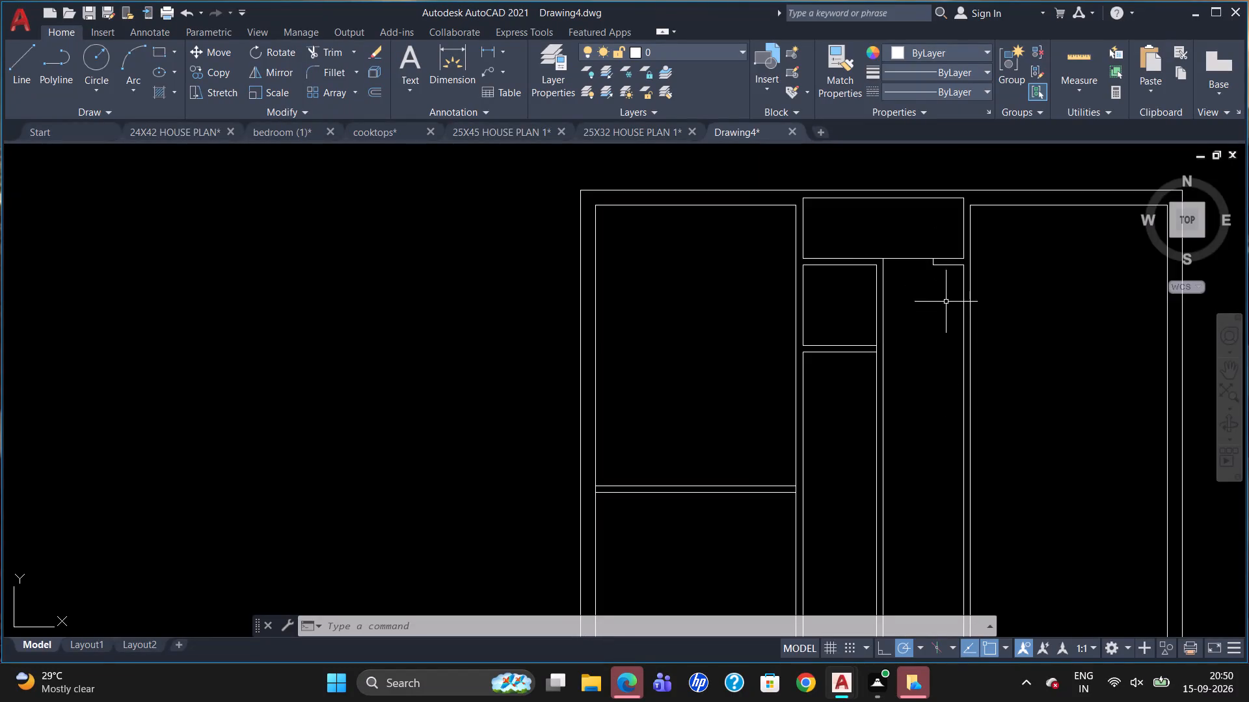
Offset the short remaining piece of the upper cross wall's lower line, beside the third partition, 7' down.
{"action": "scroll", "coordinate": [980, 290], "scroll_direction": "up", "scroll_amount": 1}
{"action": "left_click", "coordinate": [915, 252]}
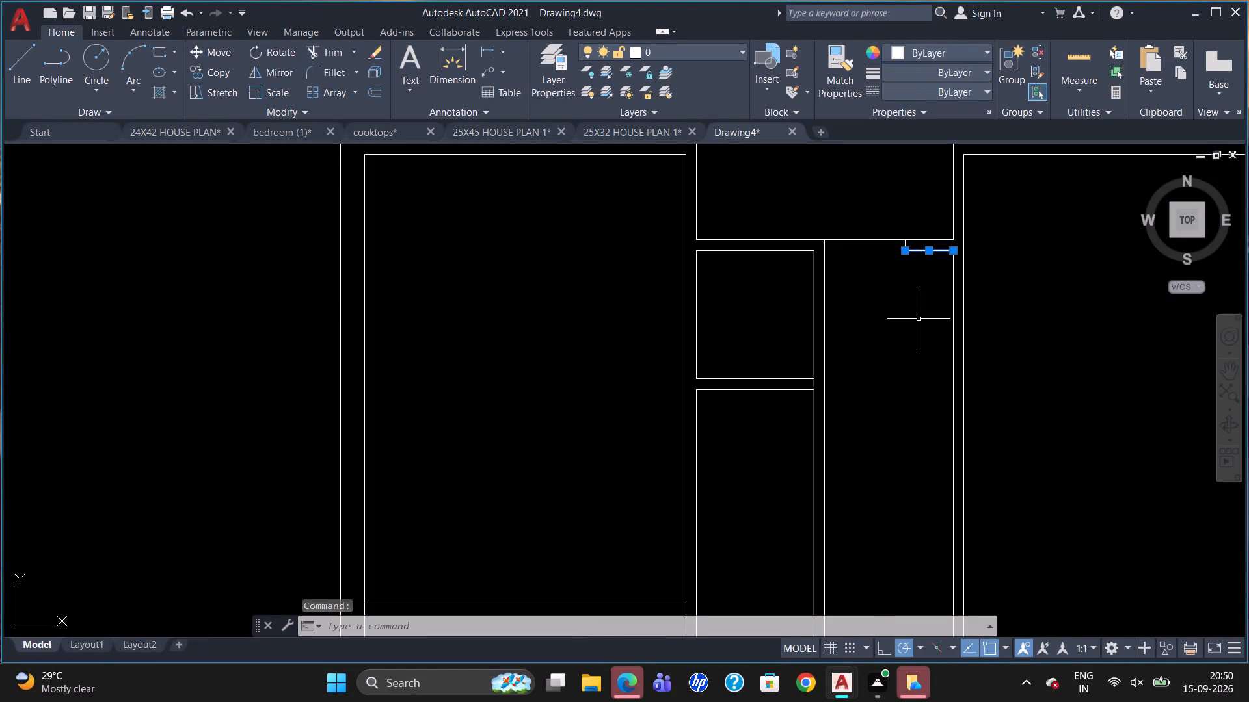
{"action": "key", "text": "Escape"}
{"action": "key", "text": "o"}
{"action": "key", "text": "Return"}
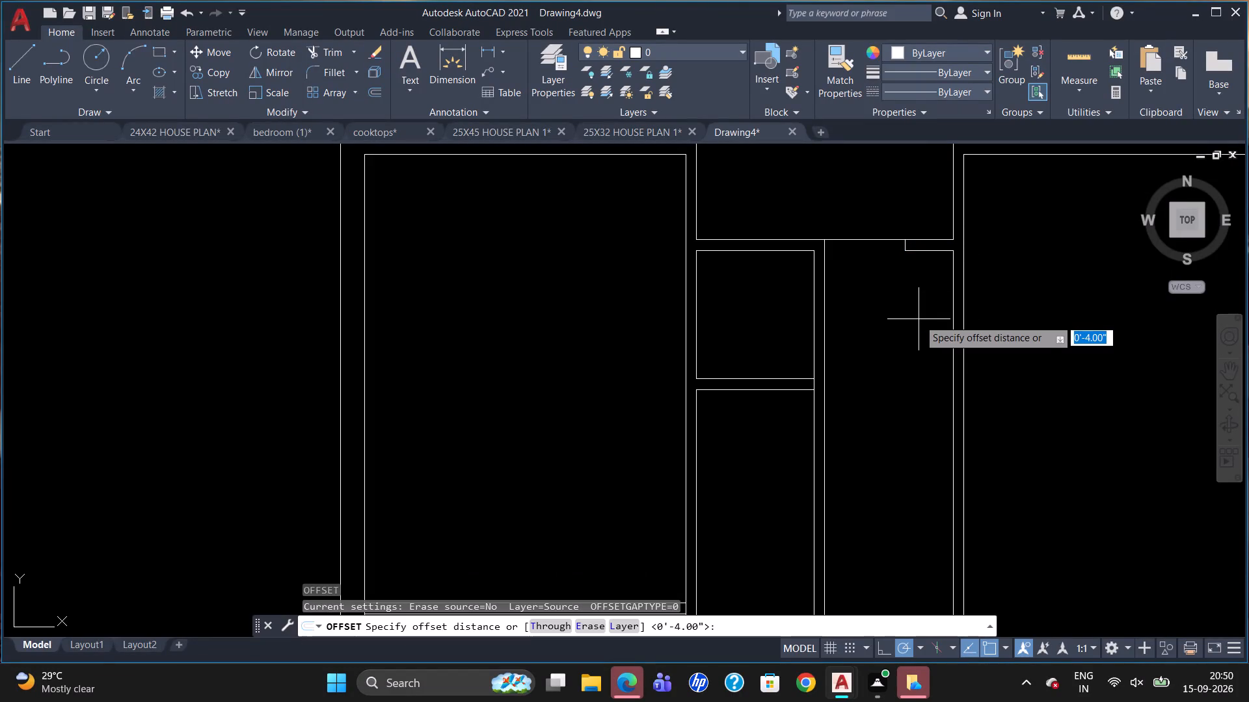
{"action": "type", "text": "7'"}
{"action": "key", "text": "Return"}
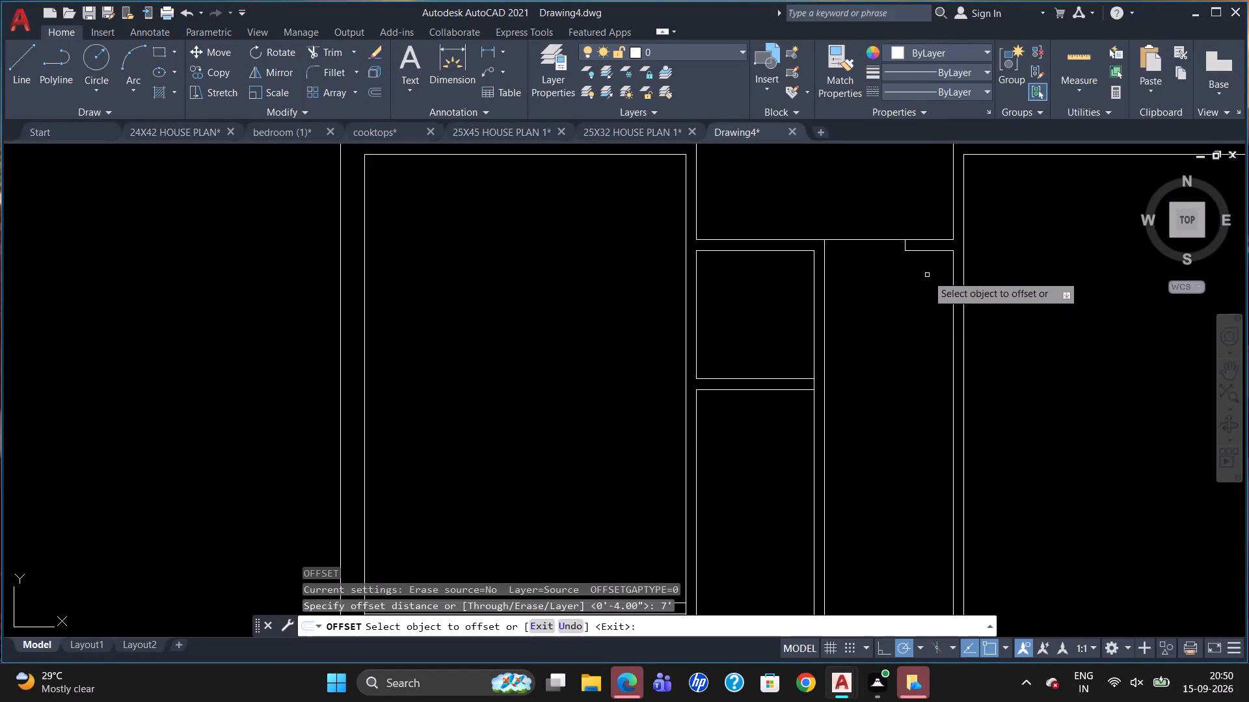
{"action": "left_click", "coordinate": [927, 251]}
{"action": "left_click", "coordinate": [931, 325]}
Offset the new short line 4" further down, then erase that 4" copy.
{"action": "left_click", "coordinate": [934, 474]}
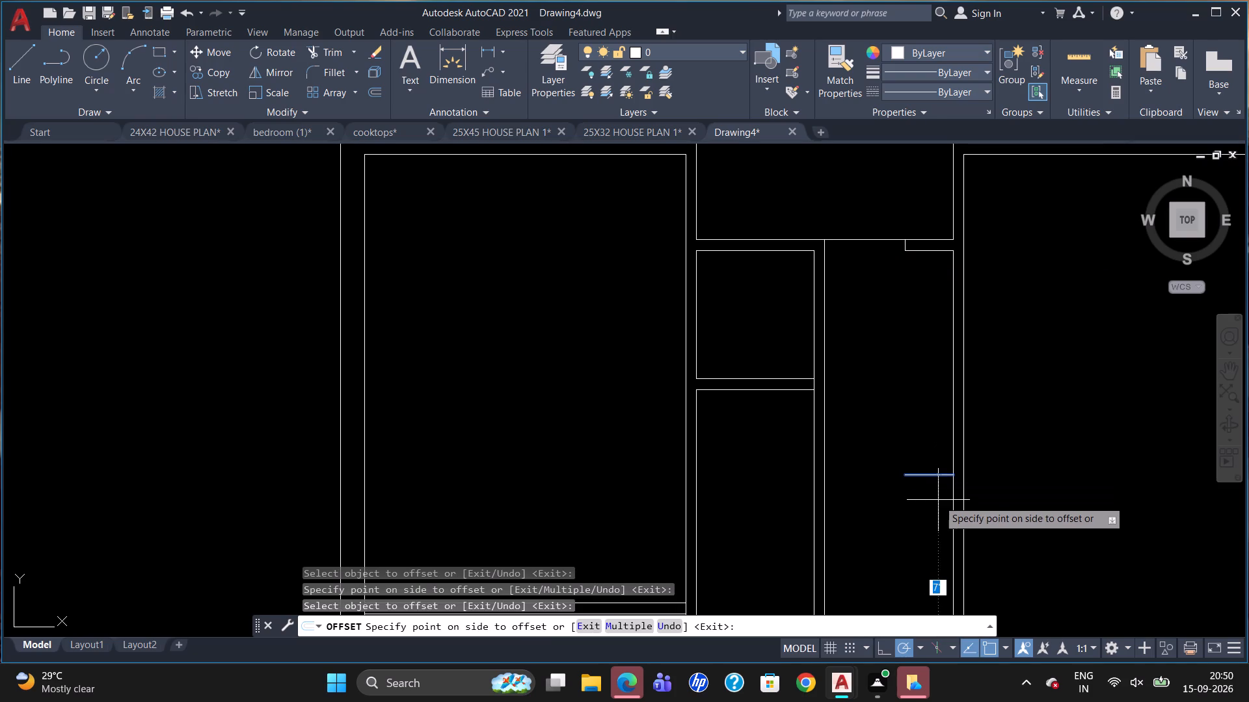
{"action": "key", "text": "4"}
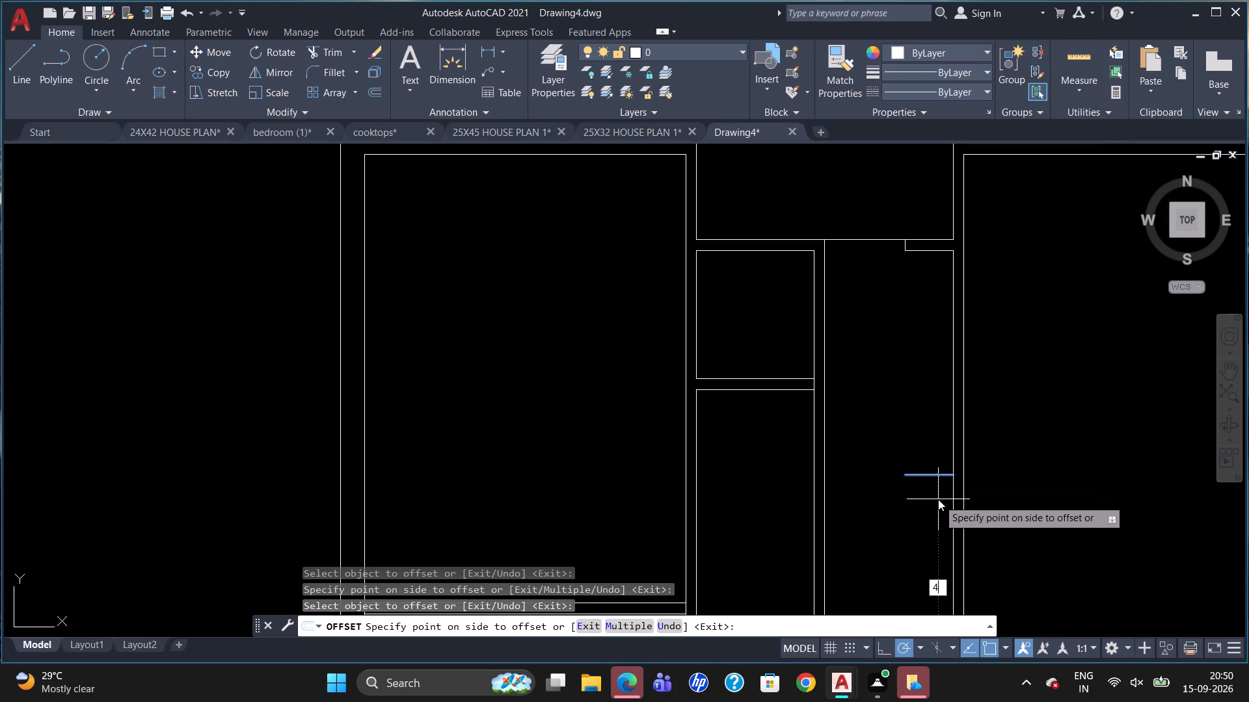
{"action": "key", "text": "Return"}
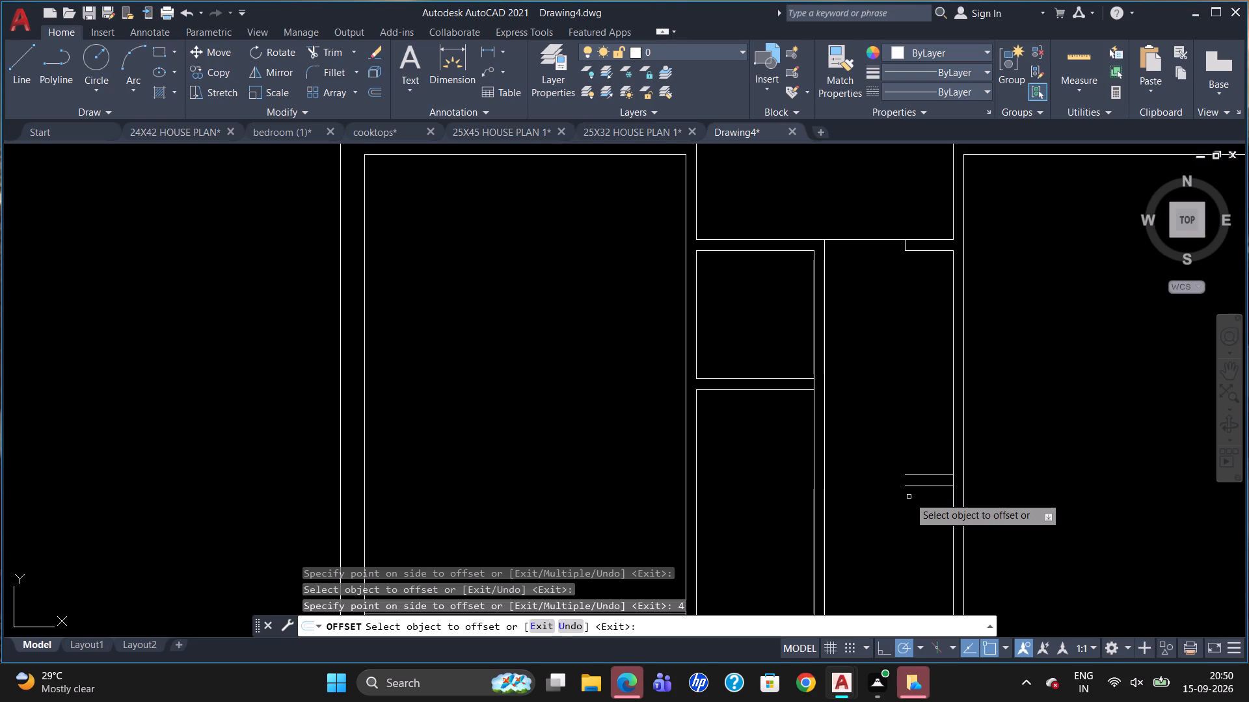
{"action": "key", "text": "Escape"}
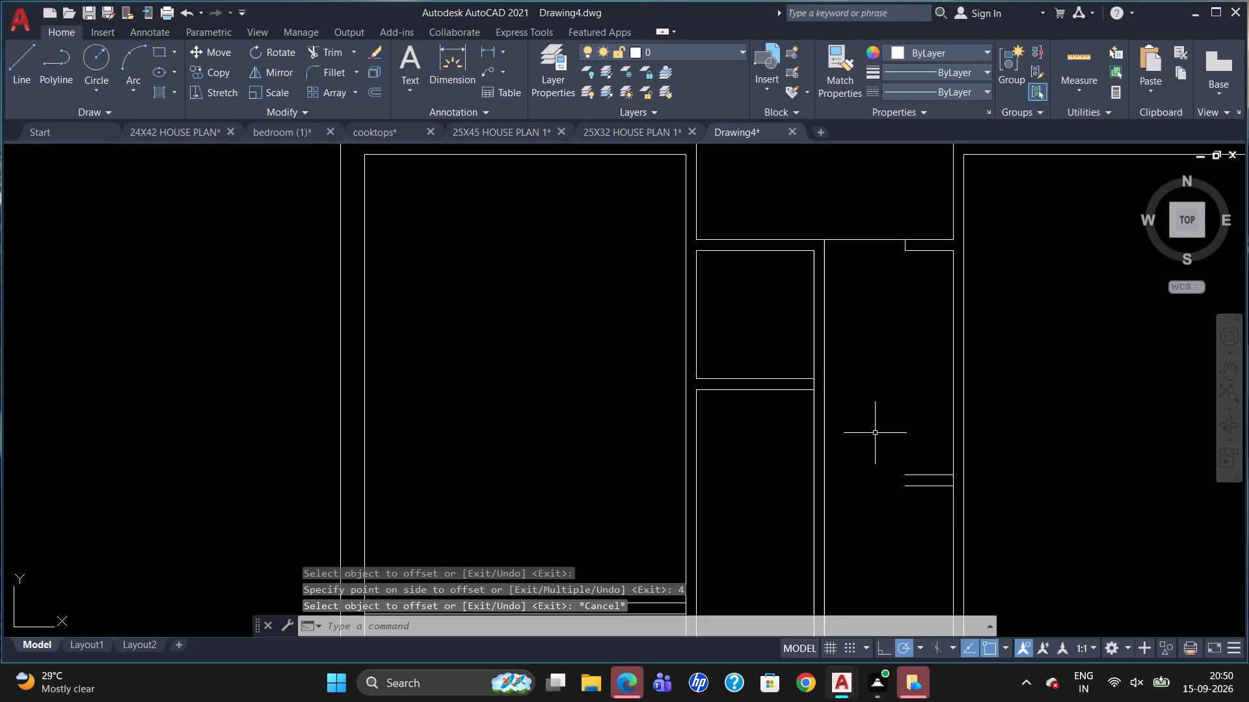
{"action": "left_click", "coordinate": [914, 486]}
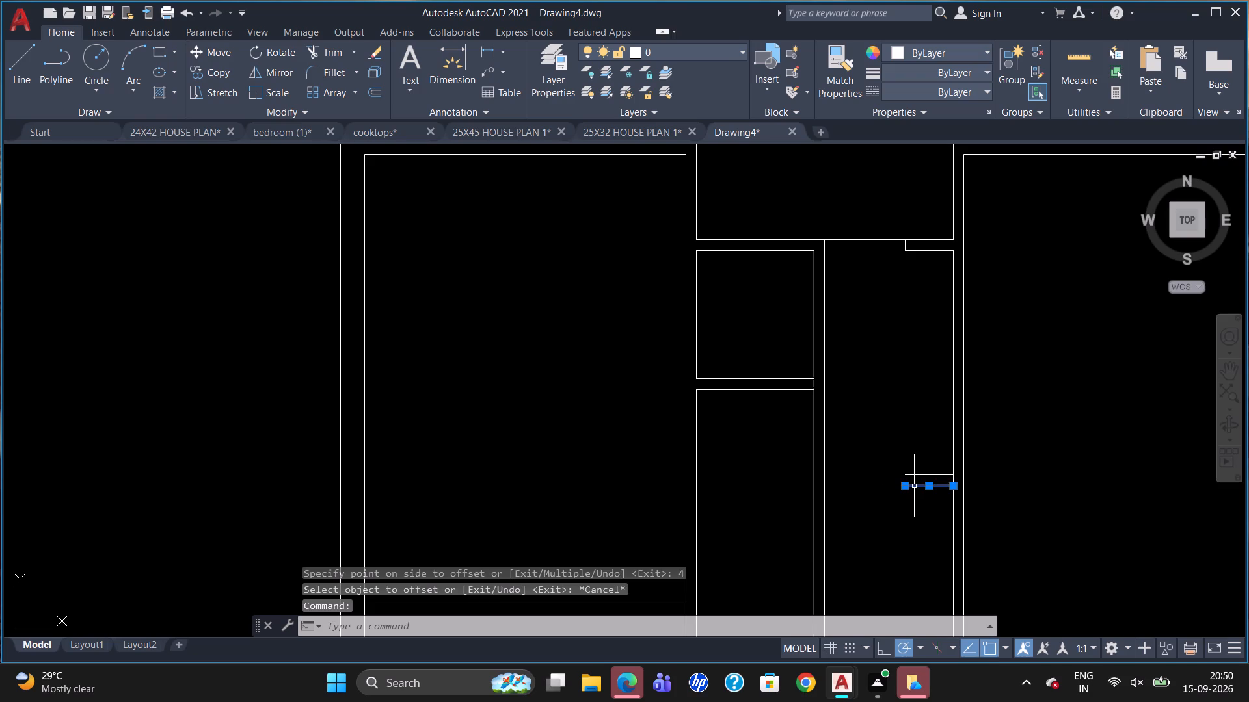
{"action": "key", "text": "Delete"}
Draw a horizontal line from the new short line's left end across the second partition to the first partition's right line.
{"action": "key", "text": "l"}
{"action": "key", "text": "Return"}
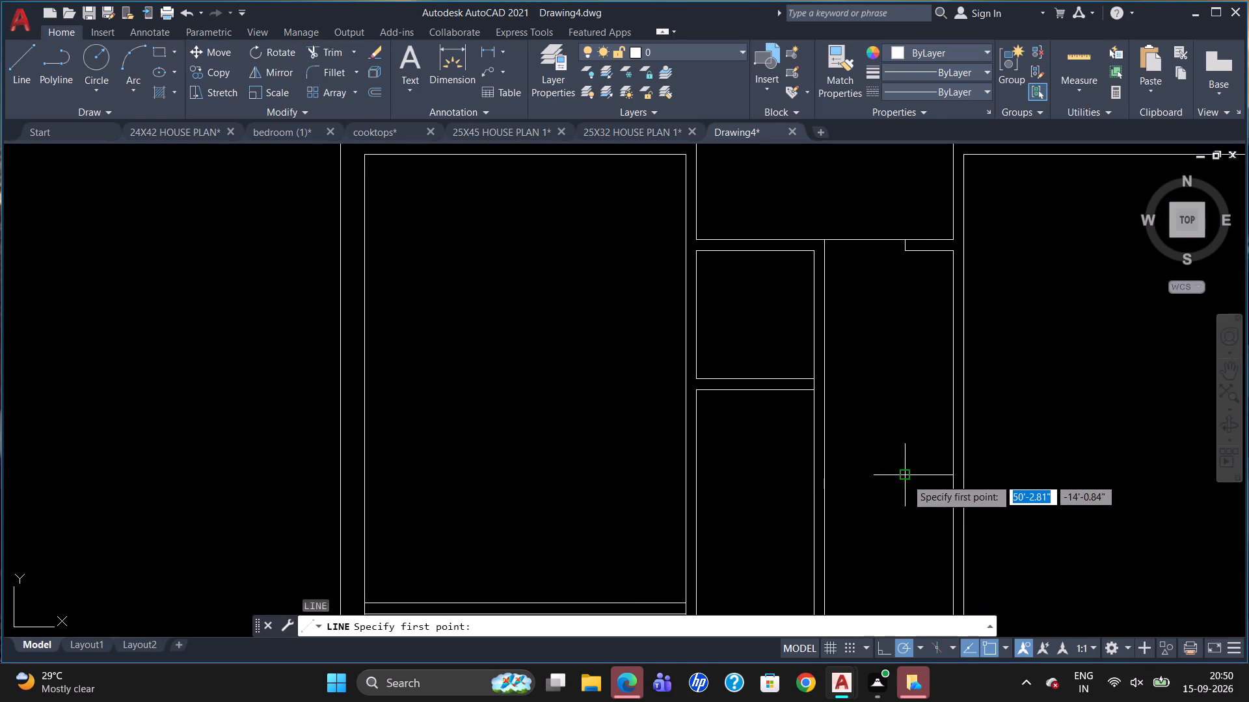
{"action": "left_click", "coordinate": [906, 477]}
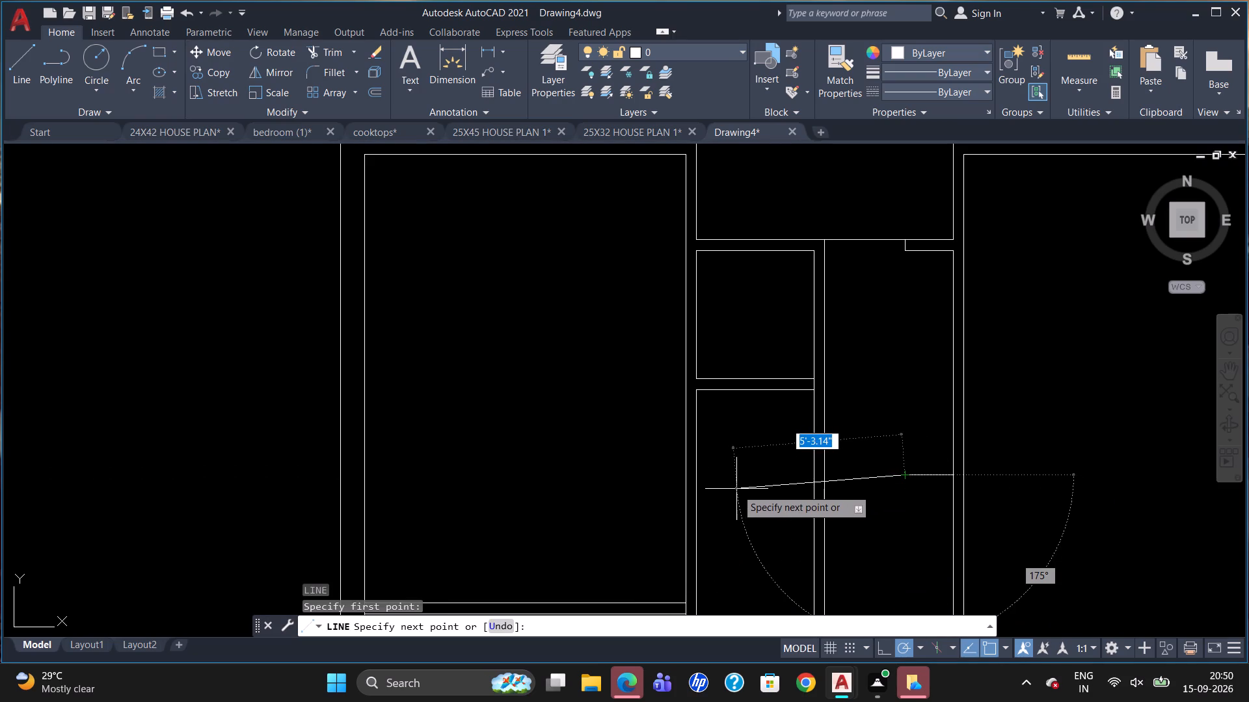
{"action": "left_click", "coordinate": [697, 476]}
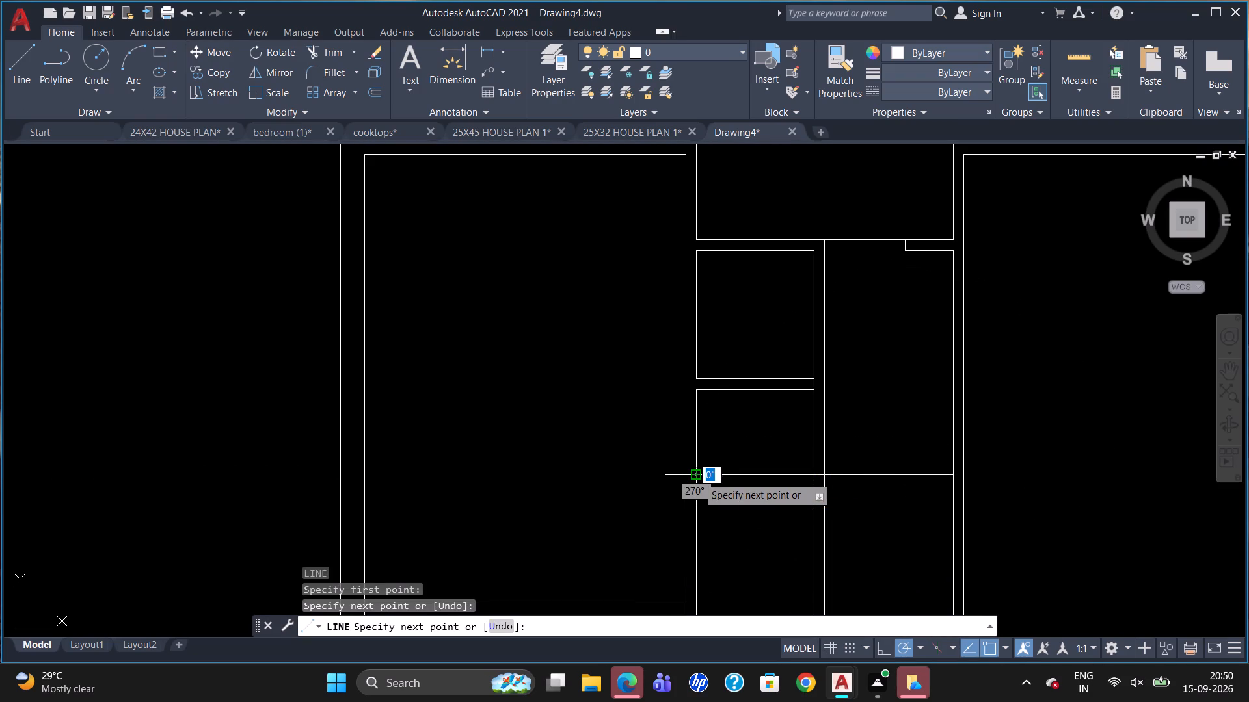
{"action": "key", "text": "Escape"}
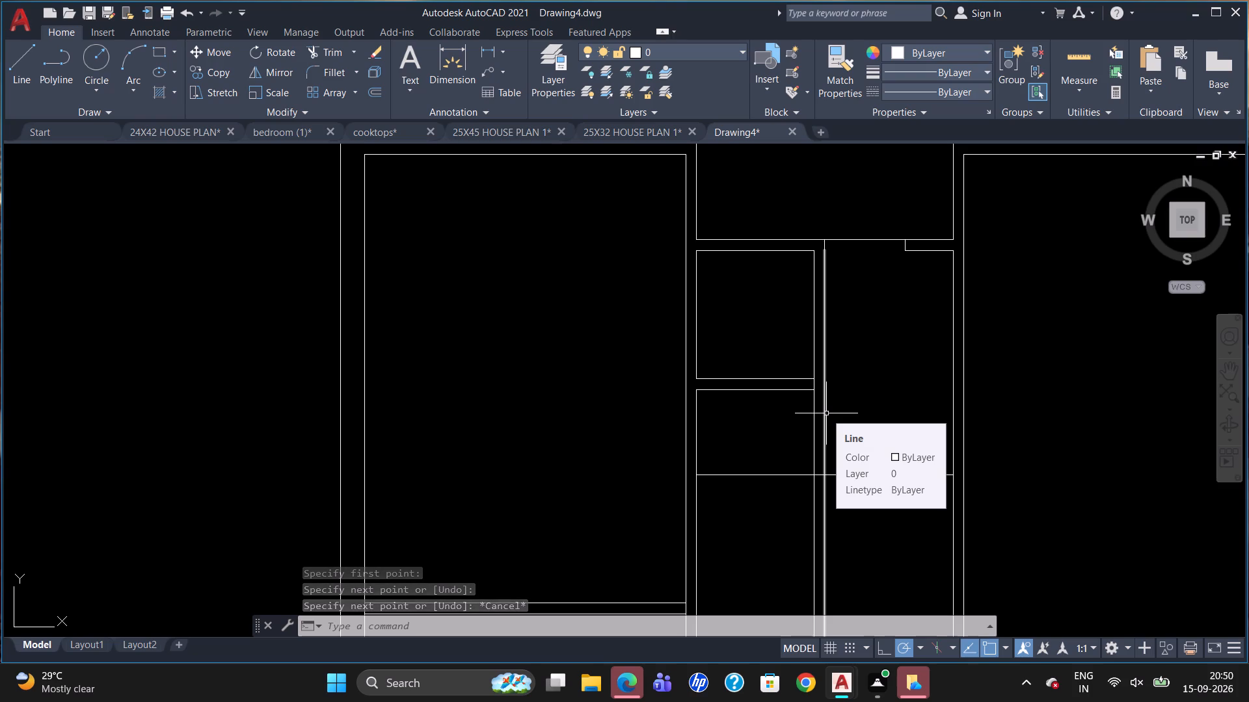
Offset both collinear horizontal lines between the first and third partitions 9" down to form a 9" cross wall.
{"action": "key", "text": "o"}
{"action": "key", "text": "Return"}
{"action": "key", "text": "9"}
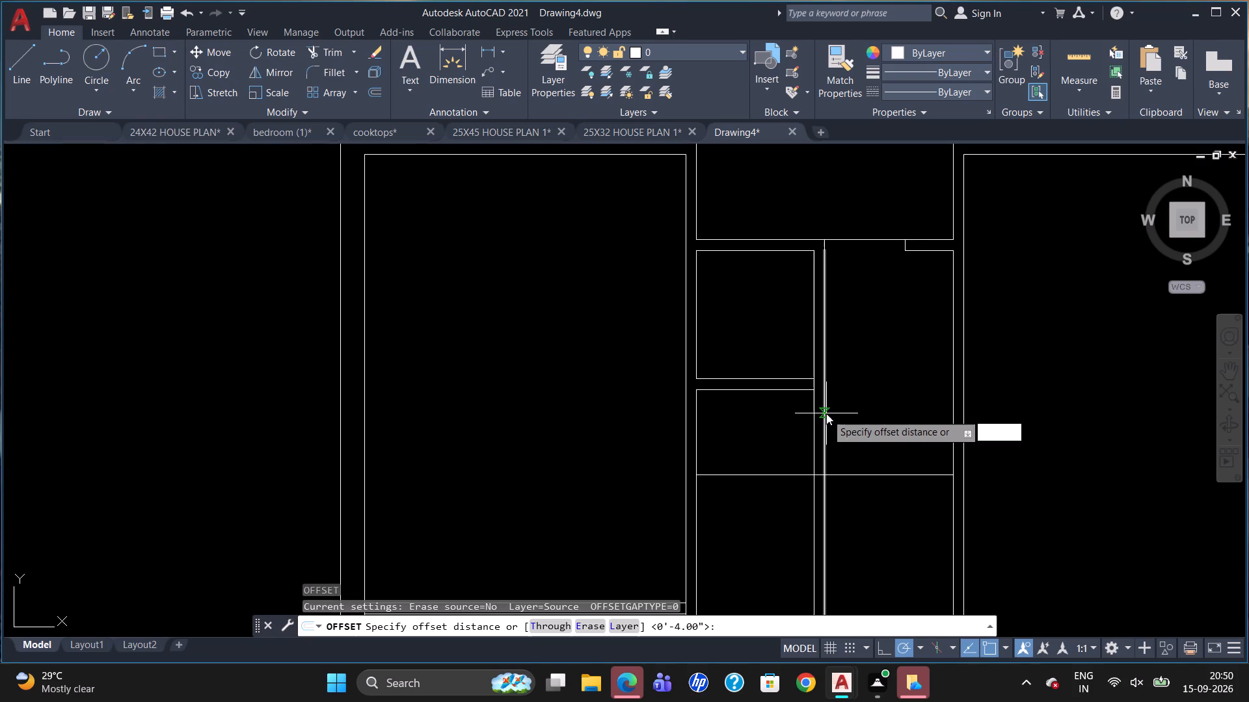
{"action": "key", "text": "Return"}
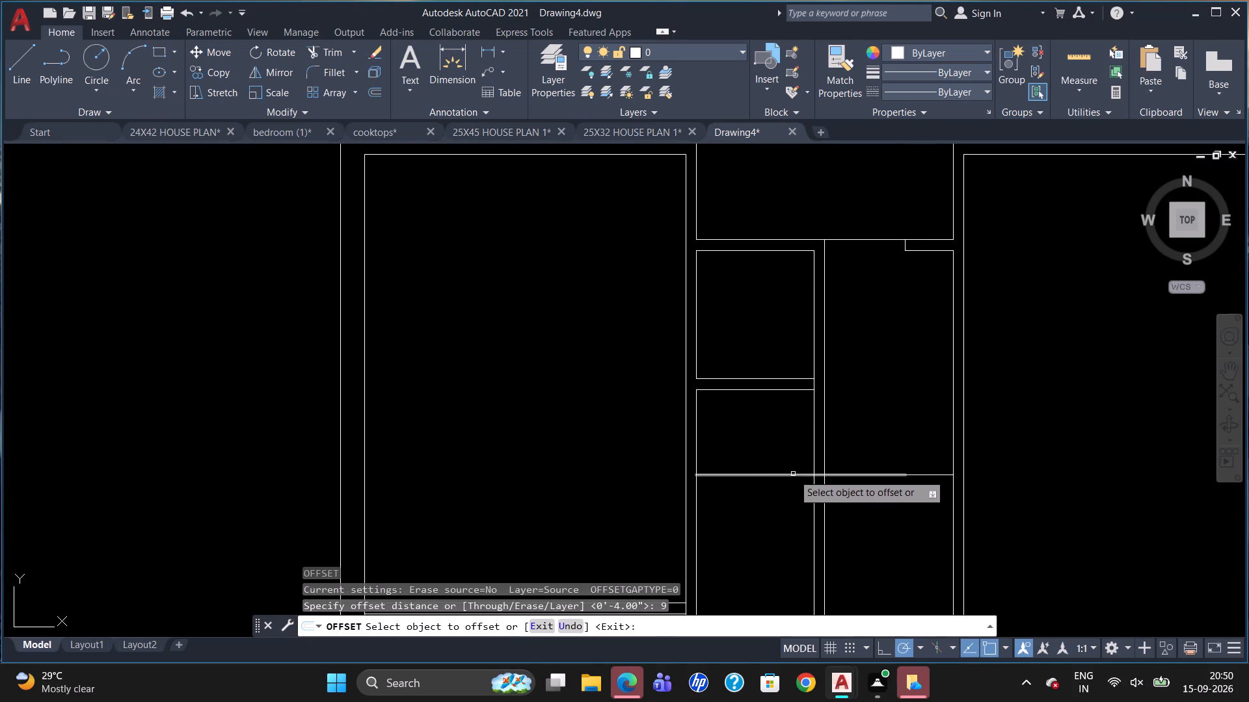
{"action": "left_click", "coordinate": [793, 474]}
{"action": "left_click", "coordinate": [787, 502]}
{"action": "left_click_drag", "start_coordinate": [917, 474], "coordinate": [917, 488]}
{"action": "left_click", "coordinate": [917, 502]}
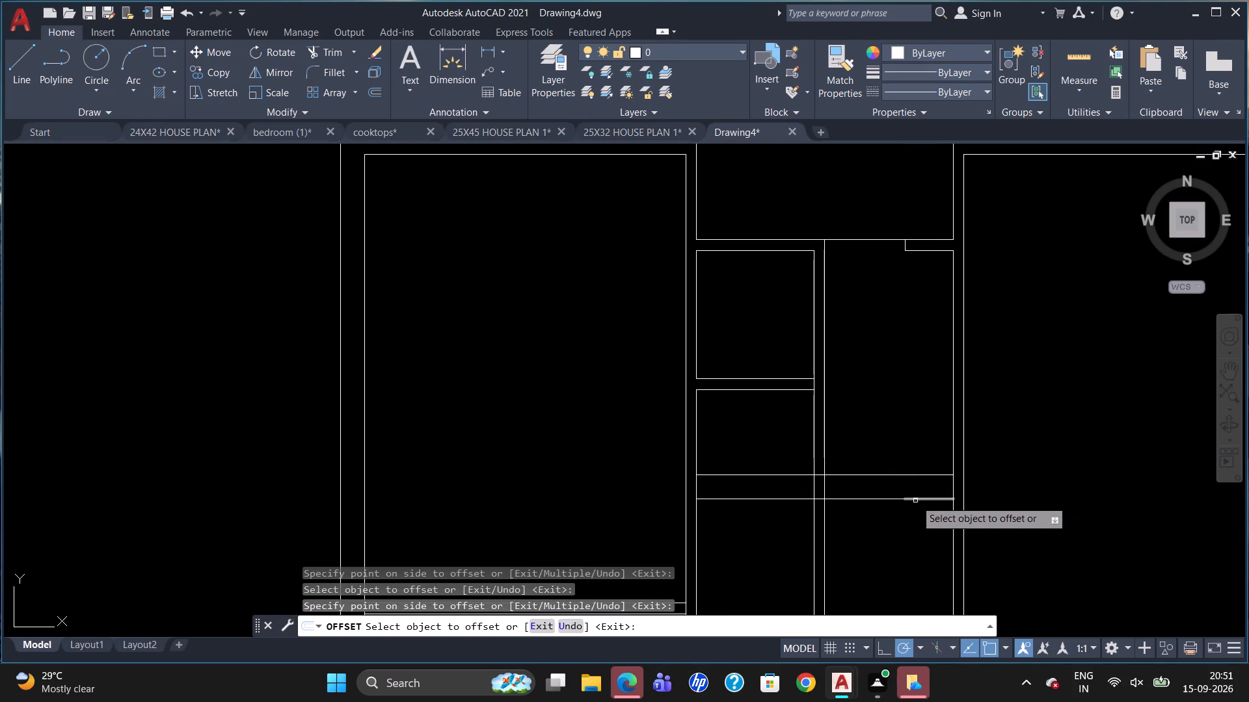
{"action": "key", "text": "Escape"}
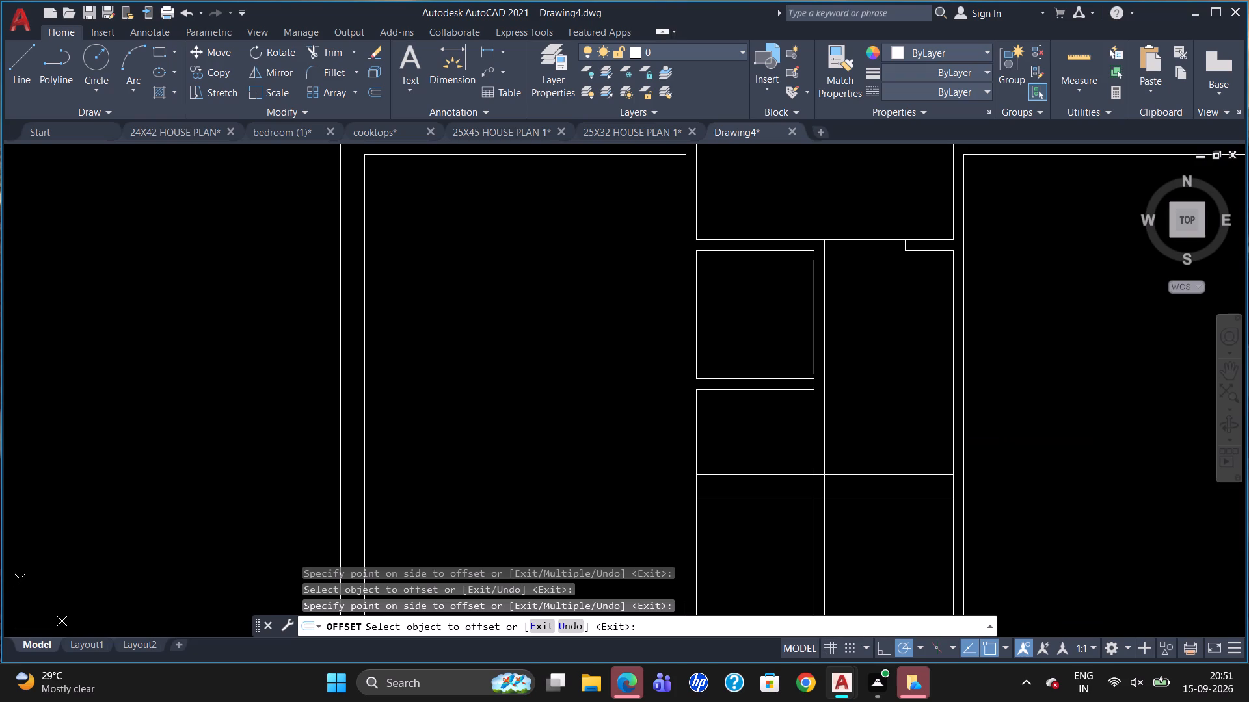
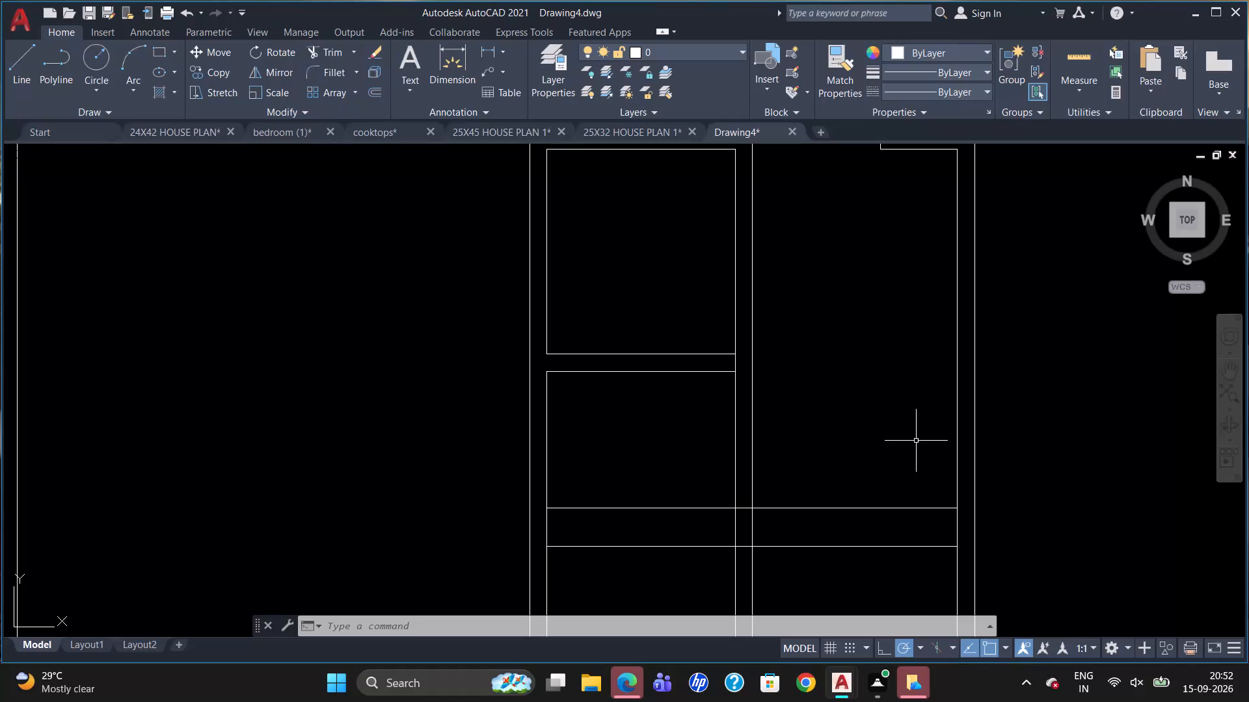
Trim the second partition's right line between the two lines of the 9" cross wall.
{"action": "scroll", "coordinate": [889, 354], "scroll_direction": "down", "scroll_amount": 2}
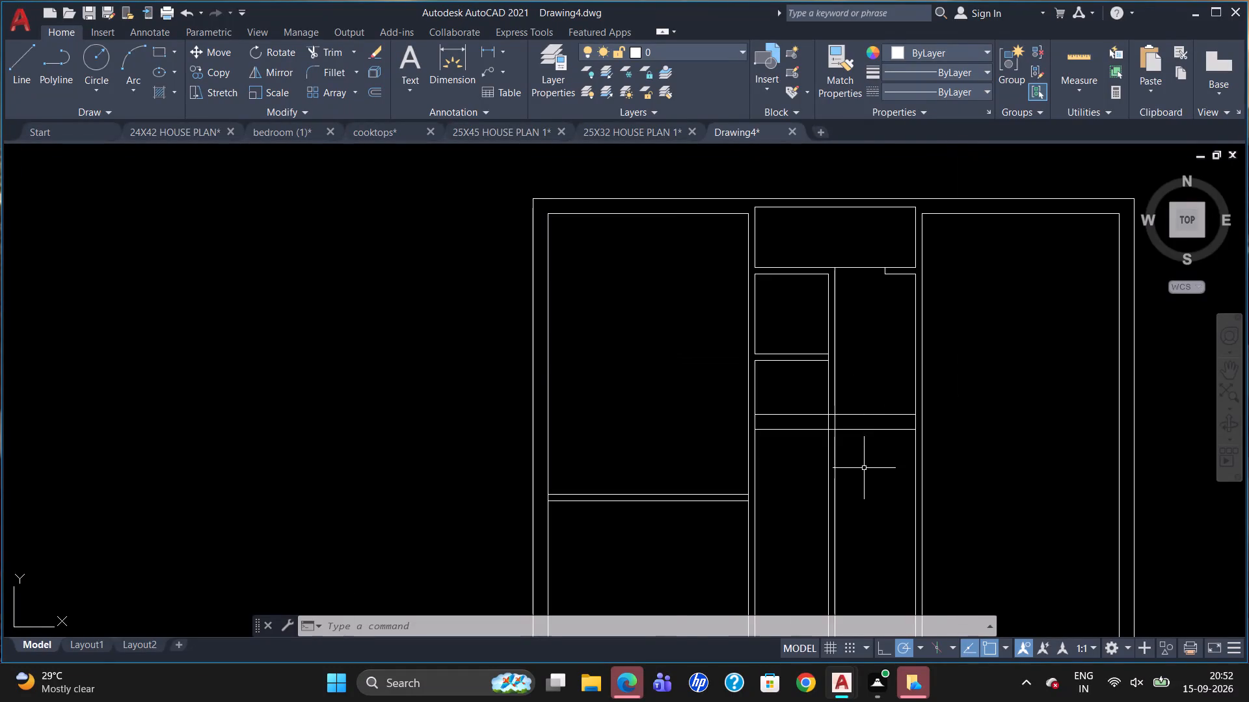
{"action": "scroll", "coordinate": [864, 469], "scroll_direction": "up", "scroll_amount": 1}
{"action": "type", "text": "tr"}
{"action": "key", "text": "Return"}
{"action": "key", "text": "Return"}
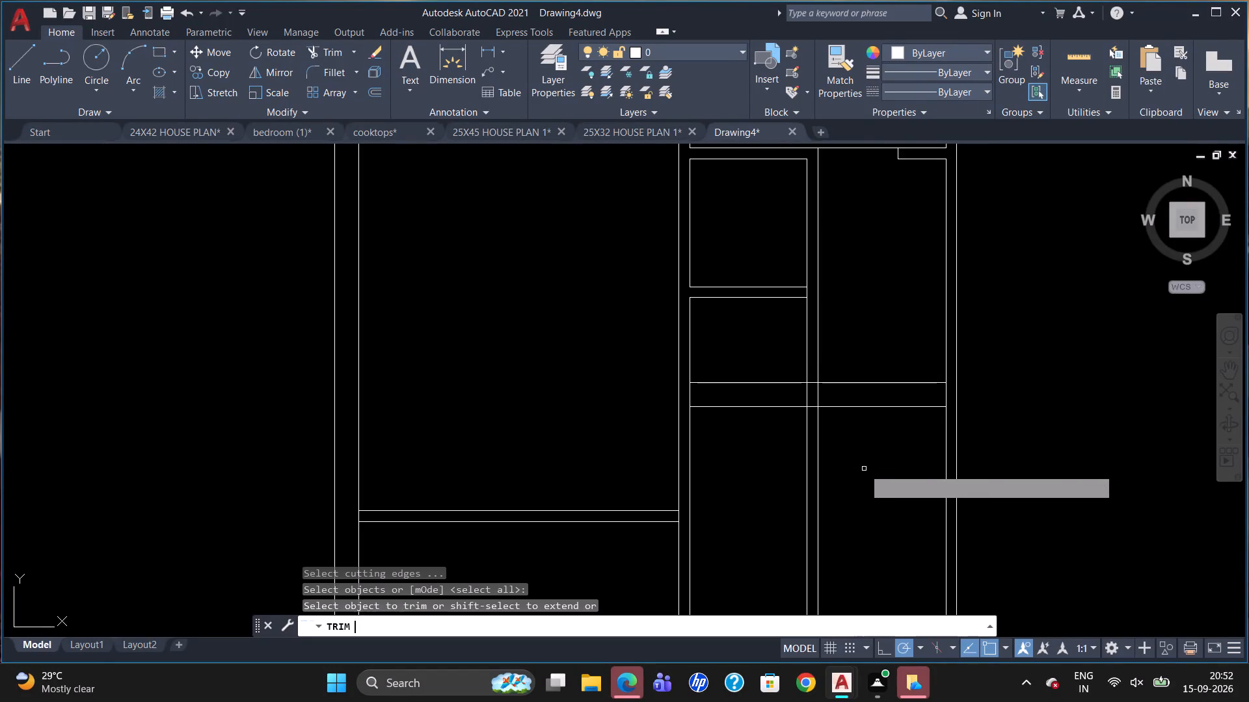
{"action": "left_click", "coordinate": [818, 394]}
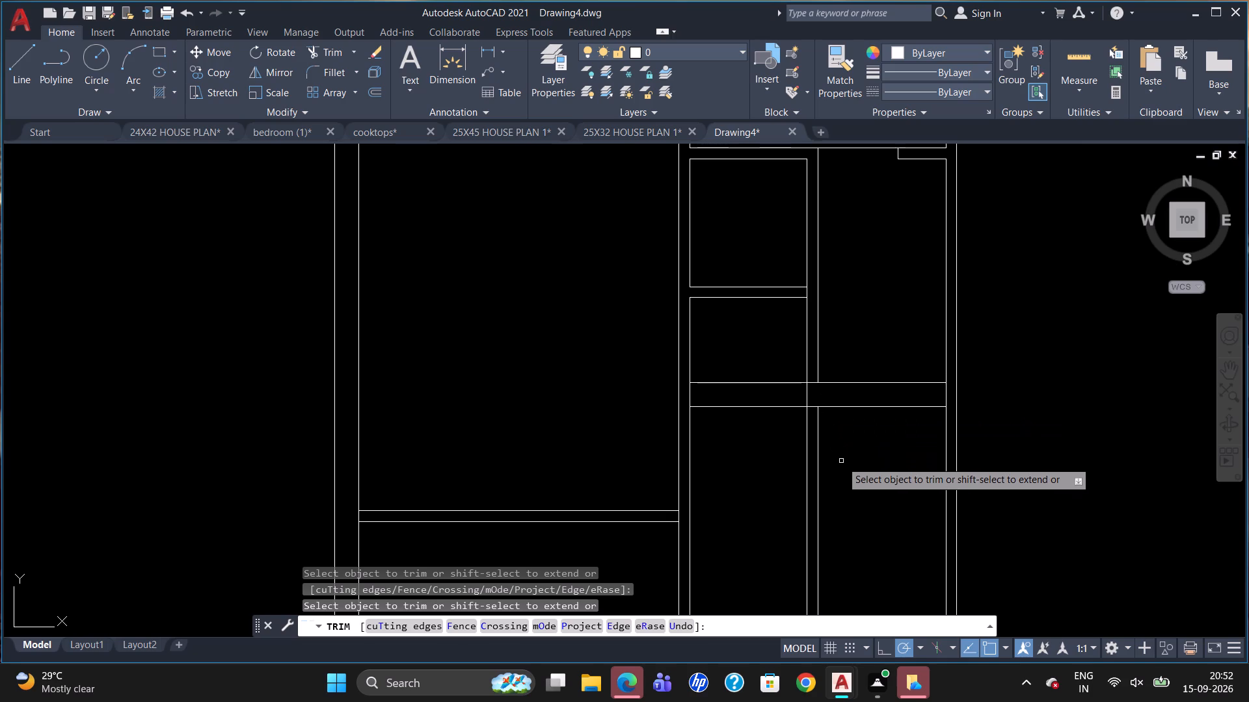
{"action": "key", "text": "Escape"}
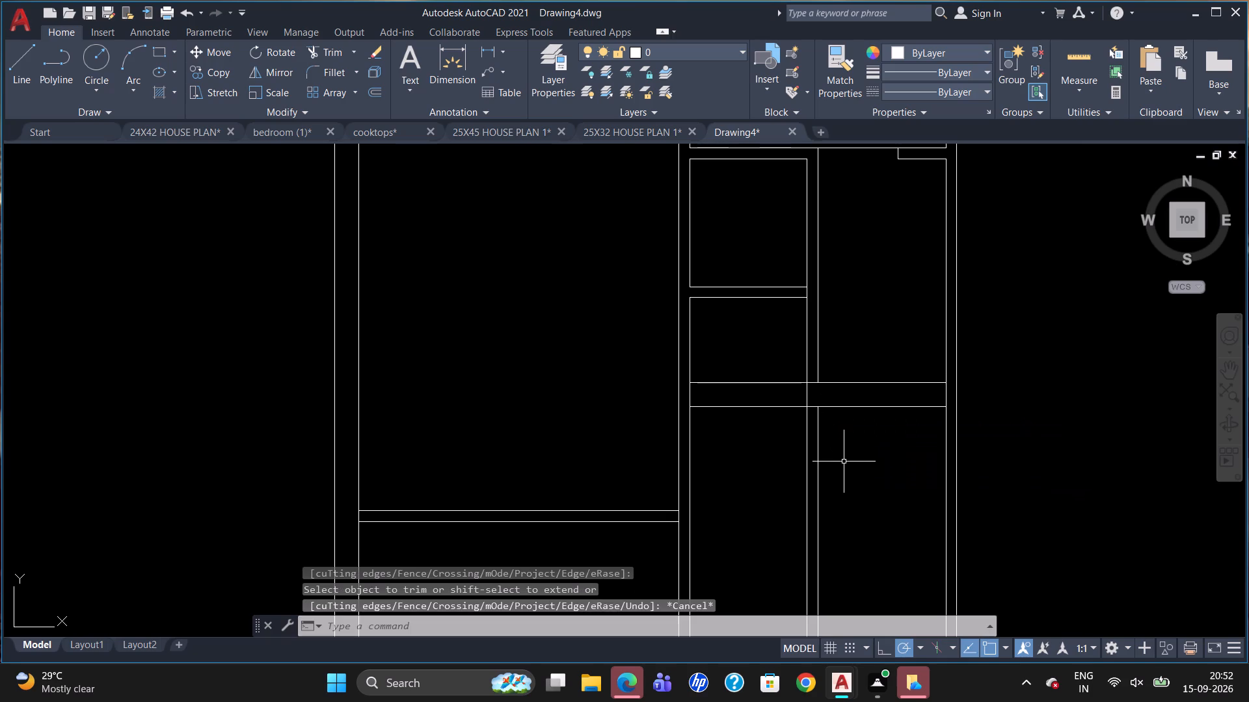
Draw a jamb line across the 4" cross wall between the first and second partitions, 2'6" from its second-partition end.
{"action": "key", "text": "l"}
{"action": "key", "text": "Return"}
{"action": "type", "text": "tk"}
{"action": "key", "text": "Return"}
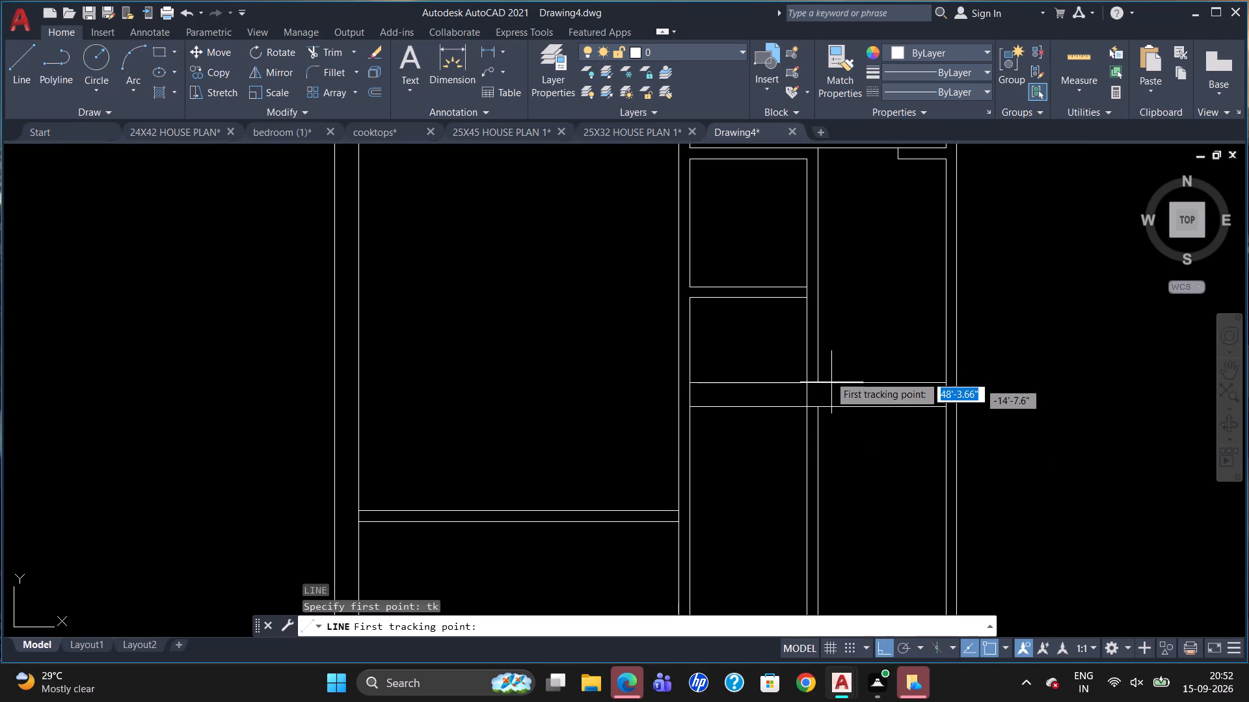
{"action": "left_click", "coordinate": [805, 297]}
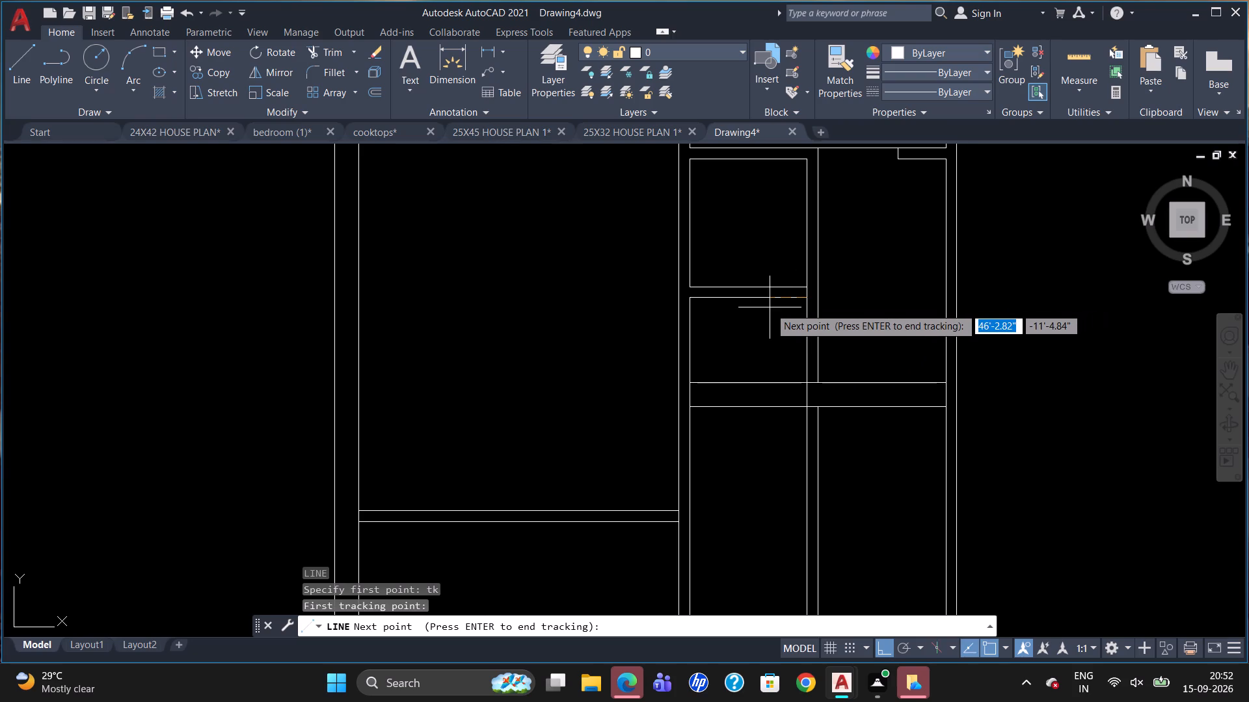
{"action": "type", "text": "2'6\""}
{"action": "key", "text": "Return"}
{"action": "key", "text": "Return"}
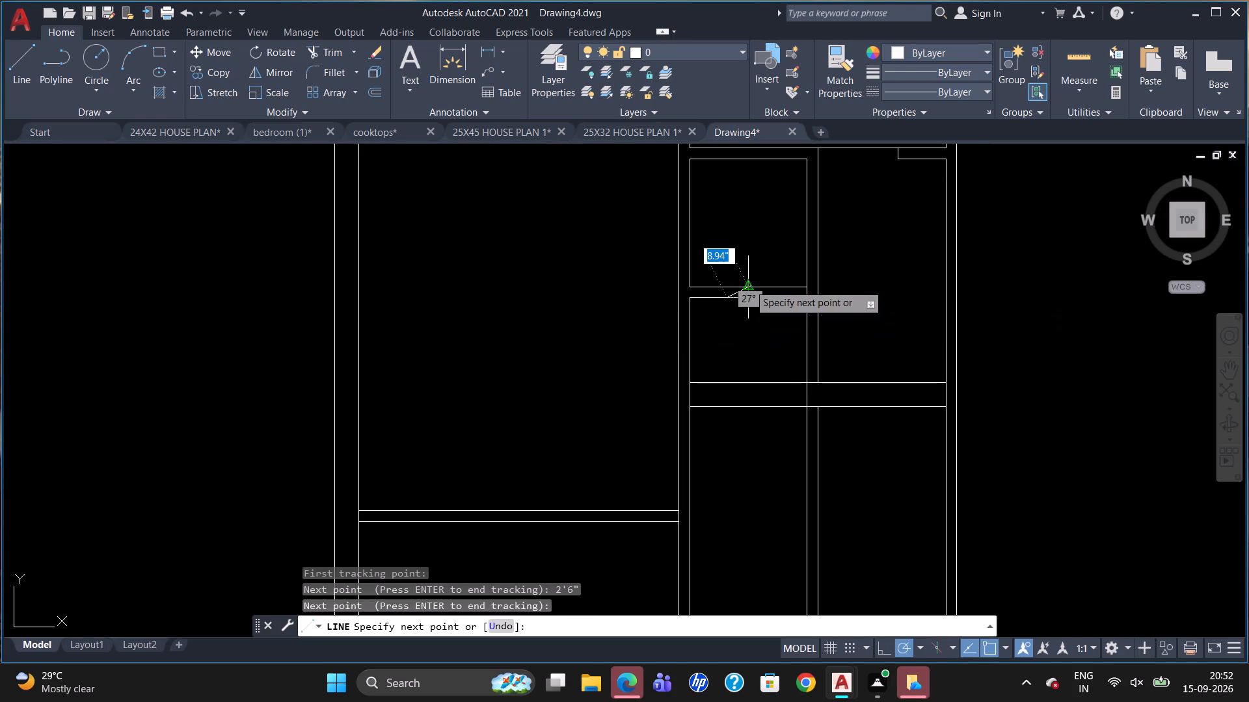
{"action": "scroll", "coordinate": [748, 284], "scroll_direction": "up", "scroll_amount": 3}
{"action": "left_click", "coordinate": [662, 291]}
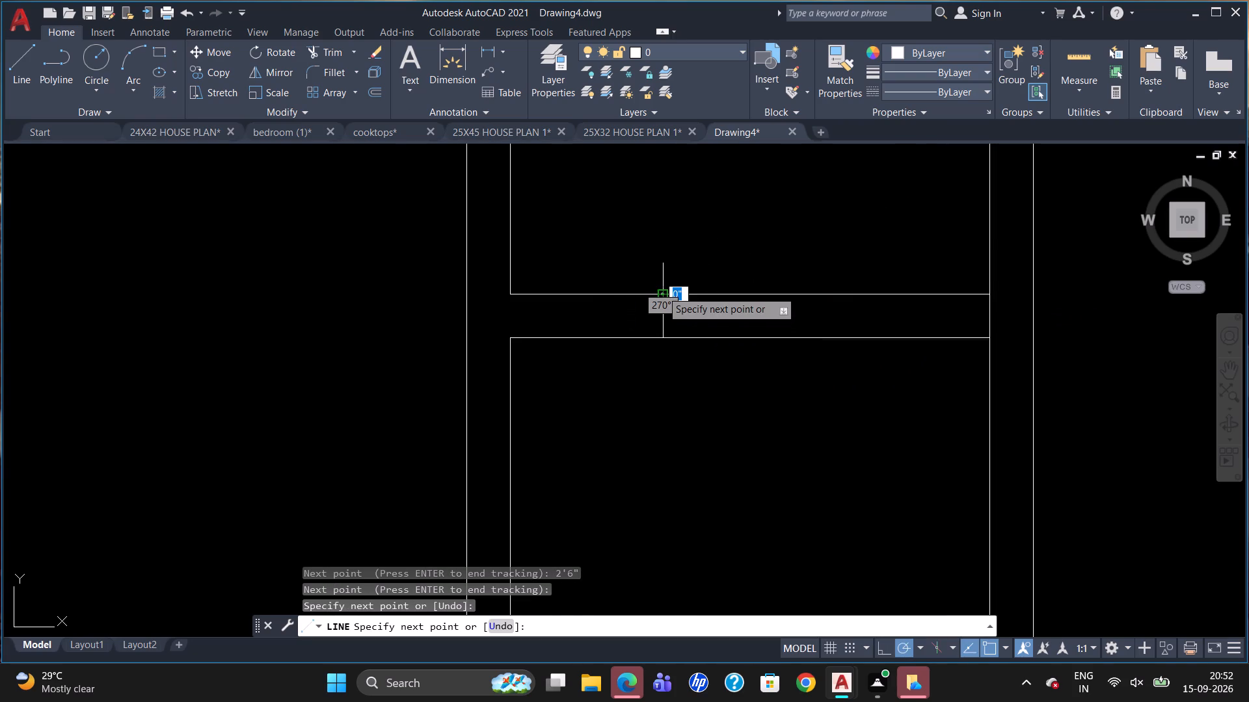
{"action": "key", "text": "Escape"}
Trim the 4" cross wall's upper line between the new jamb line and the second partition.
{"action": "type", "text": "tr"}
{"action": "key", "text": "Return"}
{"action": "key", "text": "Return"}
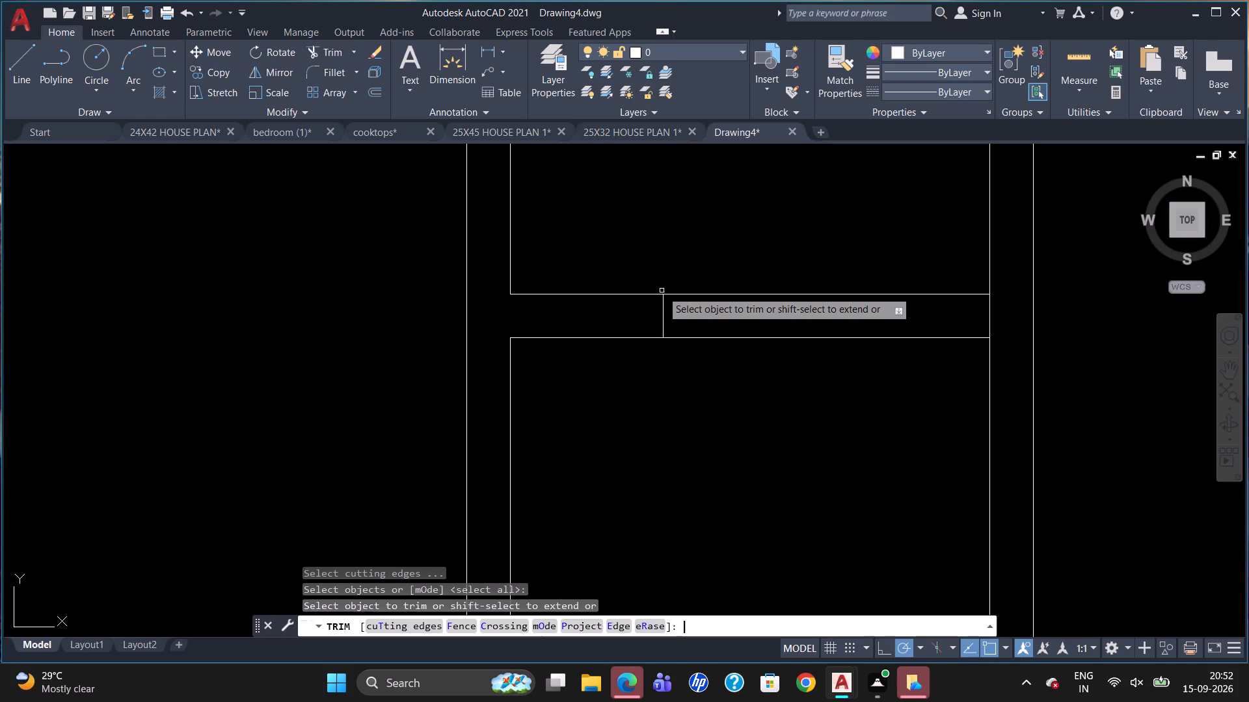
{"action": "left_click", "coordinate": [738, 296]}
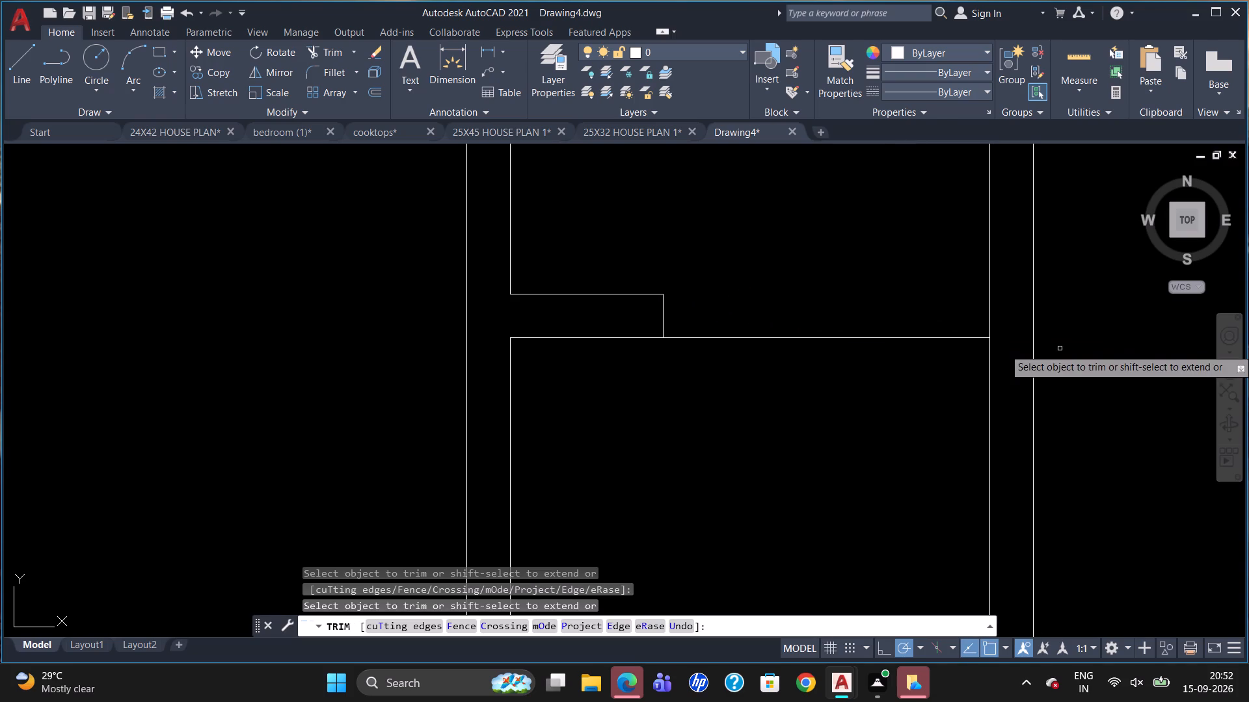
{"action": "scroll", "coordinate": [808, 280], "scroll_direction": "down", "scroll_amount": 2}
{"action": "scroll", "coordinate": [839, 335], "scroll_direction": "down", "scroll_amount": 1}
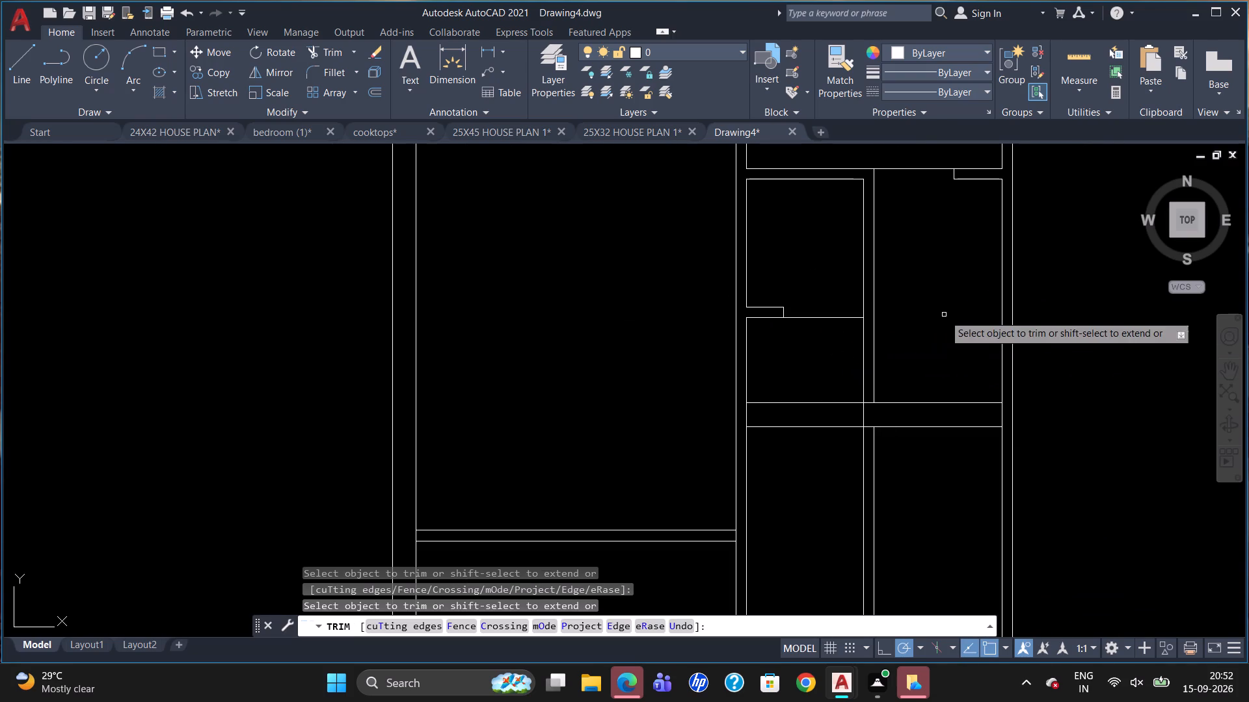
{"action": "scroll", "coordinate": [943, 347], "scroll_direction": "up", "scroll_amount": 1}
{"action": "key", "text": "Escape"}
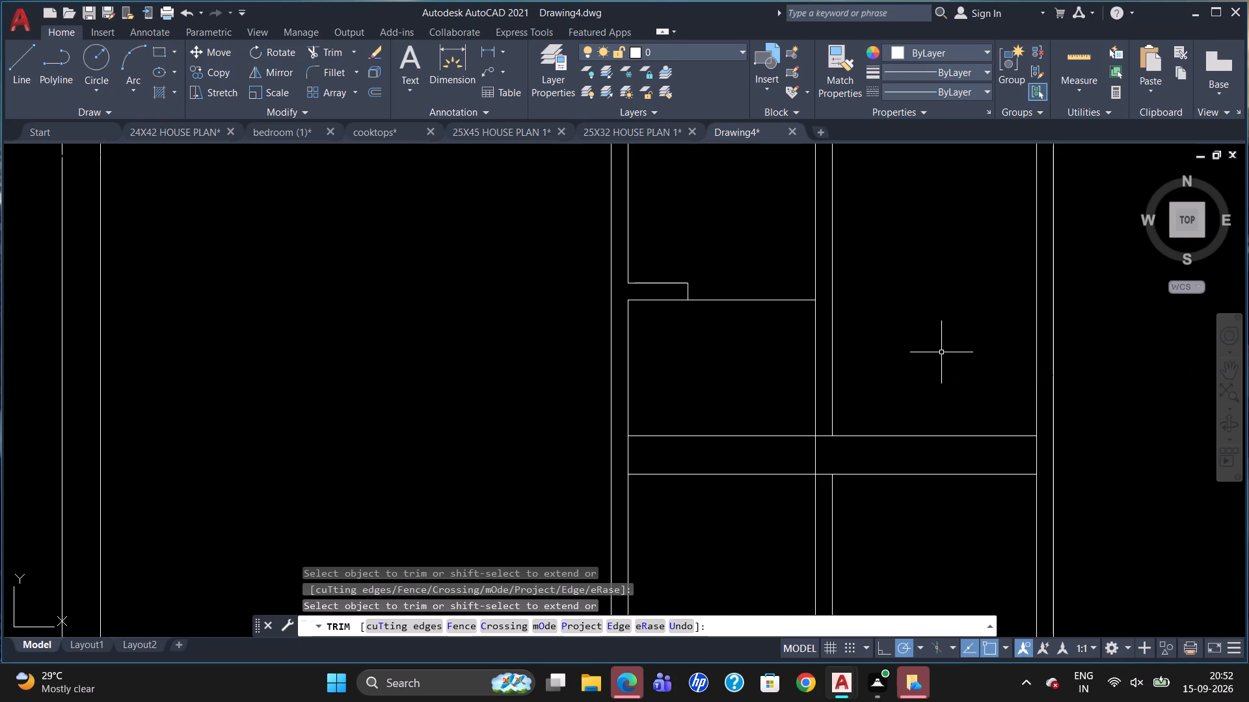
Draw a jamb line across the second partition, 2'6" above the 9" cross wall's upper line.
{"action": "key", "text": "l"}
{"action": "key", "text": "Return"}
{"action": "type", "text": "tk"}
{"action": "key", "text": "Return"}
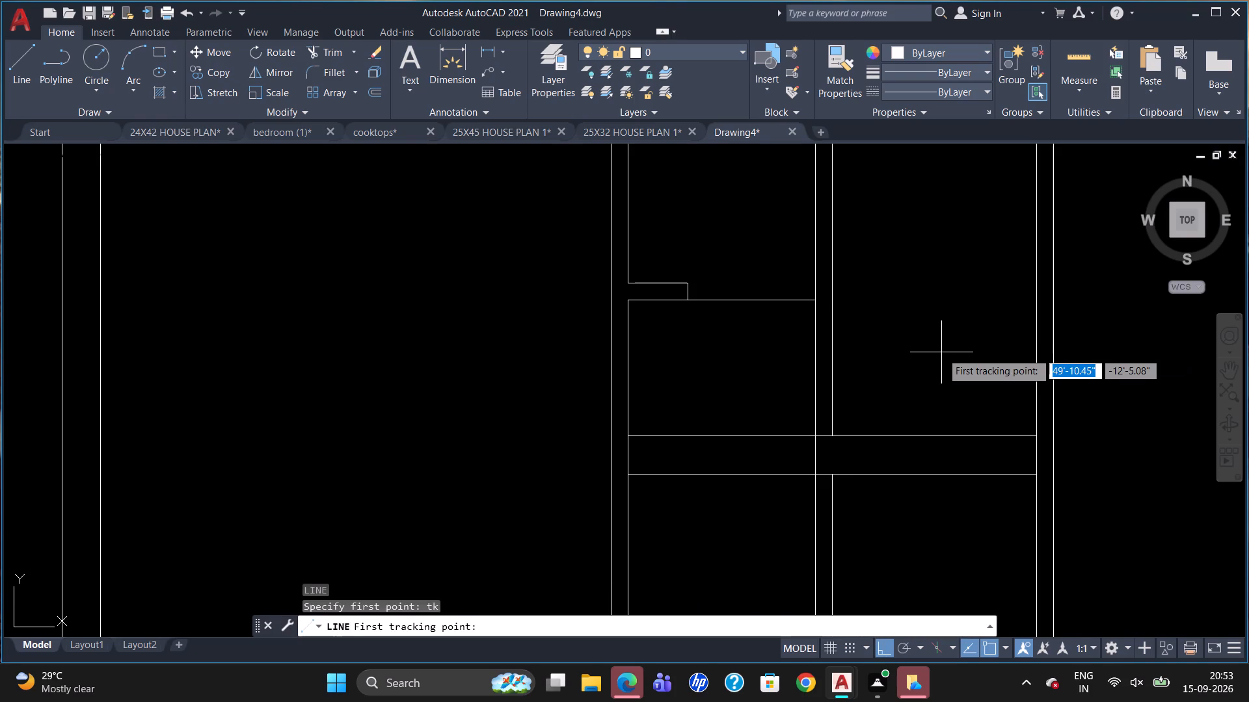
{"action": "left_click", "coordinate": [834, 439]}
{"action": "type", "text": "2'6\""}
{"action": "key", "text": "Return"}
{"action": "key", "text": "Return"}
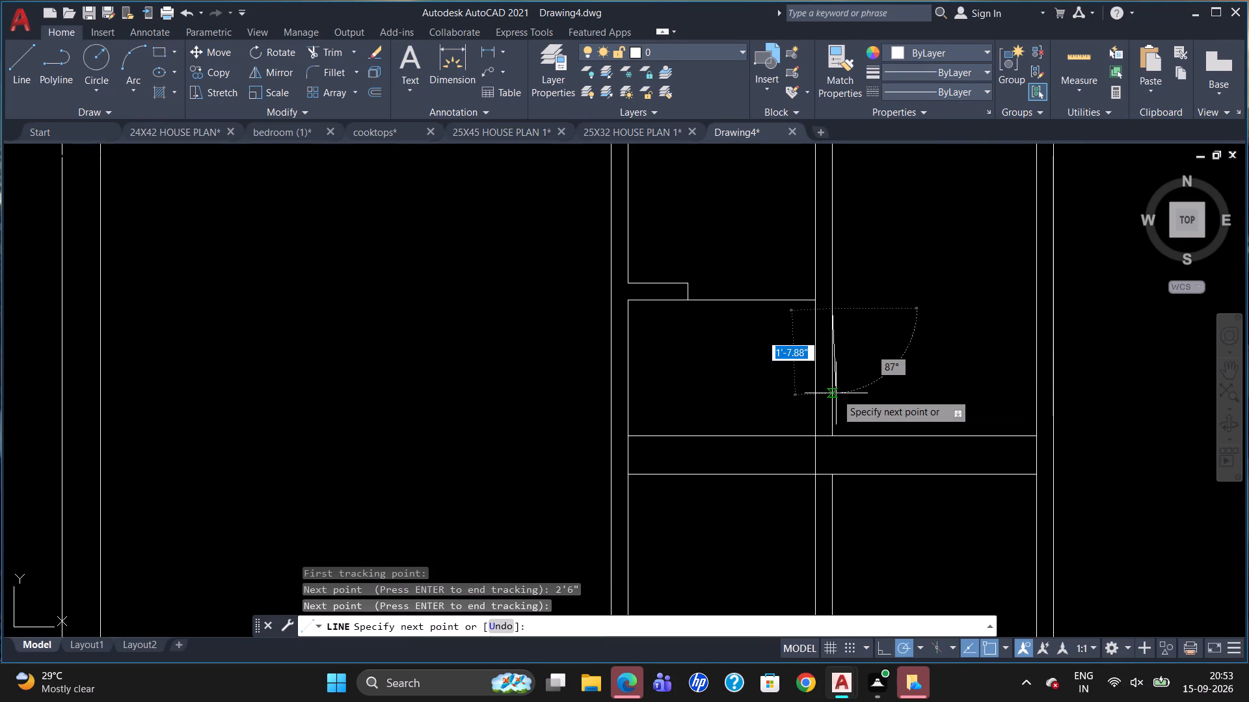
{"action": "left_click", "coordinate": [814, 312]}
{"action": "key", "text": "Escape"}
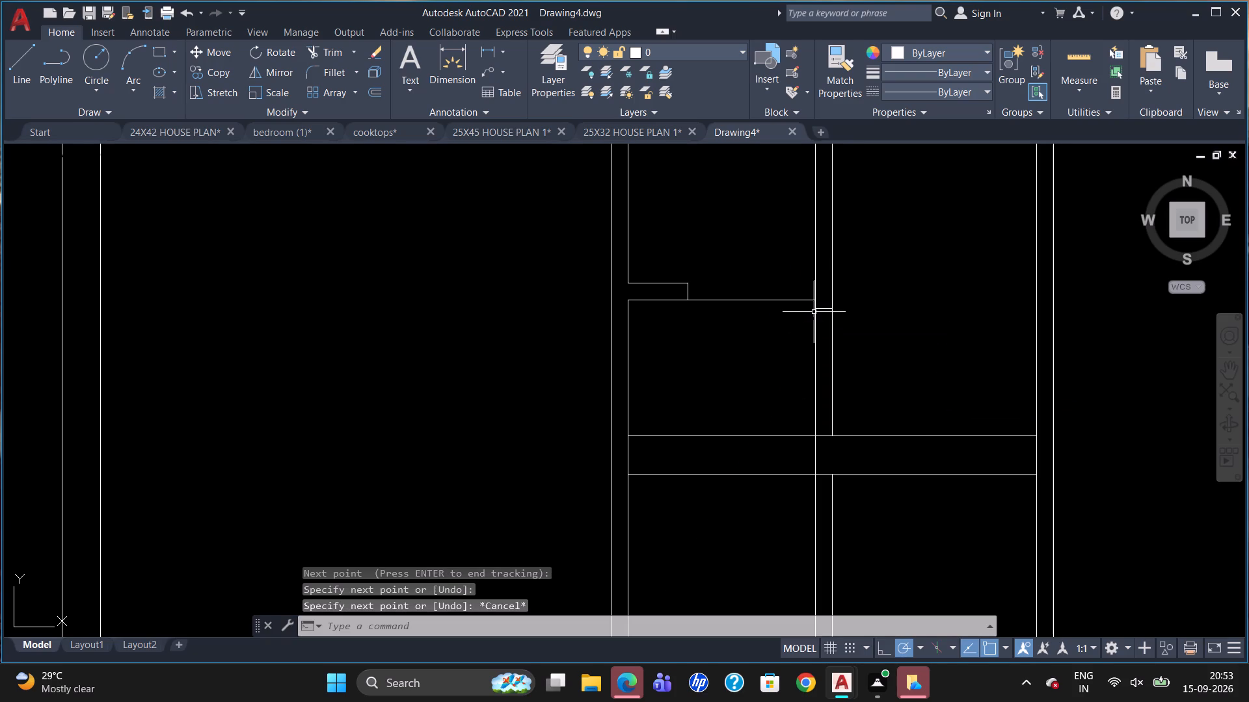
Trim the second partition's right line between the new jamb line and the 9" cross wall.
{"action": "type", "text": "tr"}
{"action": "key", "text": "Return"}
{"action": "key", "text": "Return"}
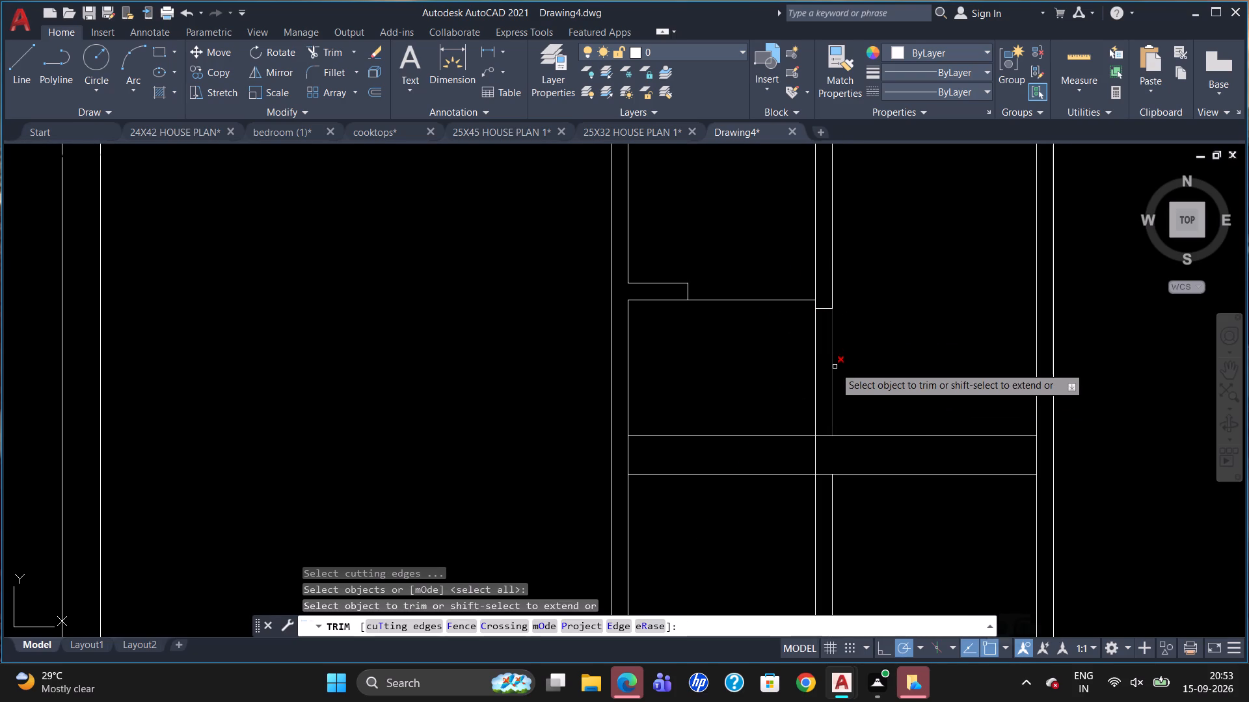
{"action": "left_click", "coordinate": [830, 371]}
Remove both lines of the second partition below the 9" cross wall, trimming the left line and erasing the right one.
{"action": "scroll", "coordinate": [876, 324], "scroll_direction": "down", "scroll_amount": 1}
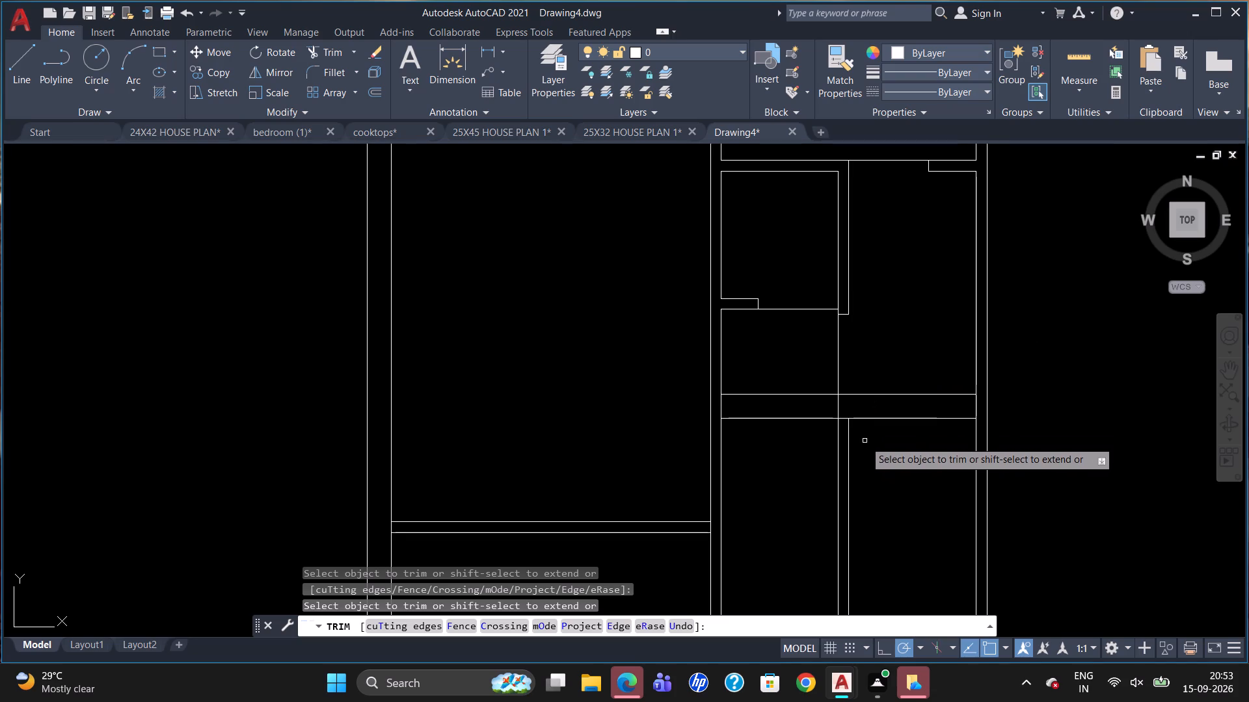
{"action": "scroll", "coordinate": [855, 344], "scroll_direction": "down", "scroll_amount": 3}
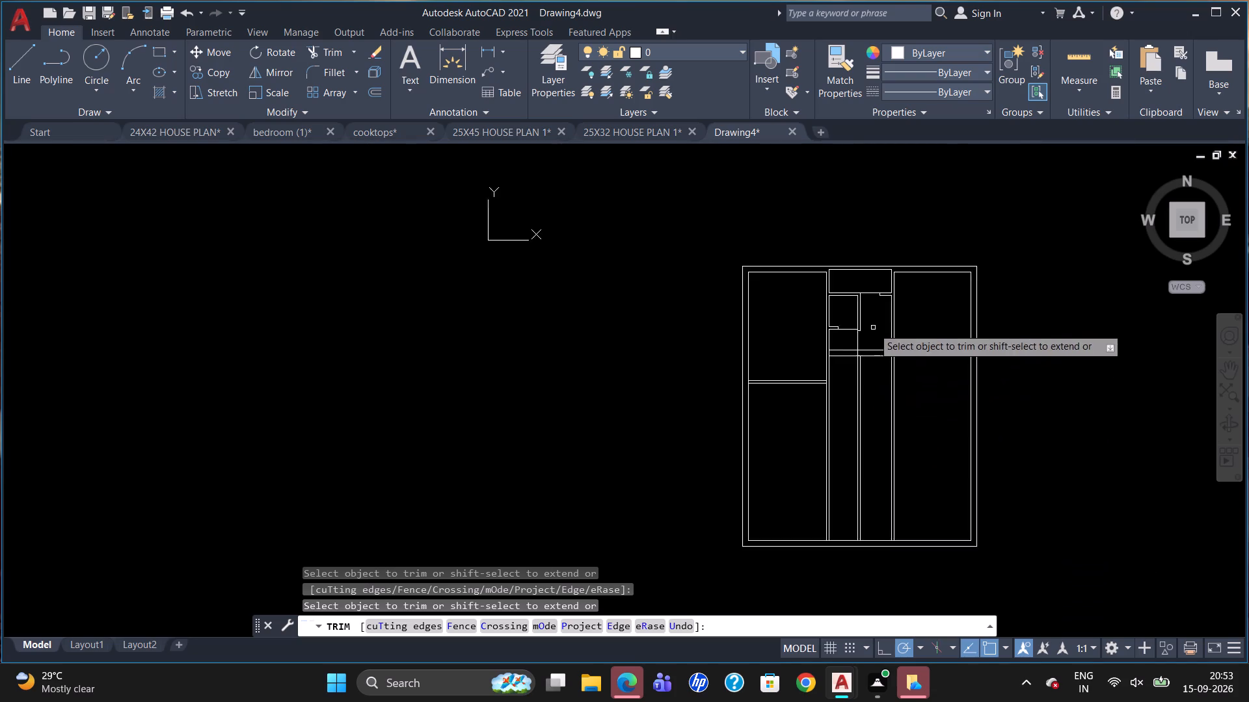
{"action": "scroll", "coordinate": [873, 328], "scroll_direction": "down", "scroll_amount": 1}
{"action": "scroll", "coordinate": [876, 391], "scroll_direction": "up", "scroll_amount": 3}
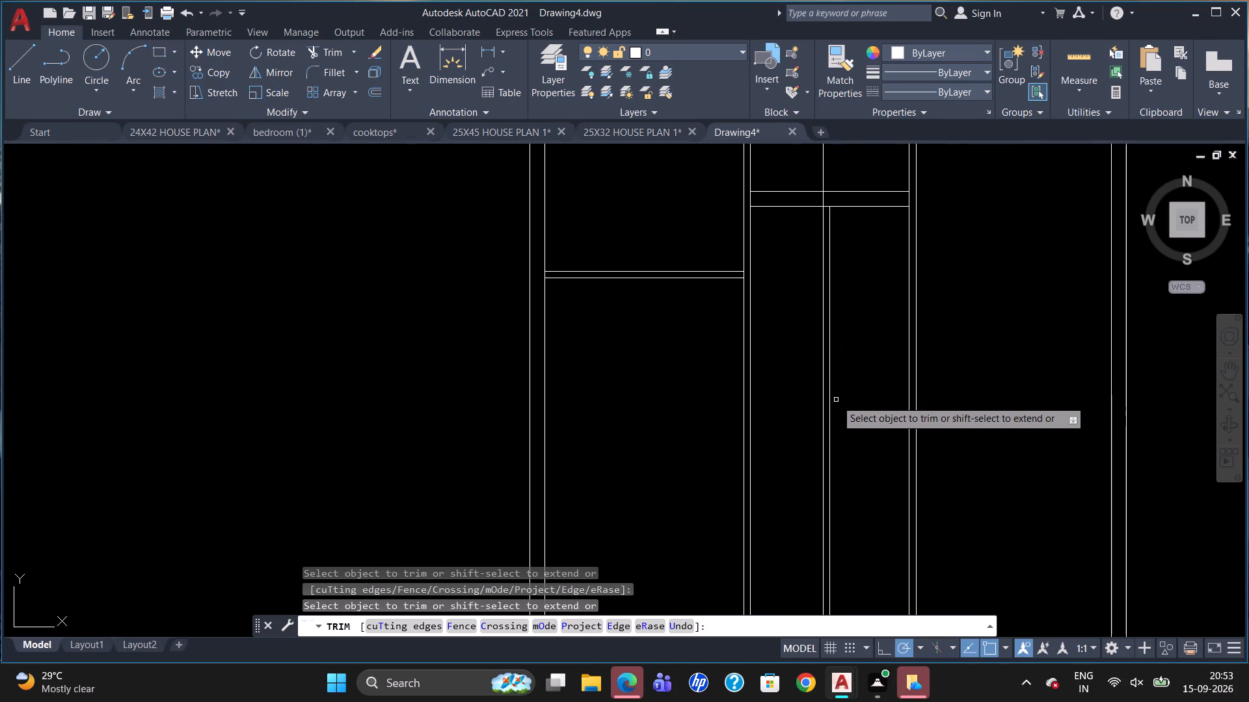
{"action": "left_click", "coordinate": [819, 410]}
{"action": "left_click", "coordinate": [824, 405]}
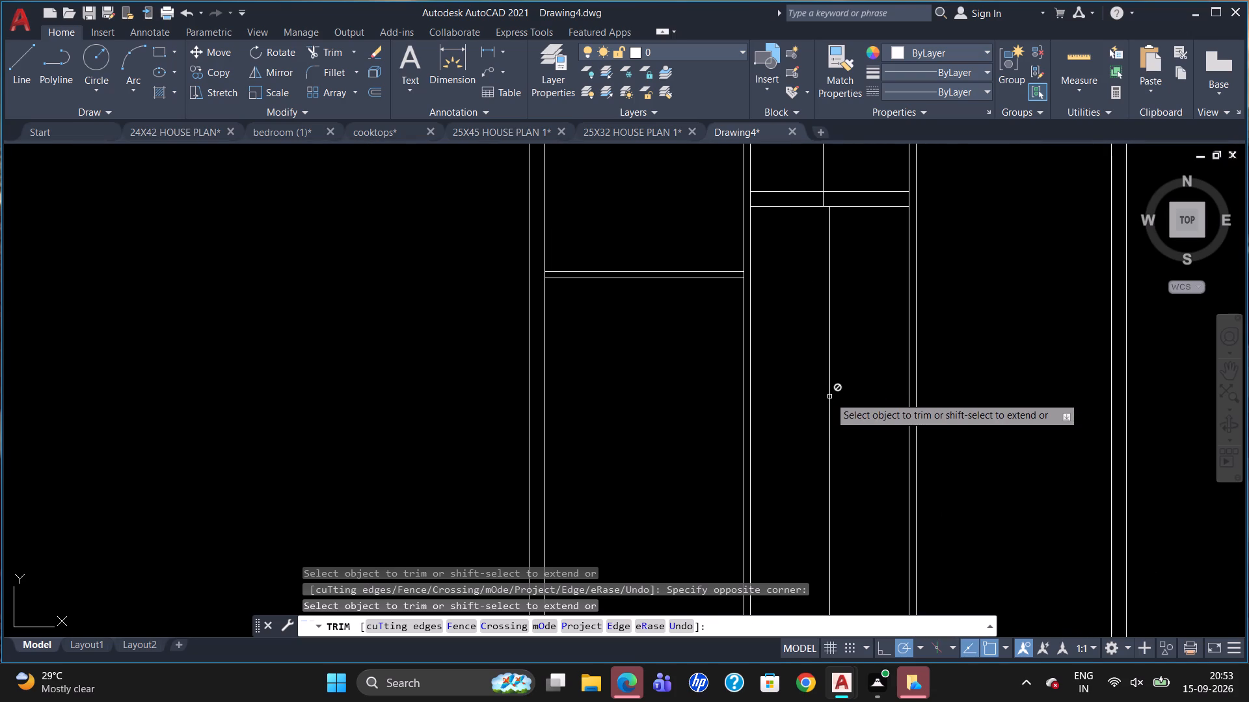
{"action": "key", "text": "Escape"}
{"action": "left_click", "coordinate": [829, 396]}
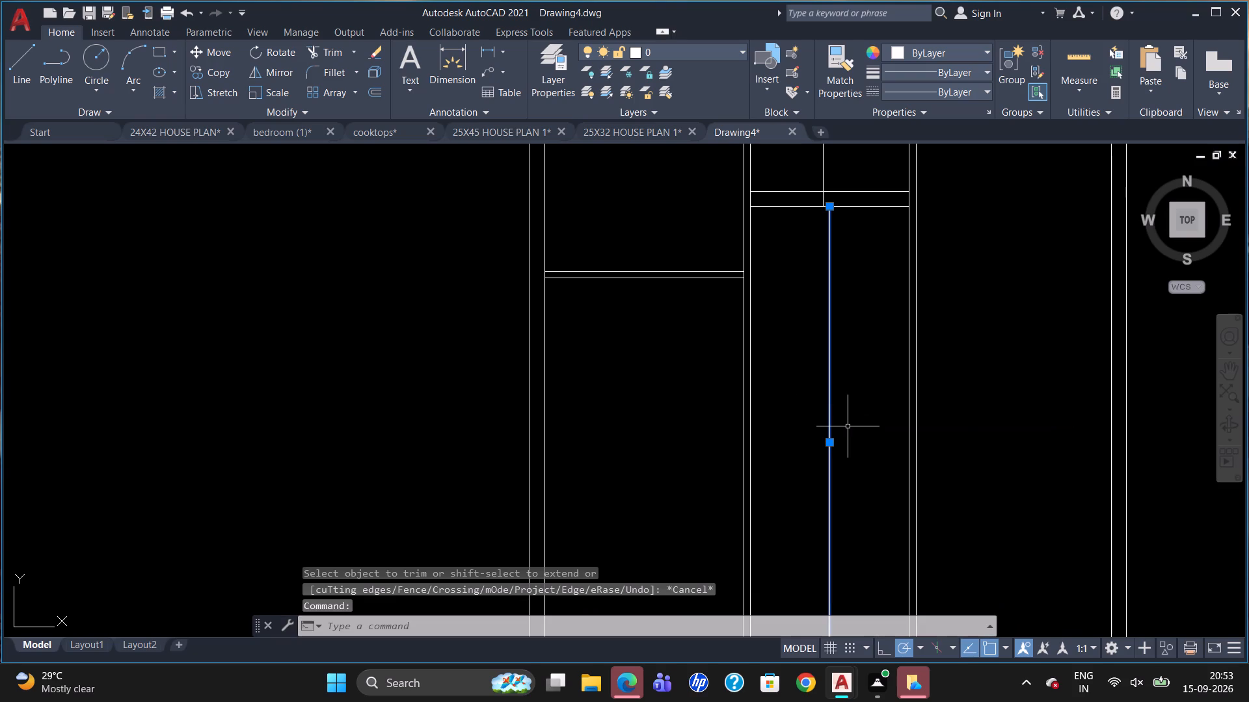
{"action": "key", "text": "Delete"}
Draw a vertical line near the first partition from the 4" cross wall's lower line to the 9" cross wall's lower line.
{"action": "scroll", "coordinate": [822, 381], "scroll_direction": "down", "scroll_amount": 2}
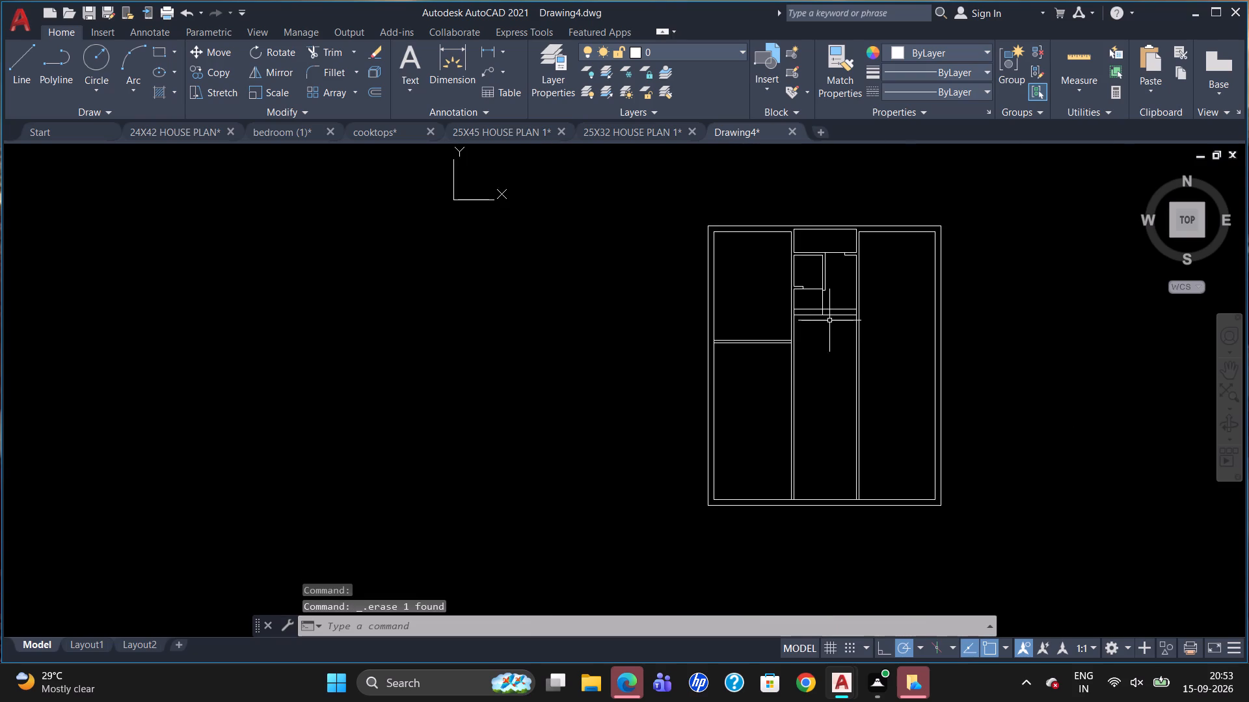
{"action": "scroll", "coordinate": [836, 302], "scroll_direction": "up", "scroll_amount": 3}
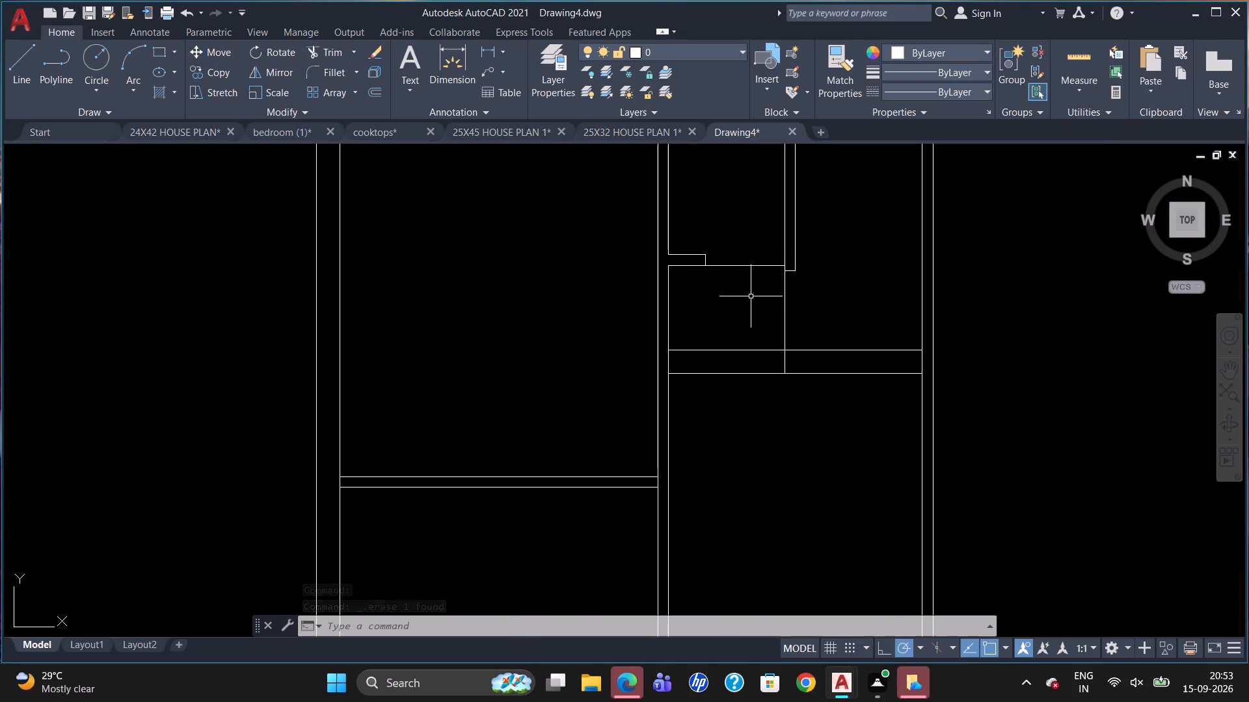
{"action": "scroll", "coordinate": [747, 296], "scroll_direction": "up", "scroll_amount": 1}
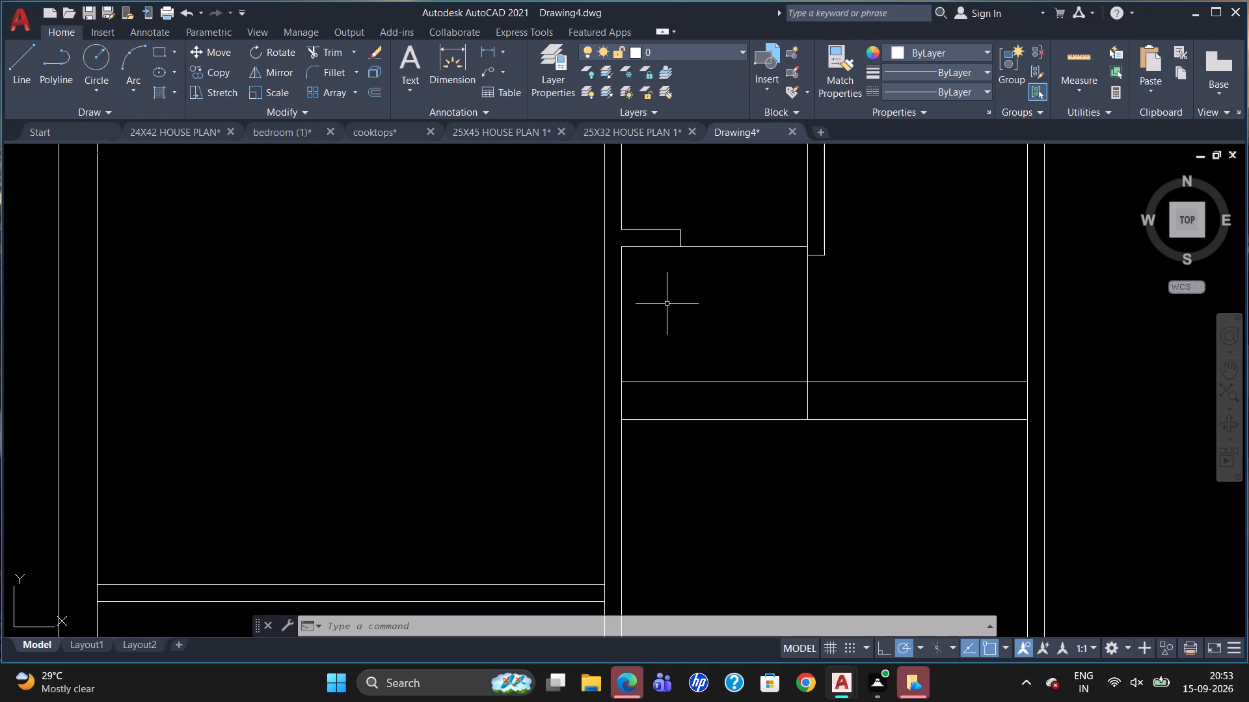
{"action": "key", "text": "l"}
{"action": "key", "text": "Return"}
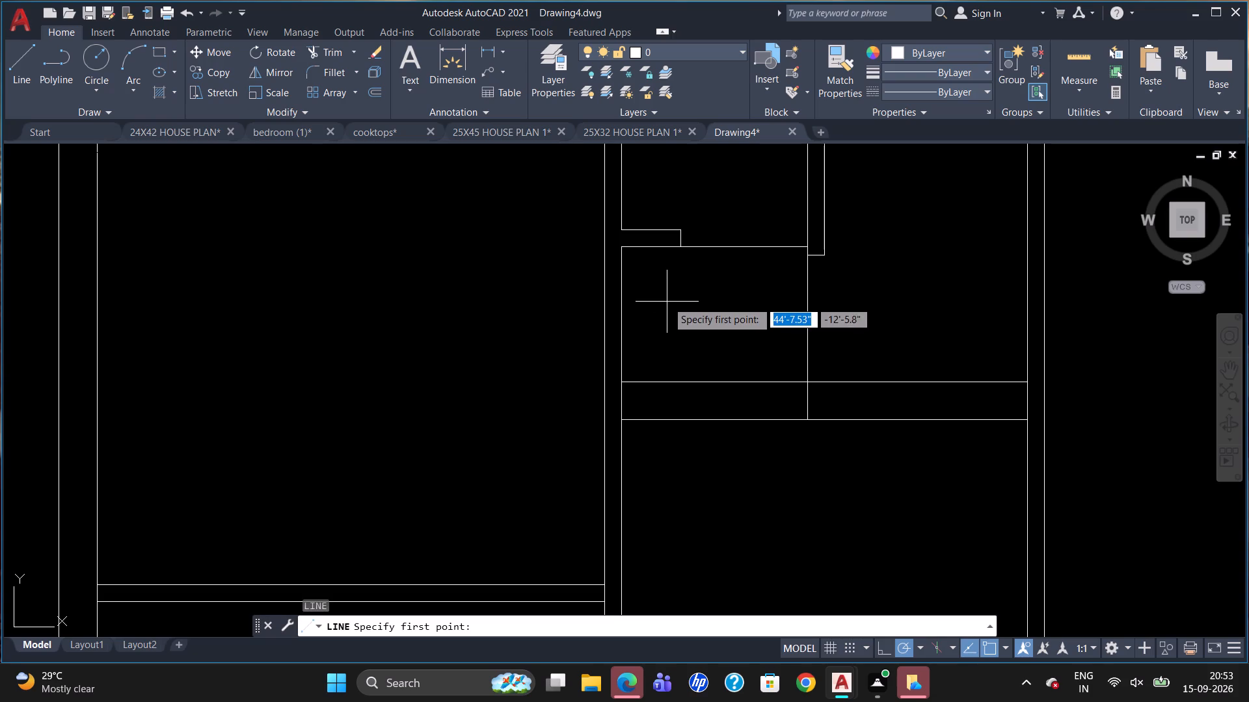
{"action": "left_click", "coordinate": [671, 251]}
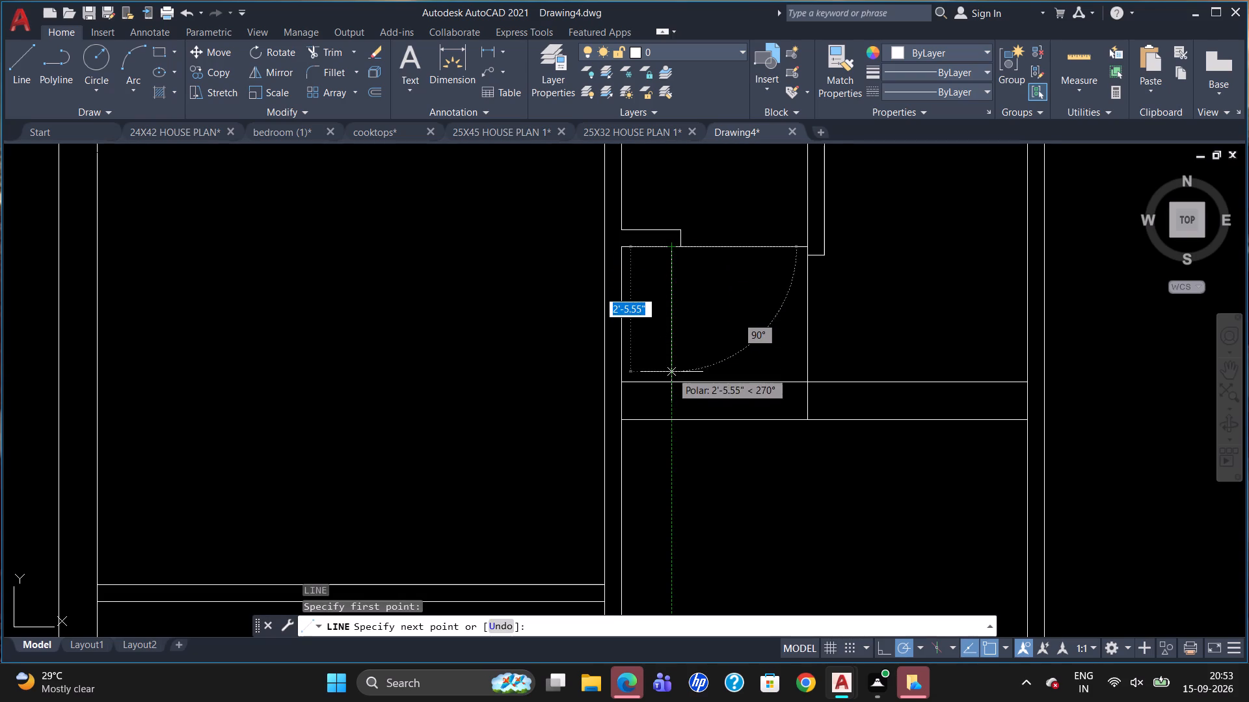
{"action": "left_click", "coordinate": [669, 417]}
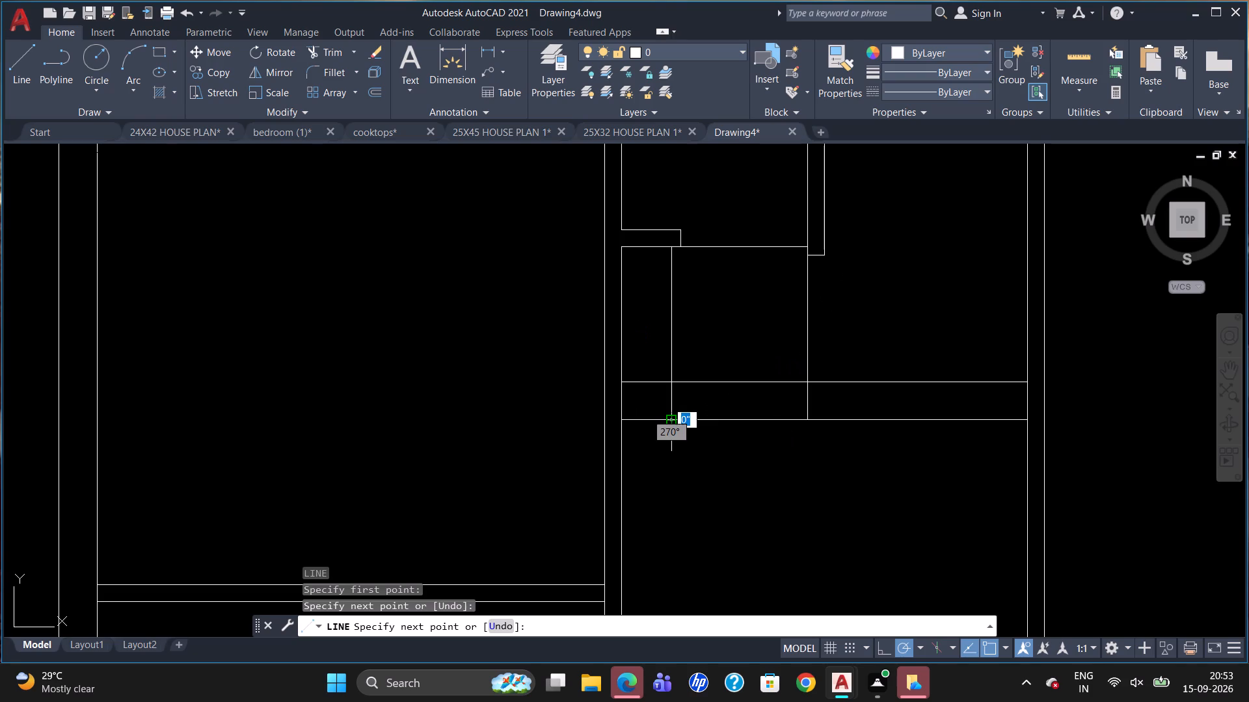
{"action": "key", "text": "Escape"}
{"action": "key", "text": "Escape"}
{"action": "key", "text": "Escape"}
Trim the first partition's right line between the two lines of the 9" cross wall.
{"action": "type", "text": "tr"}
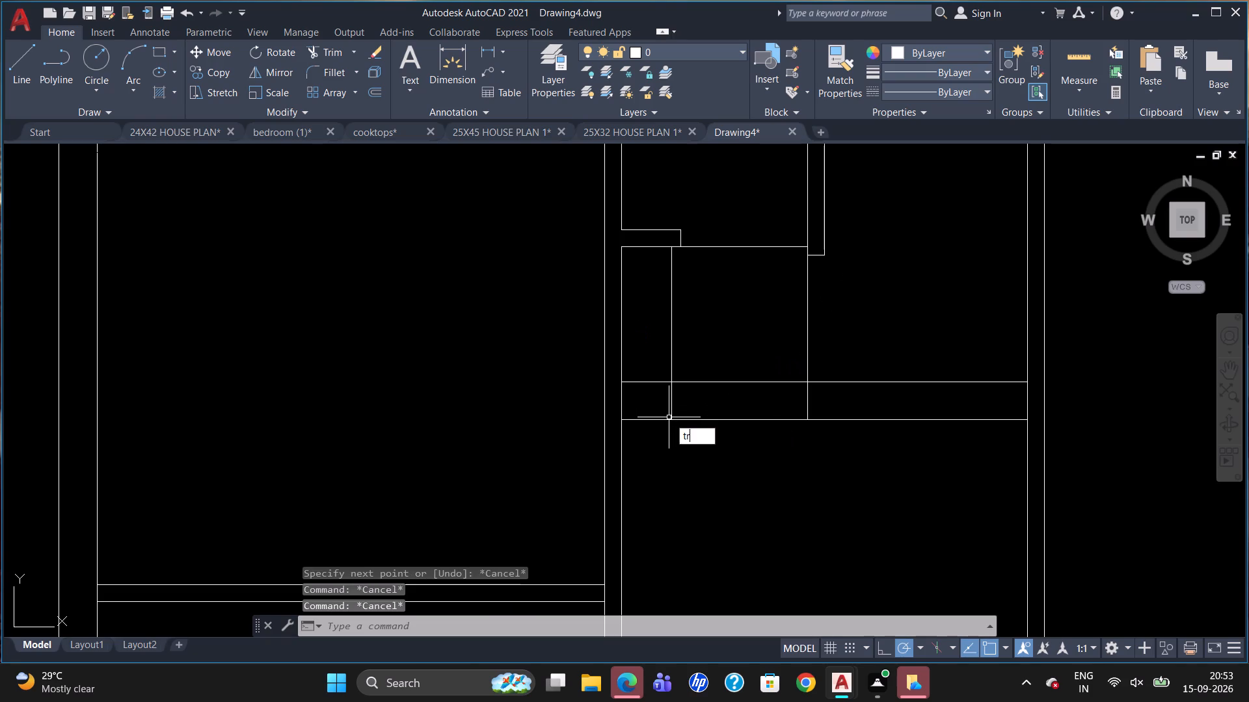
{"action": "key", "text": "Return"}
{"action": "key", "text": "Return"}
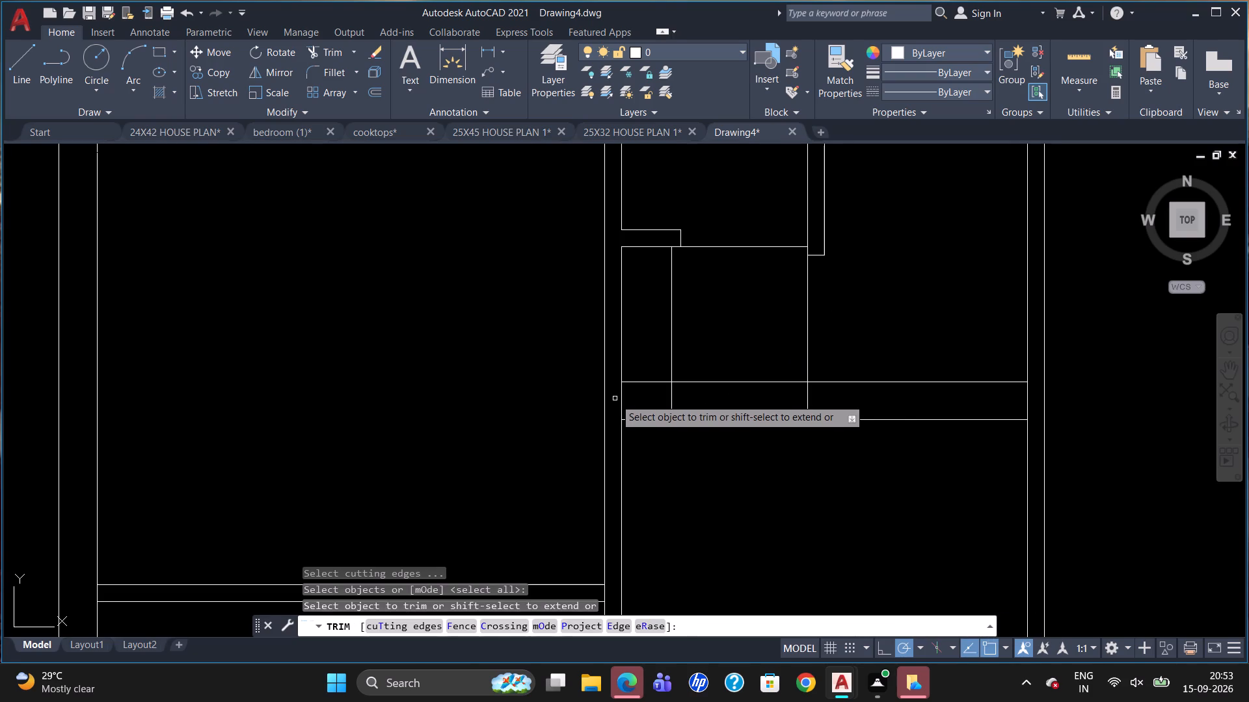
{"action": "left_click", "coordinate": [623, 398]}
{"action": "scroll", "coordinate": [710, 331], "scroll_direction": "down", "scroll_amount": 2}
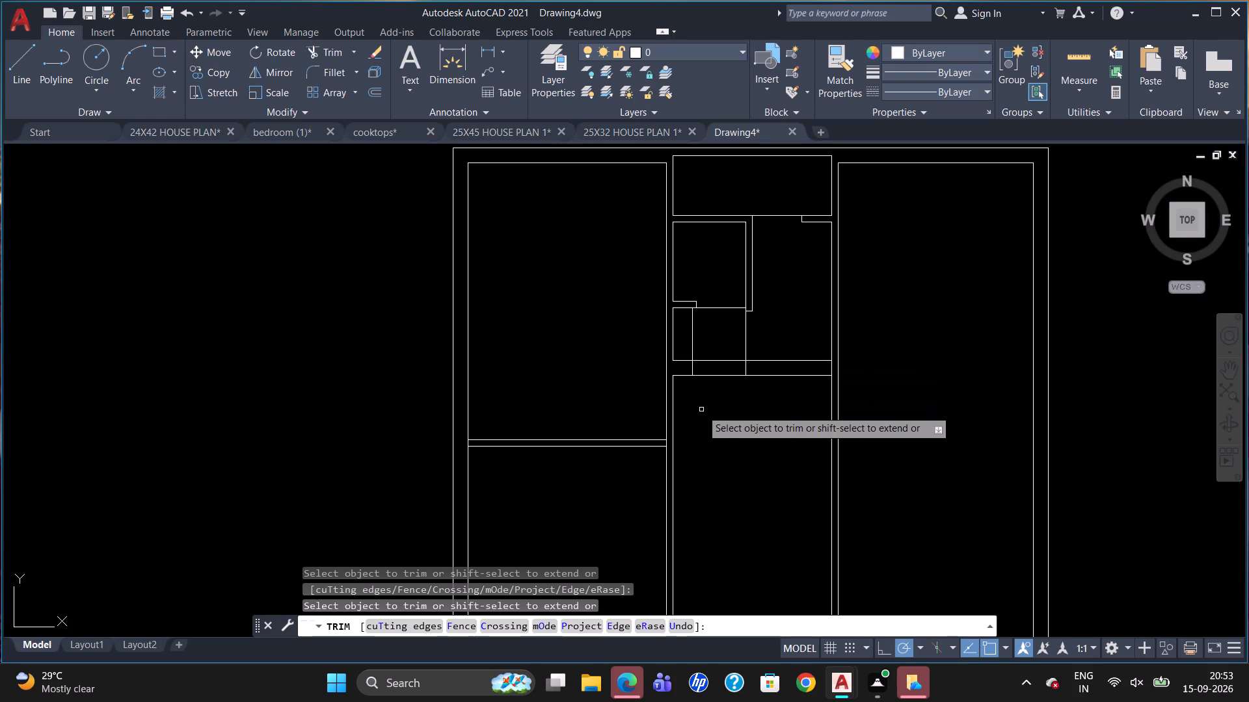
{"action": "scroll", "coordinate": [711, 399], "scroll_direction": "up", "scroll_amount": 2}
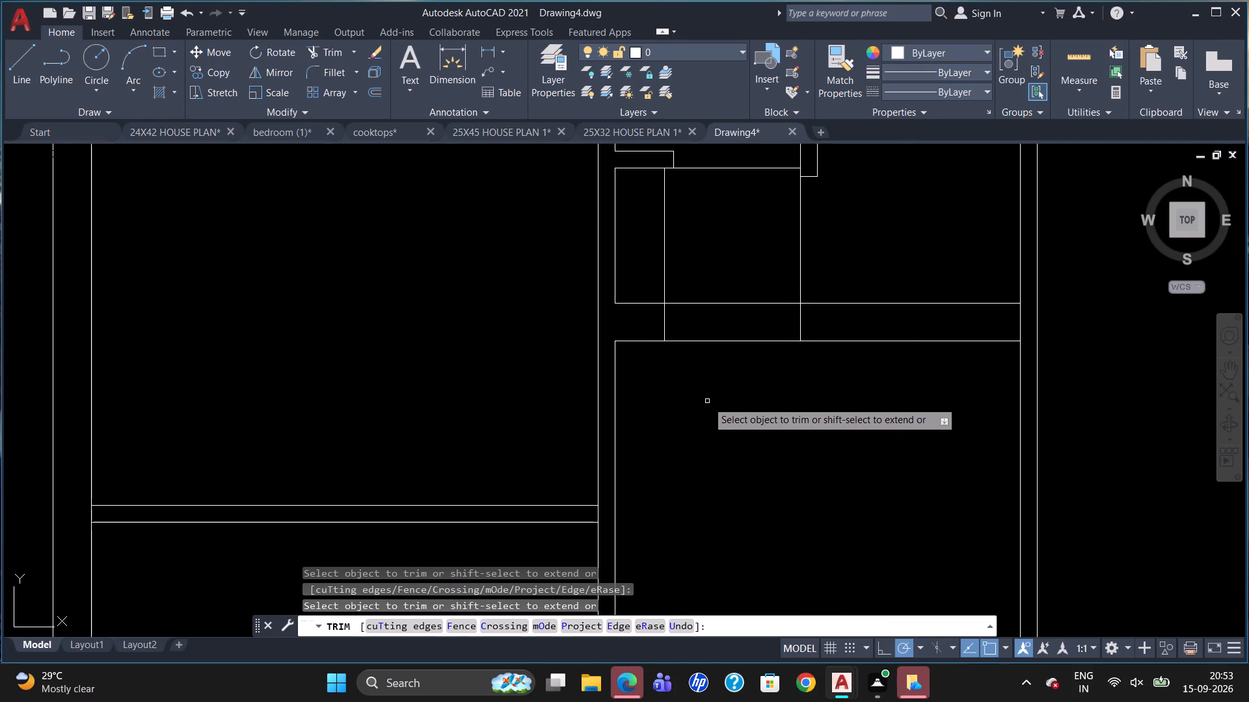
{"action": "scroll", "coordinate": [727, 370], "scroll_direction": "down", "scroll_amount": 2}
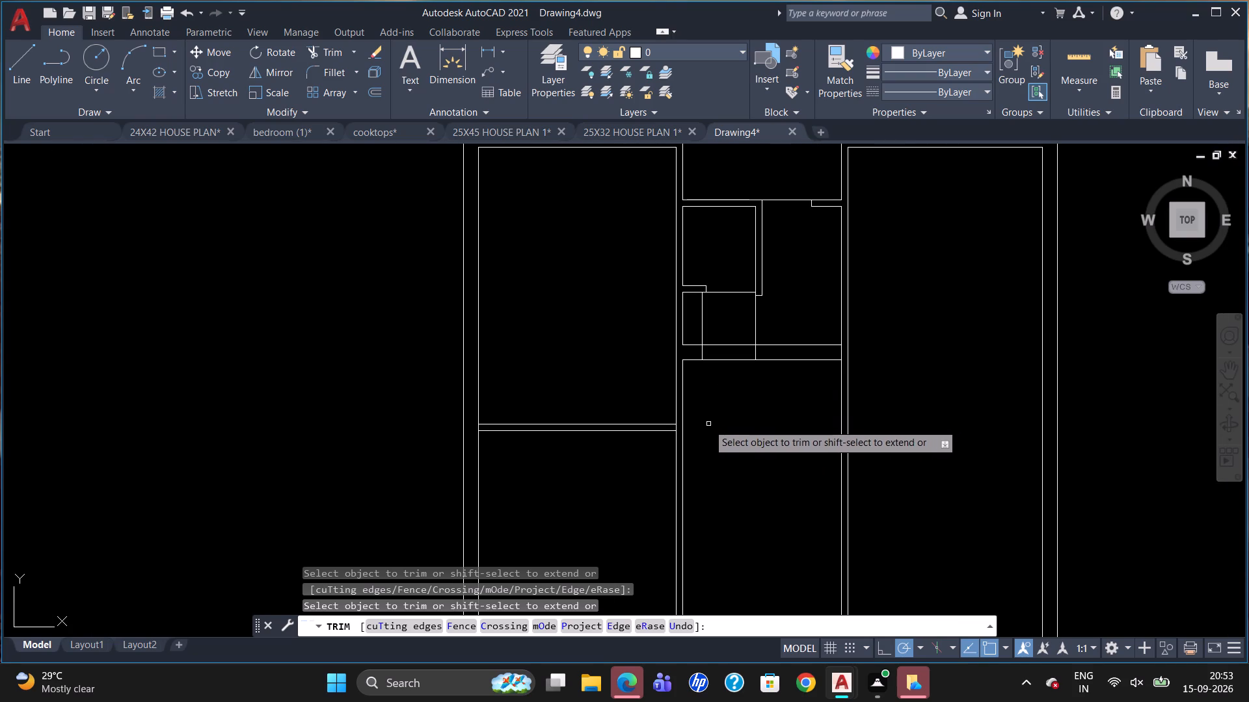
{"action": "key", "text": "Escape"}
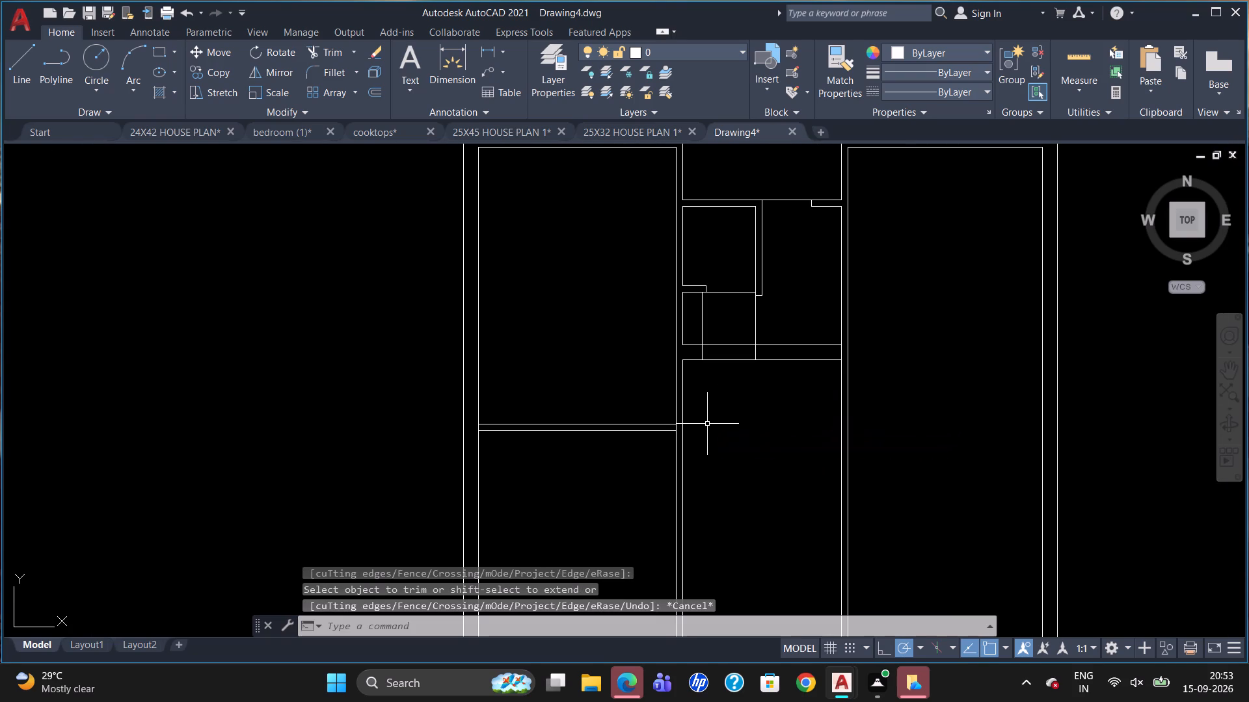
{"action": "scroll", "coordinate": [692, 432], "scroll_direction": "up", "scroll_amount": 1}
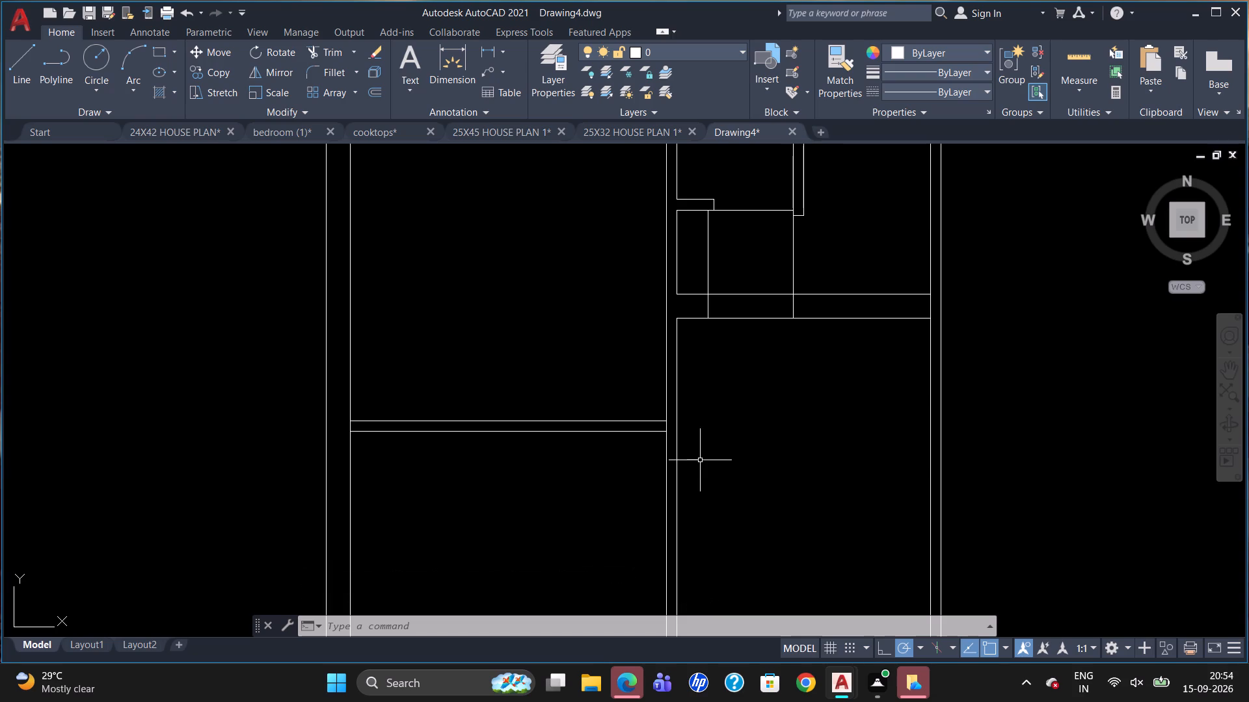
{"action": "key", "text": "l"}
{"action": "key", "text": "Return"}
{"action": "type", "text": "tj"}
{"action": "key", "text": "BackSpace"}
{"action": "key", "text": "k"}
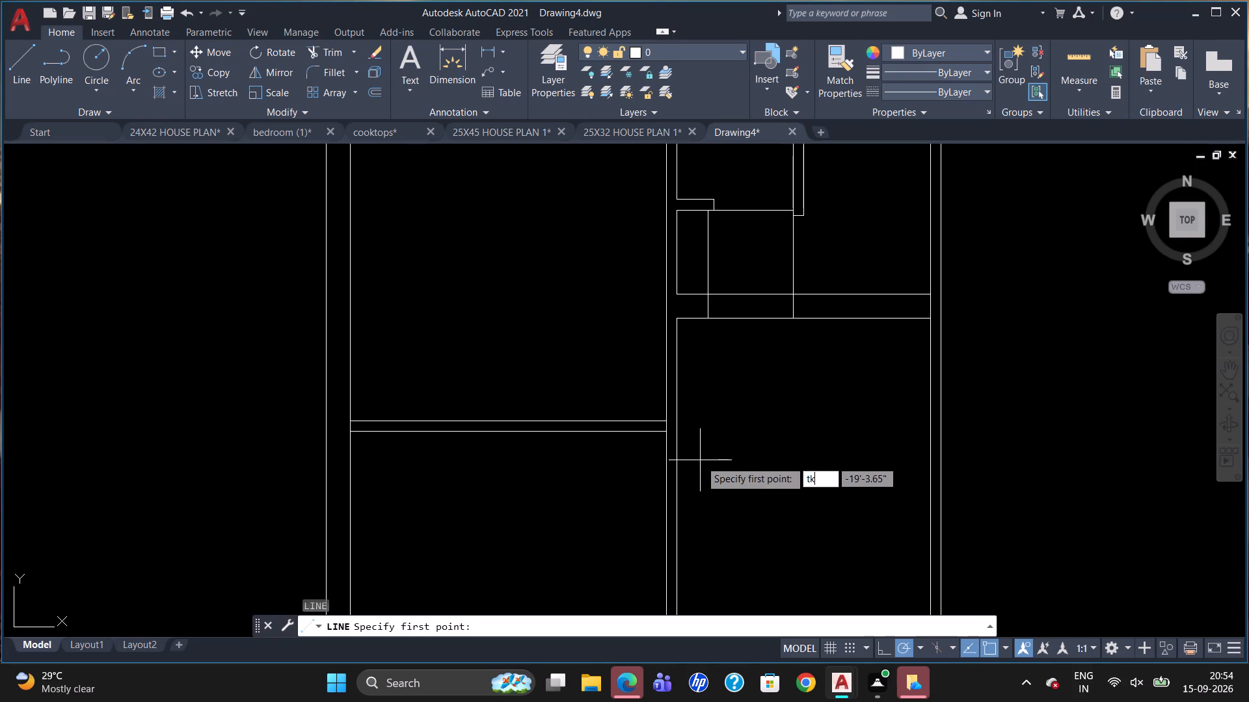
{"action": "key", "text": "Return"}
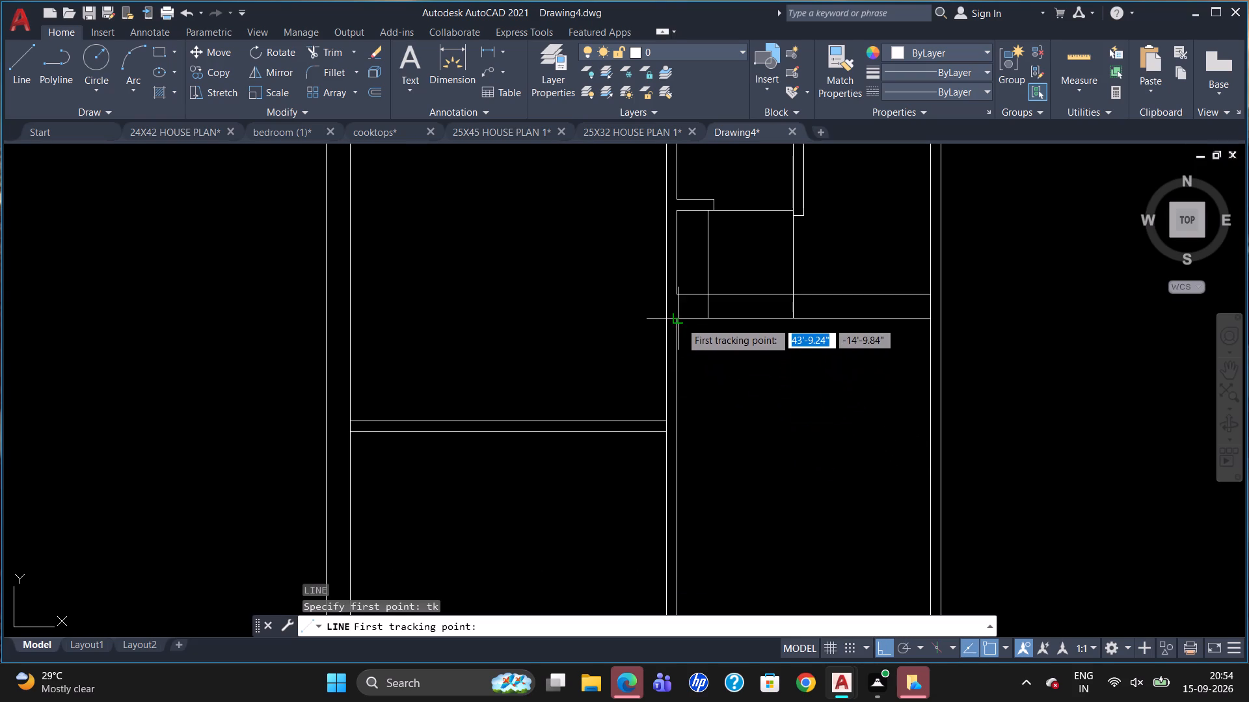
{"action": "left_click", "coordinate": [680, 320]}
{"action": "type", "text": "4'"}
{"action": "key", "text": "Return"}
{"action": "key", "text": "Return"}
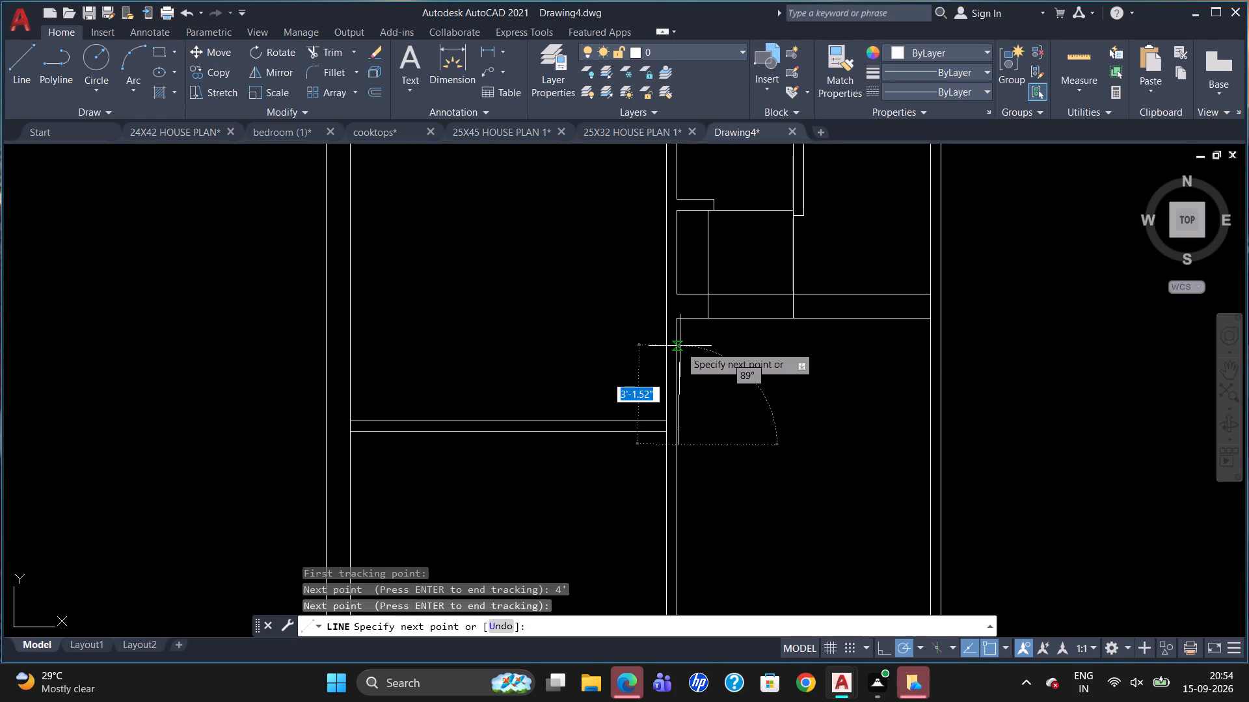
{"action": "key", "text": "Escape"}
Draw a horizontal jamb line across the 4" first partition, 4" below the 9" cross wall's lower line.
{"action": "key", "text": "l"}
{"action": "key", "text": "Return"}
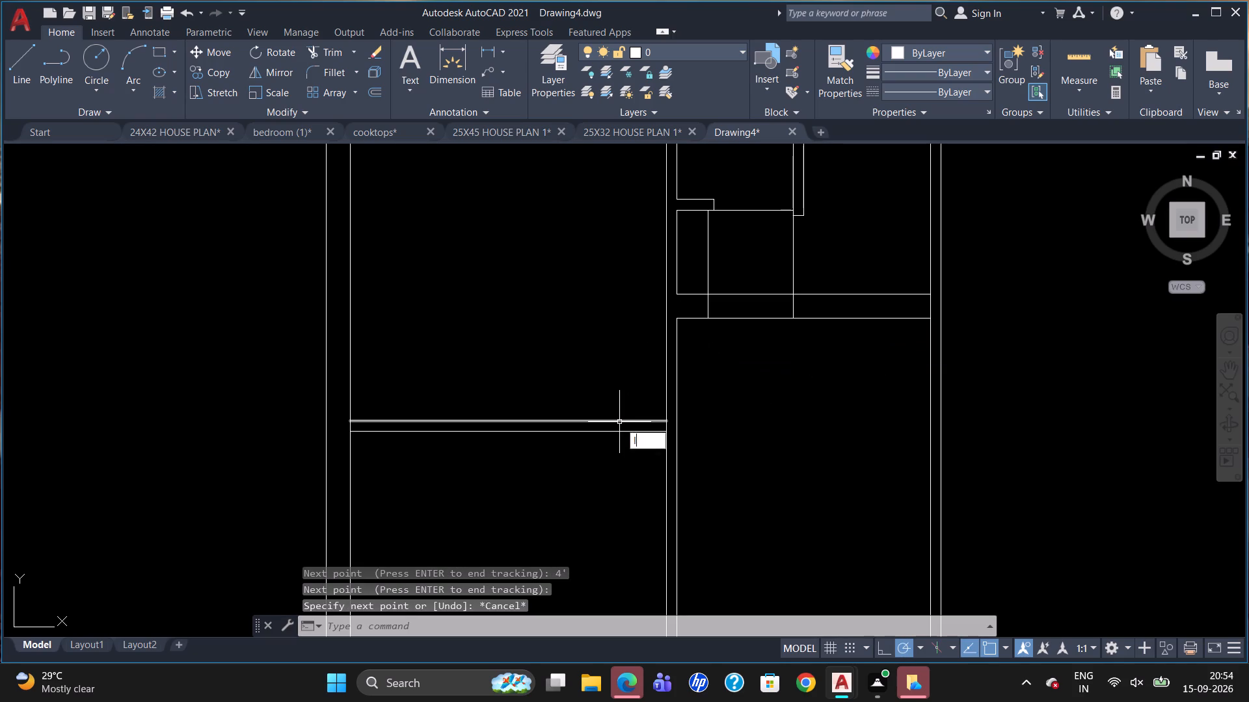
{"action": "type", "text": "tk"}
{"action": "key", "text": "Return"}
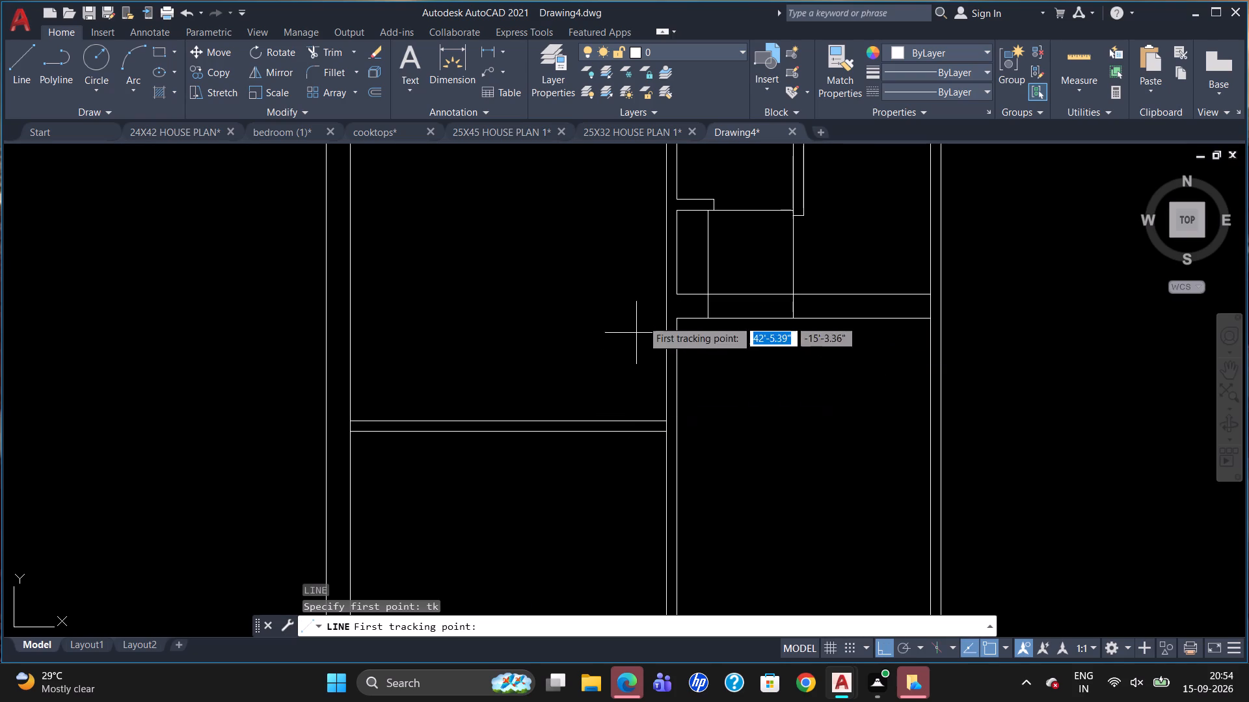
{"action": "left_click_drag", "start_coordinate": [674, 318], "coordinate": [674, 335]}
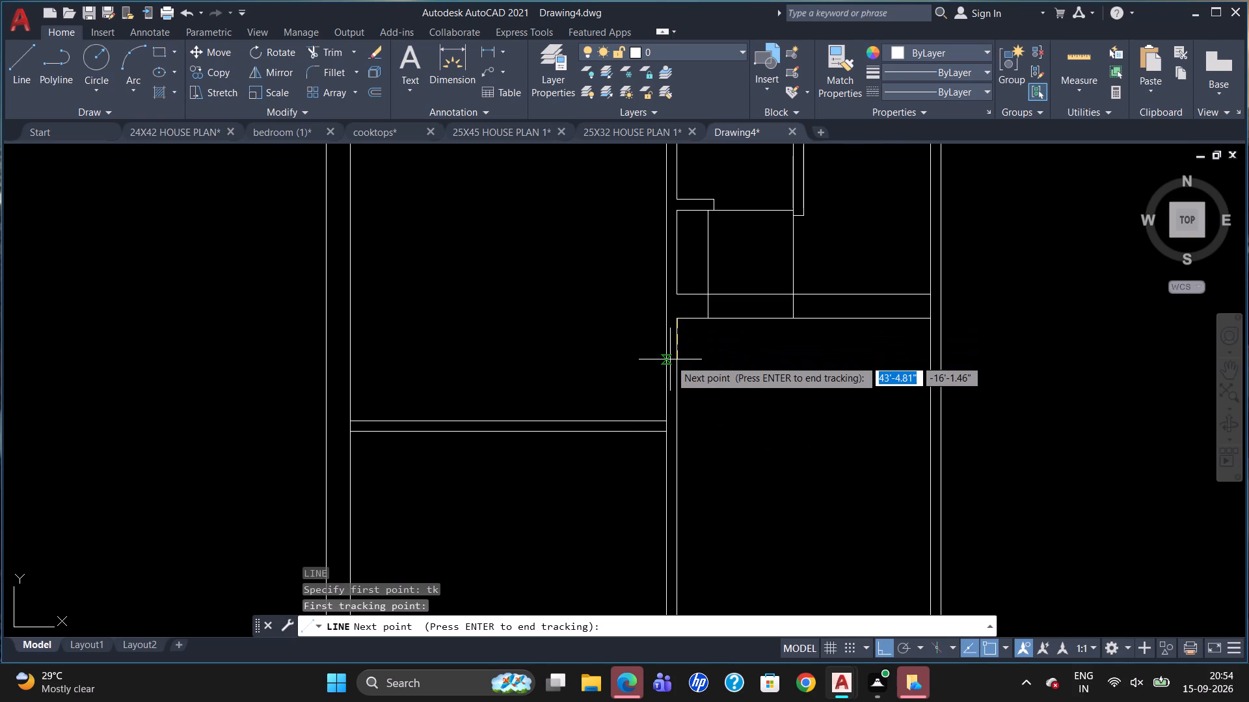
{"action": "key", "text": "4"}
{"action": "key", "text": "Return"}
{"action": "key", "text": "Return"}
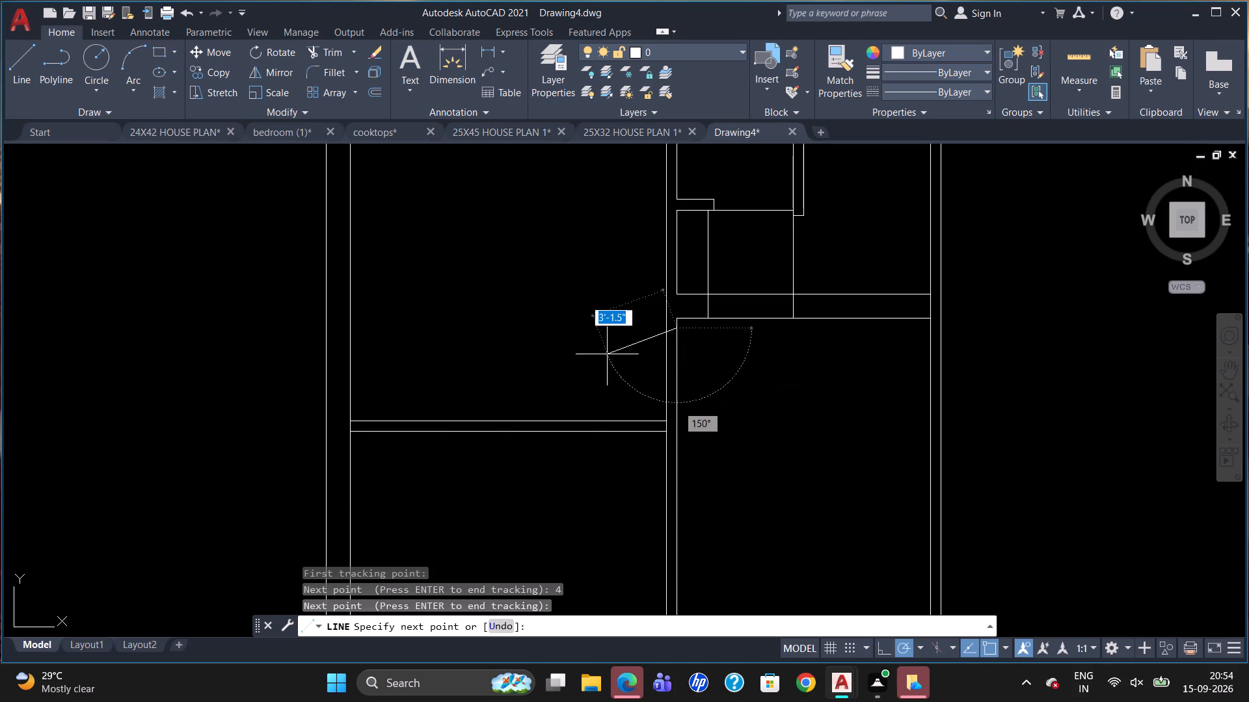
{"action": "scroll", "coordinate": [637, 328], "scroll_direction": "up", "scroll_amount": 2}
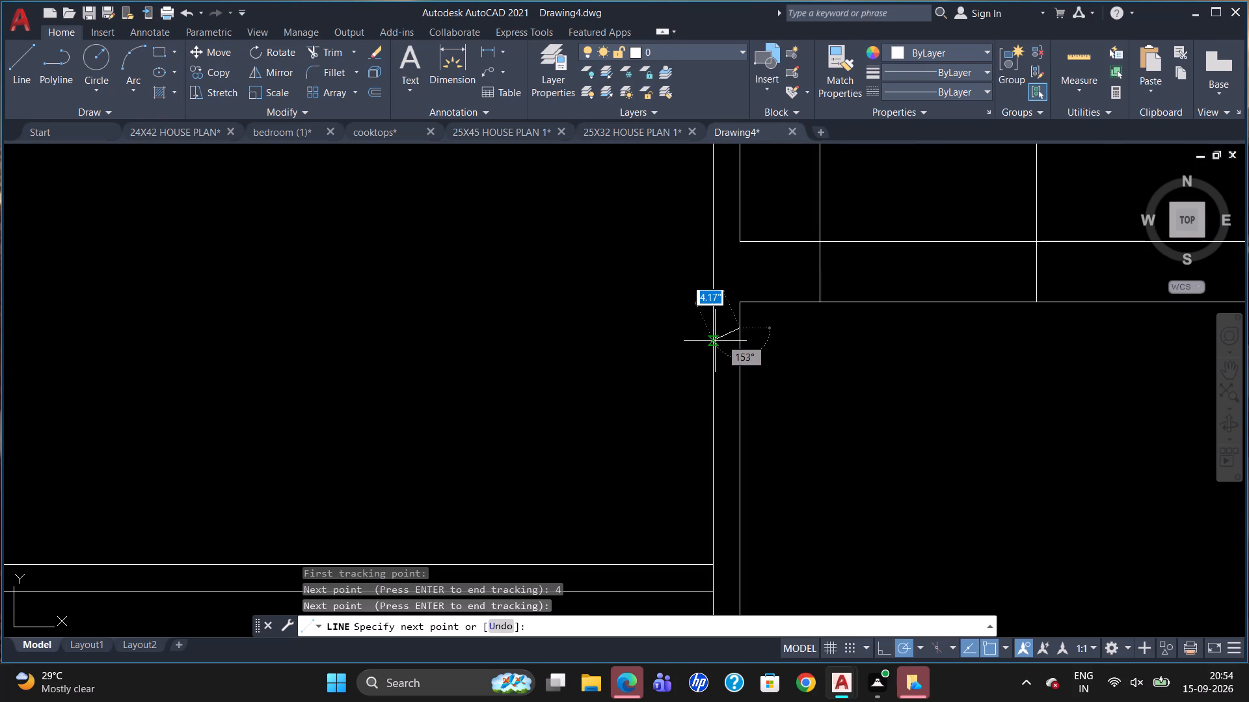
{"action": "scroll", "coordinate": [715, 330], "scroll_direction": "up", "scroll_amount": 1}
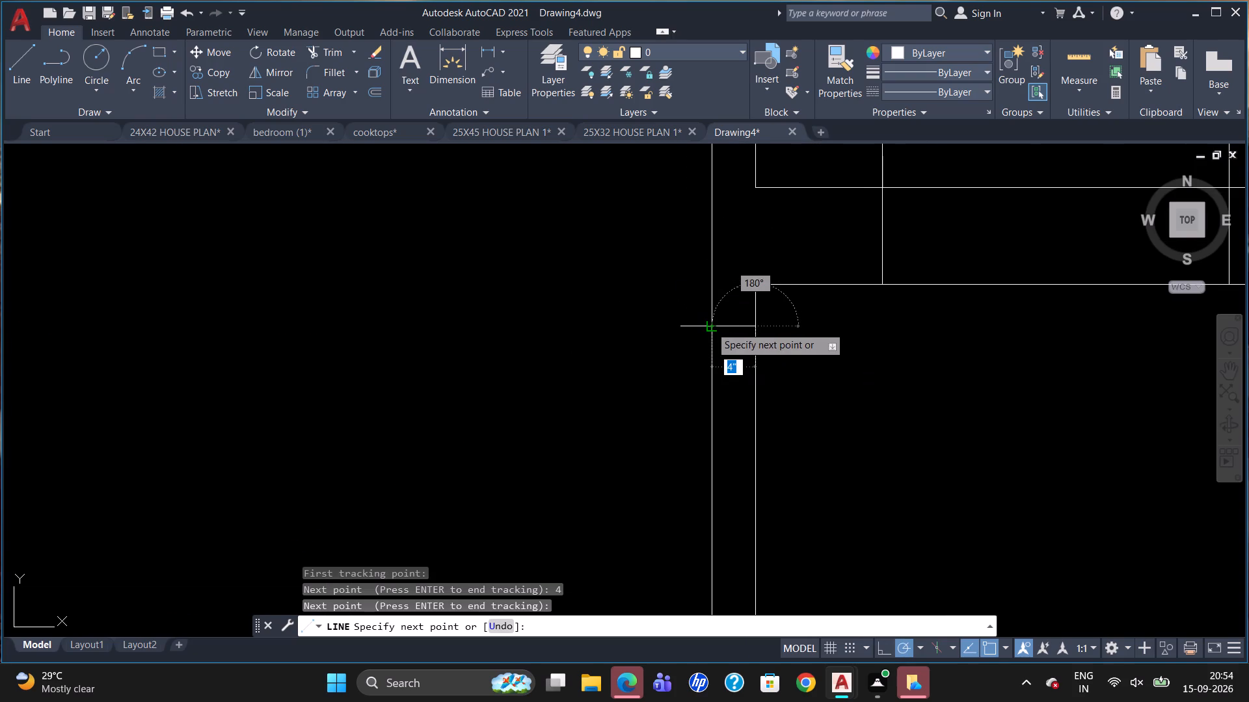
{"action": "left_click", "coordinate": [710, 326]}
{"action": "key", "text": "Escape"}
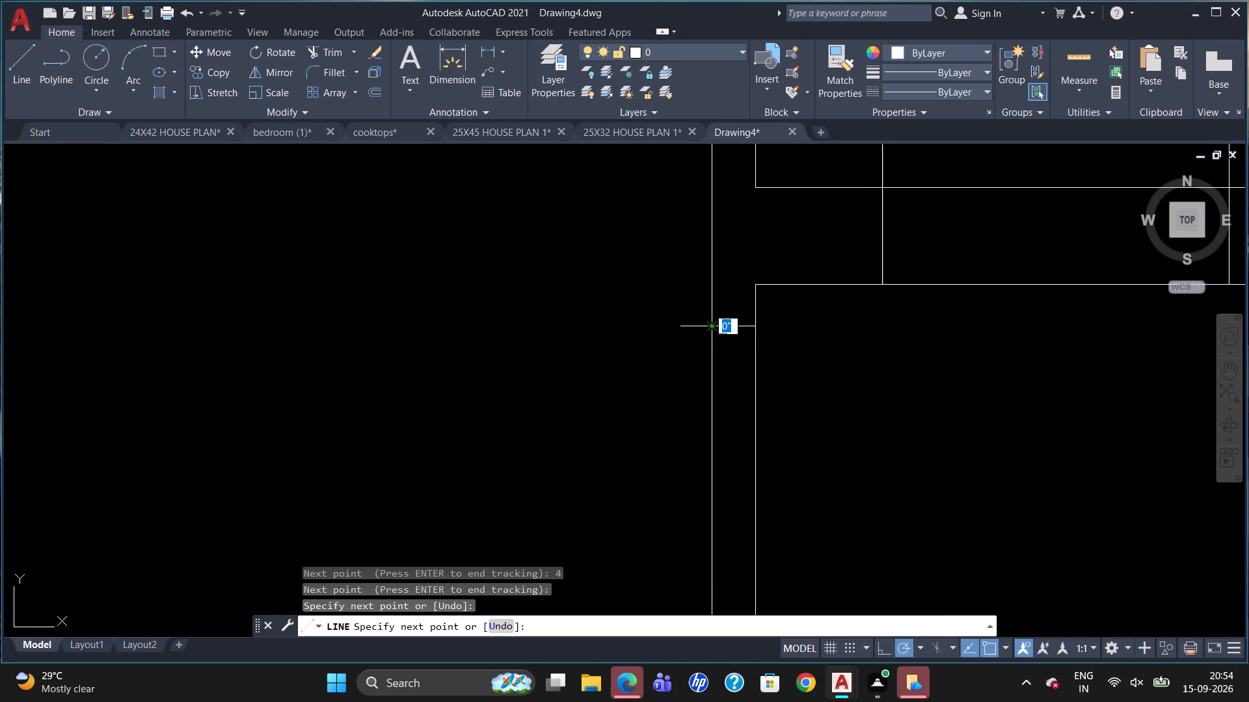
Extend both lines of the left bay's cross wall to the first partition's right line.
{"action": "scroll", "coordinate": [720, 314], "scroll_direction": "down", "scroll_amount": 2}
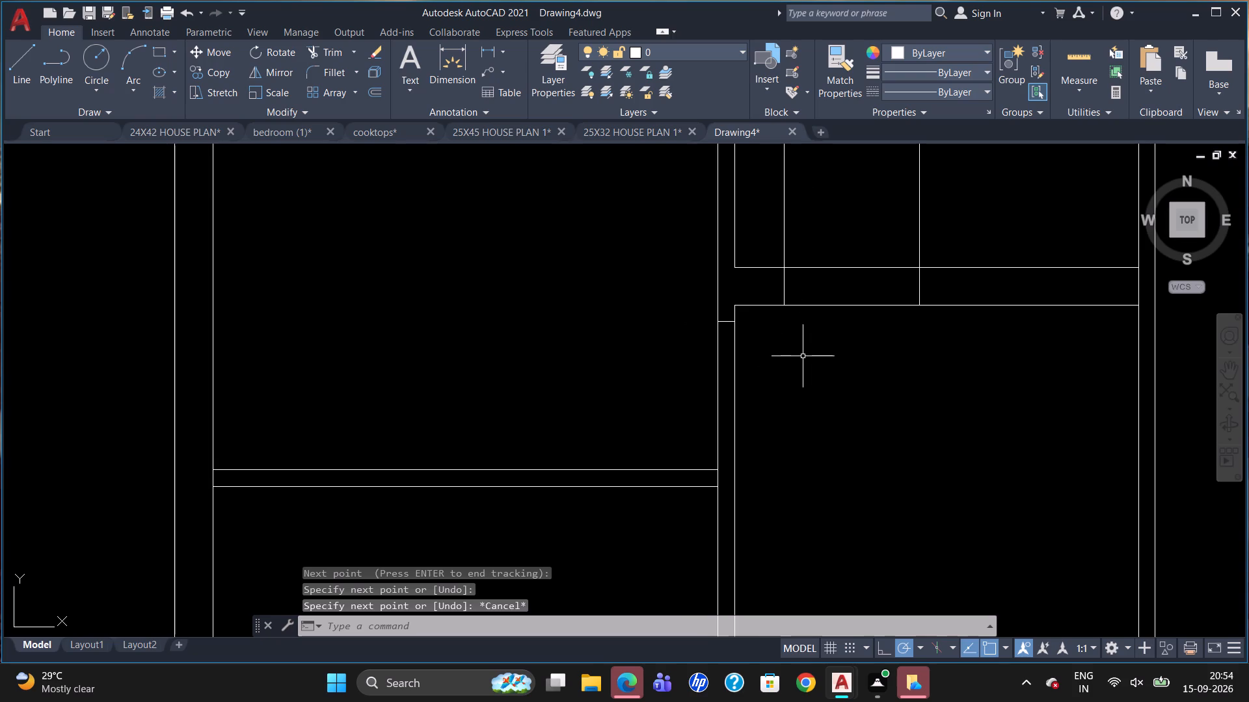
{"action": "scroll", "coordinate": [758, 432], "scroll_direction": "down", "scroll_amount": 1}
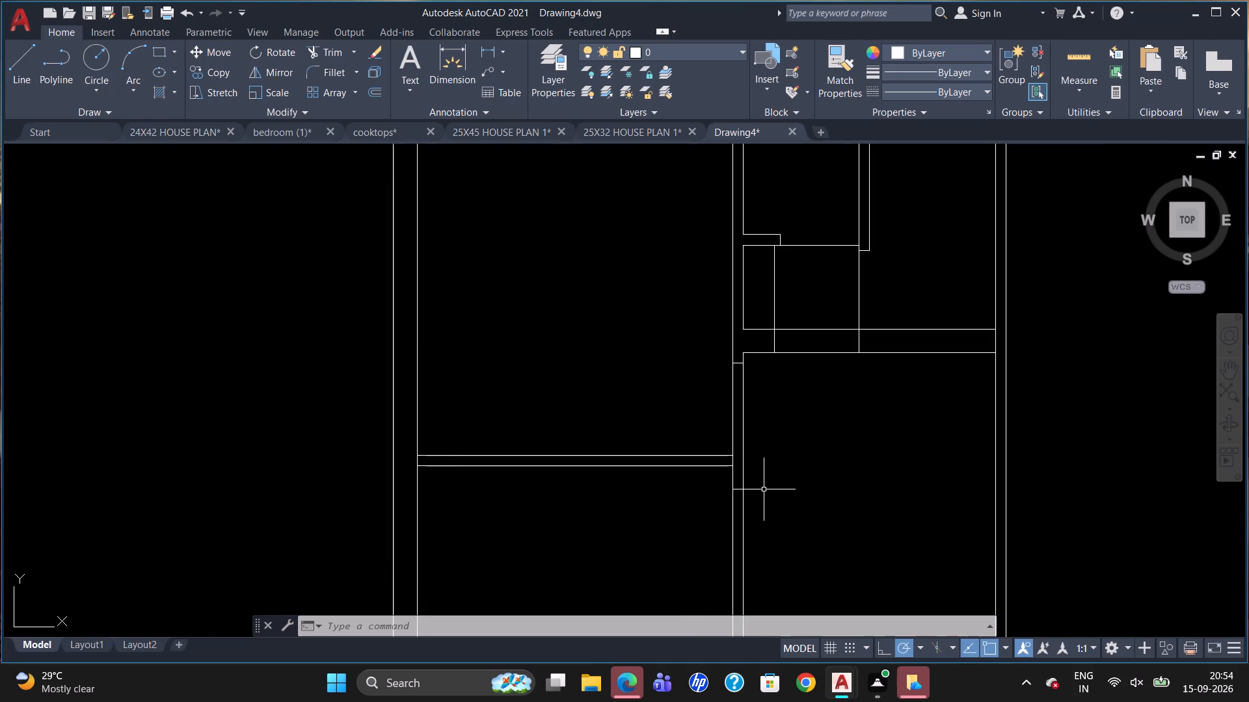
{"action": "scroll", "coordinate": [764, 499], "scroll_direction": "up", "scroll_amount": 1}
{"action": "type", "text": "ex"}
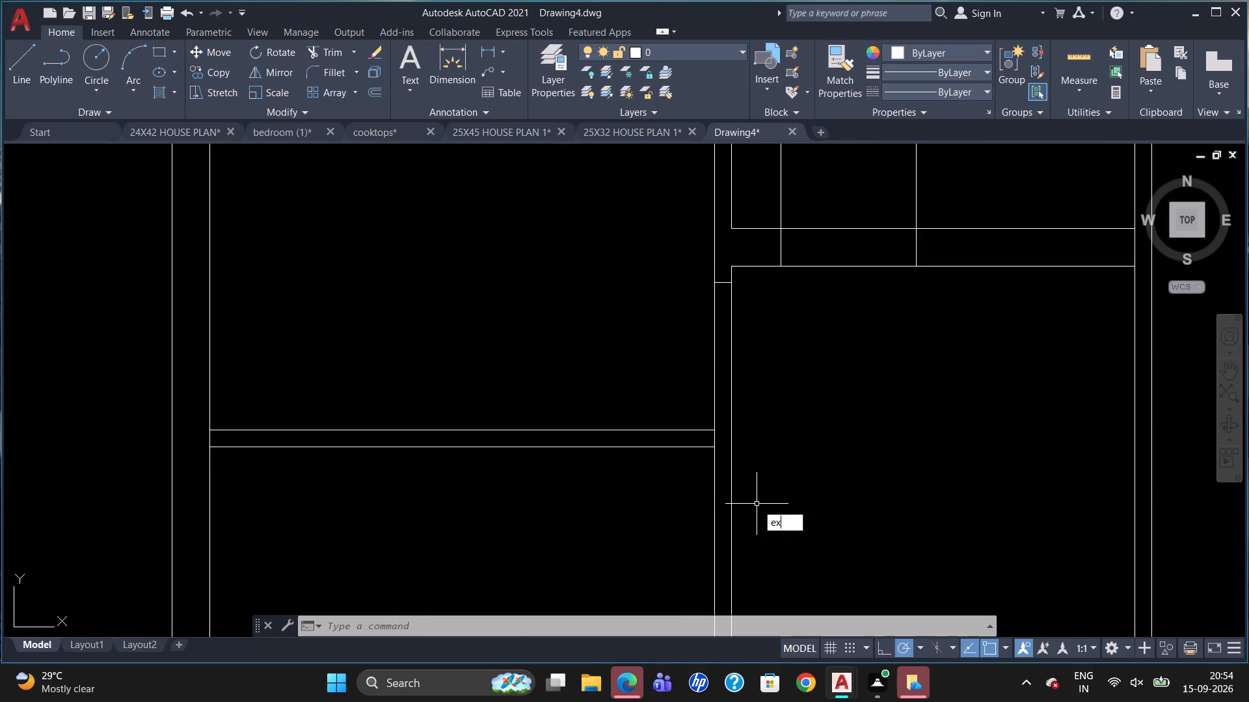
{"action": "key", "text": "Return"}
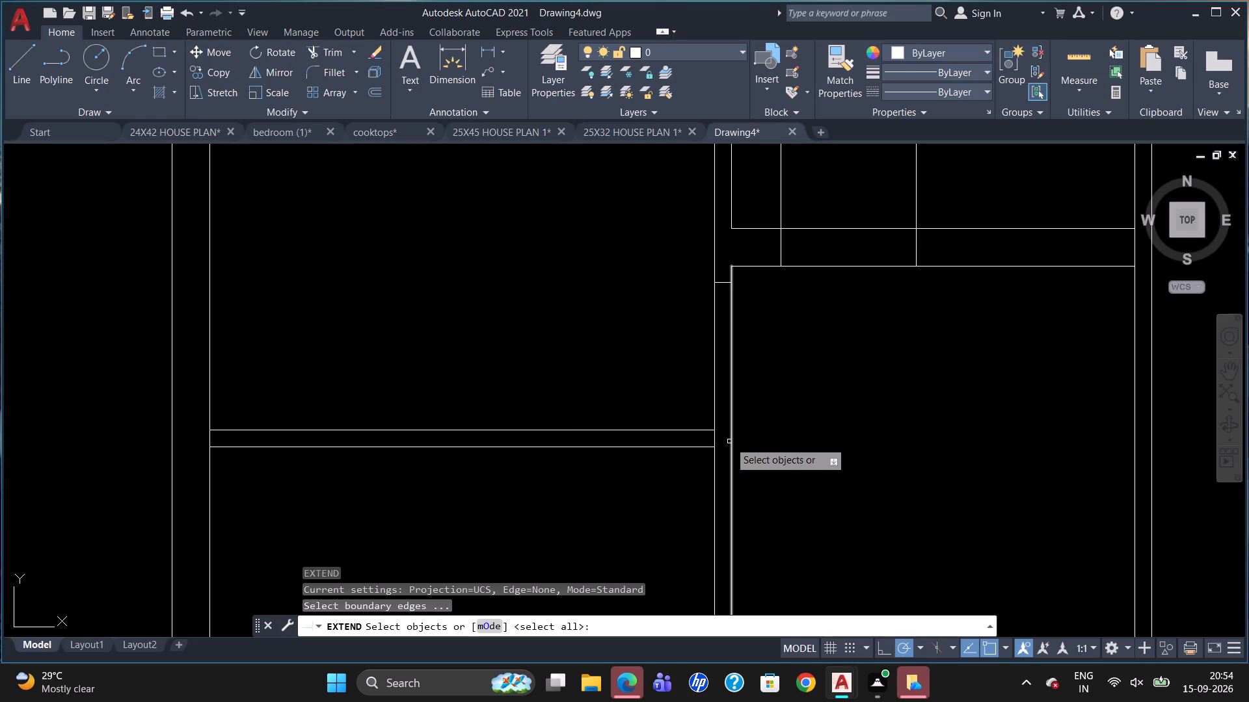
{"action": "left_click", "coordinate": [730, 441]}
{"action": "key", "text": "Return"}
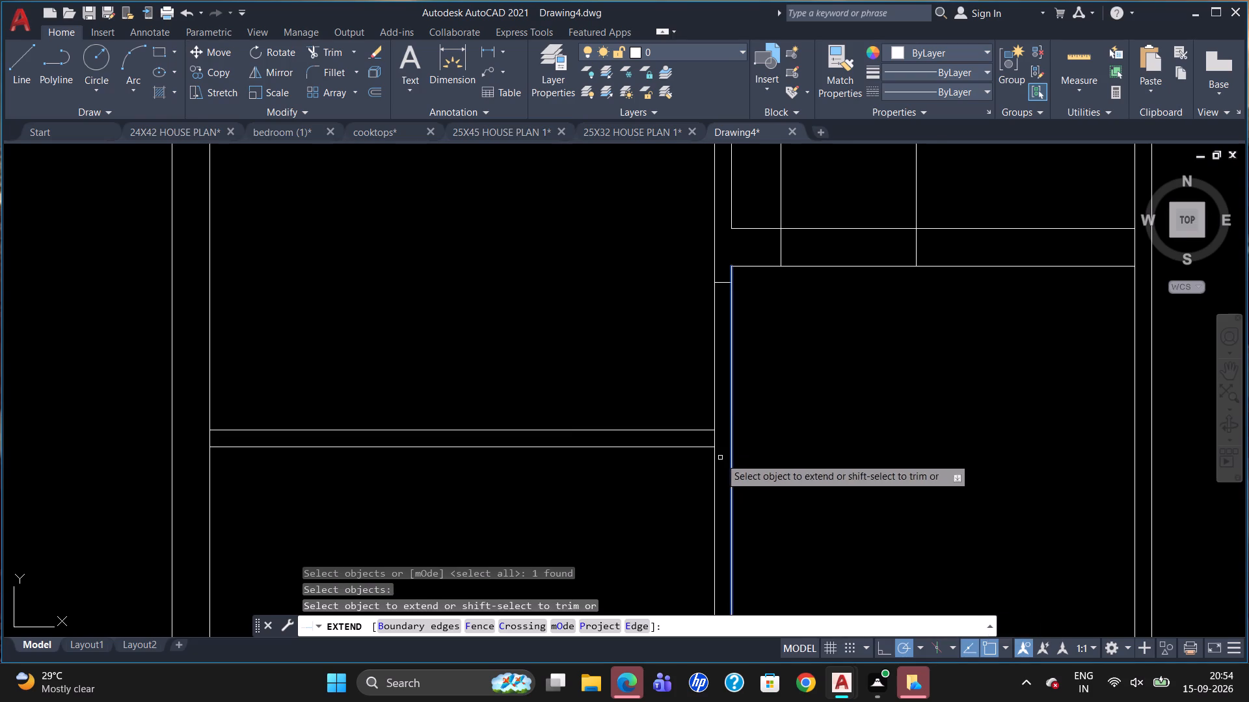
{"action": "left_click", "coordinate": [703, 447]}
{"action": "left_click", "coordinate": [701, 431]}
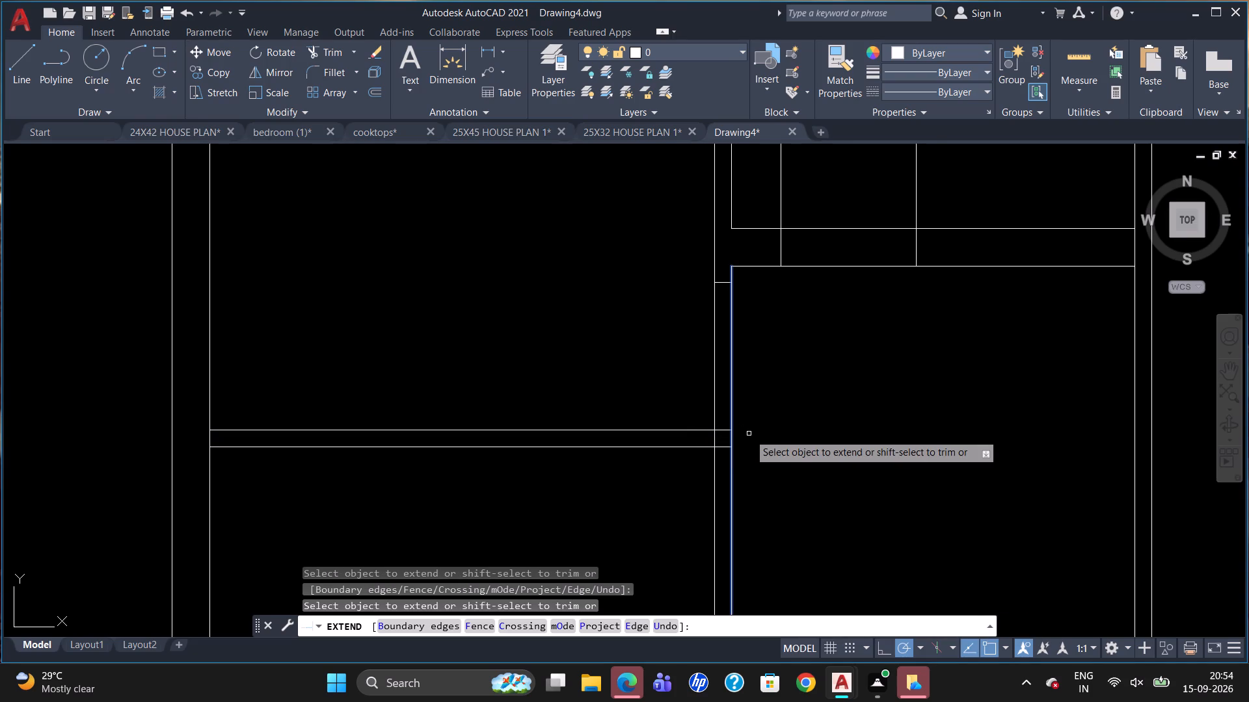
{"action": "key", "text": "Escape"}
Trim the first partition's left line from the new jamb line down to the left bay cross wall's lower line.
{"action": "type", "text": "tr"}
{"action": "key", "text": "Return"}
{"action": "key", "text": "Return"}
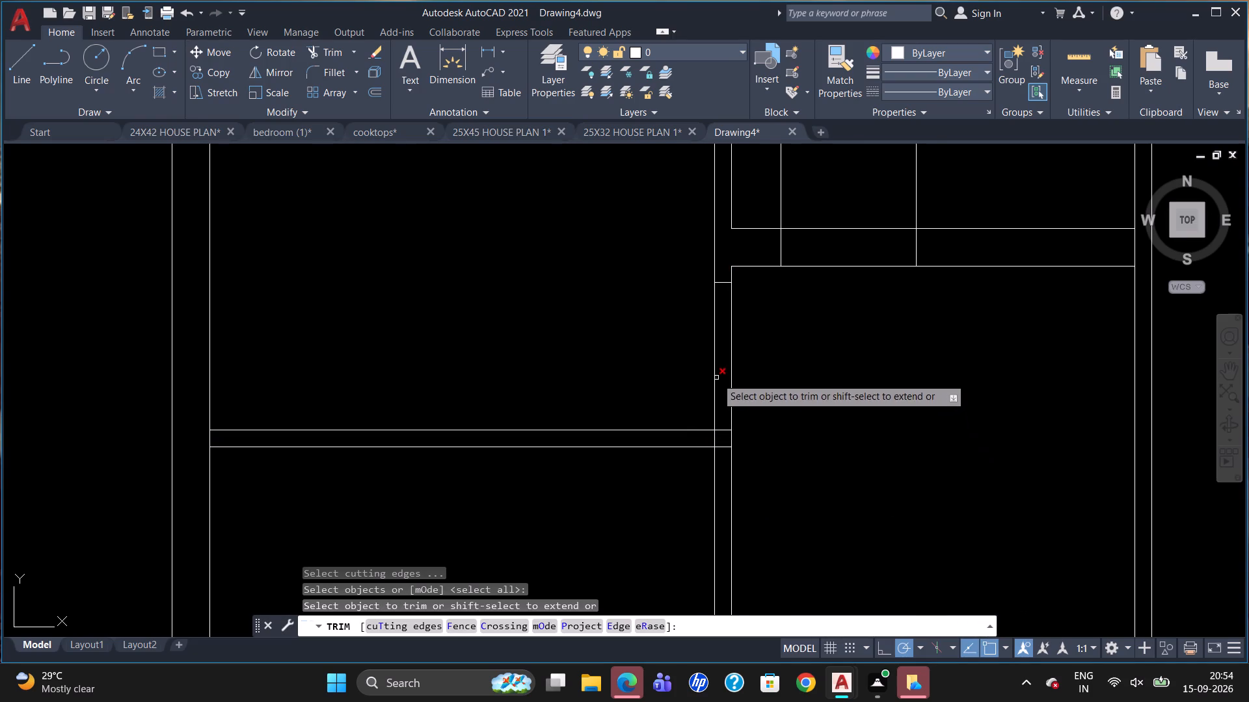
{"action": "left_click", "coordinate": [712, 377]}
{"action": "left_click", "coordinate": [715, 373]}
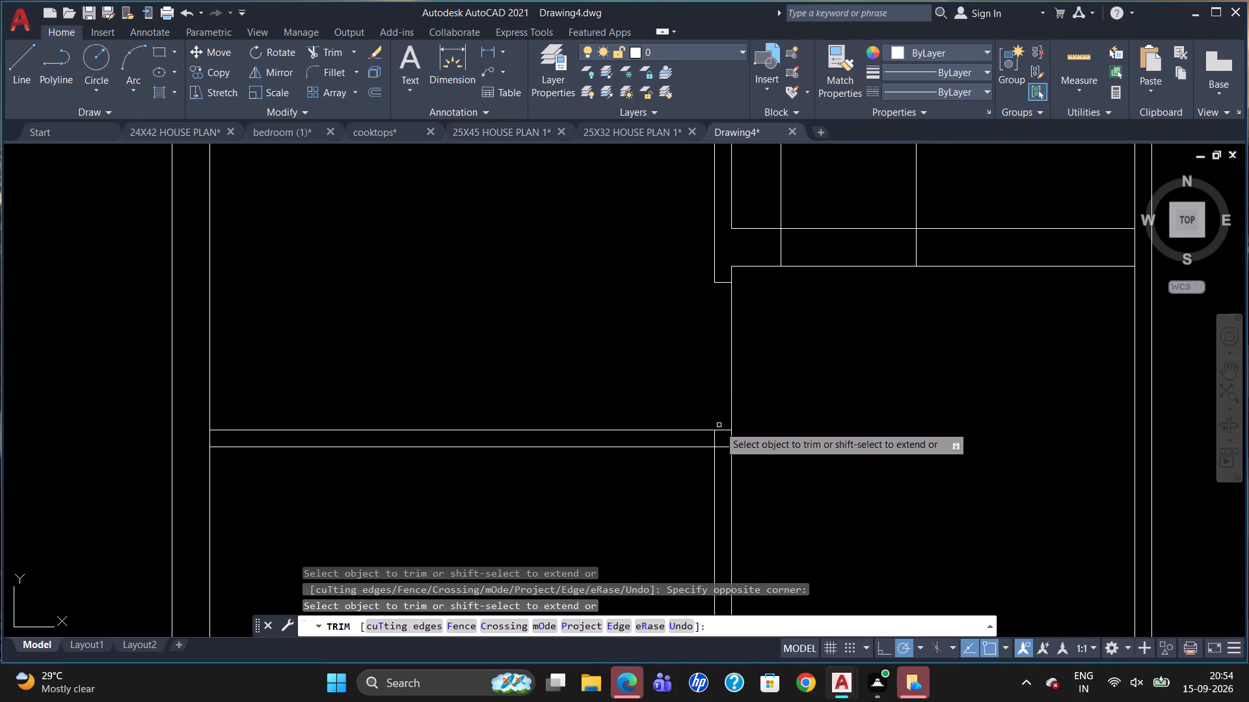
{"action": "left_click", "coordinate": [716, 439]}
Trim the left line of the partition beside the right bay between the two lines of the 9" cross wall.
{"action": "scroll", "coordinate": [767, 308], "scroll_direction": "down", "scroll_amount": 2}
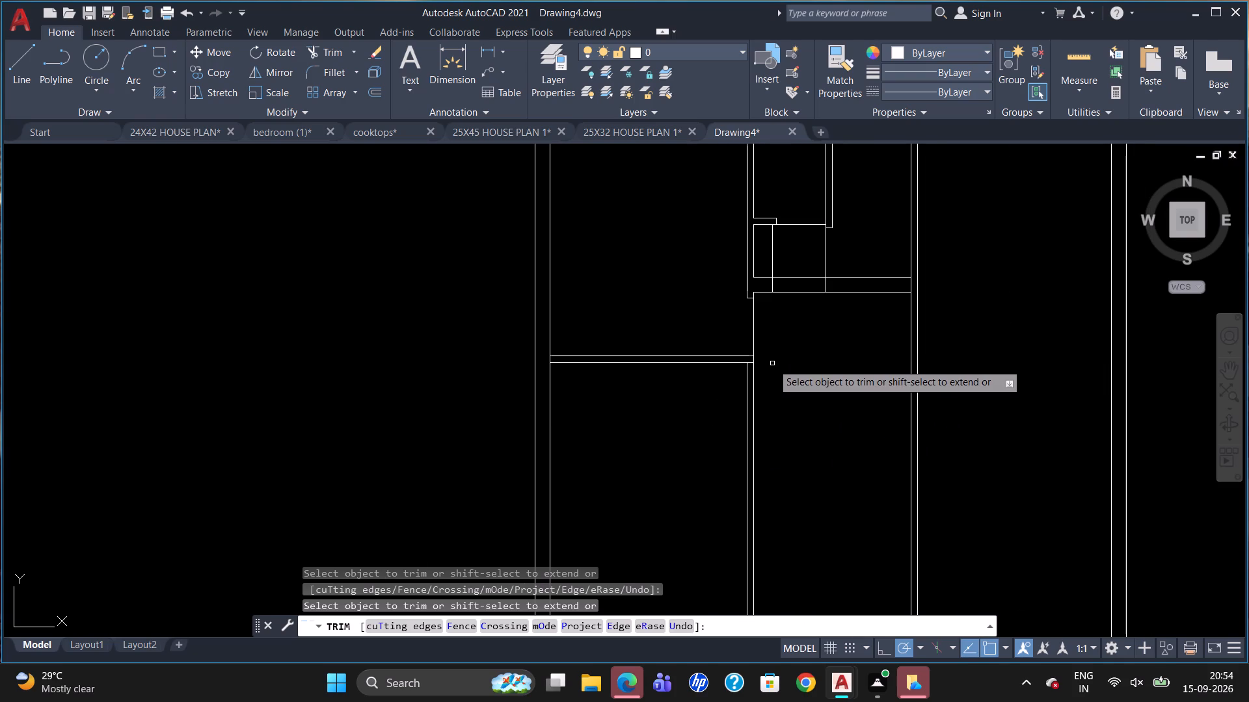
{"action": "scroll", "coordinate": [768, 355], "scroll_direction": "down", "scroll_amount": 1}
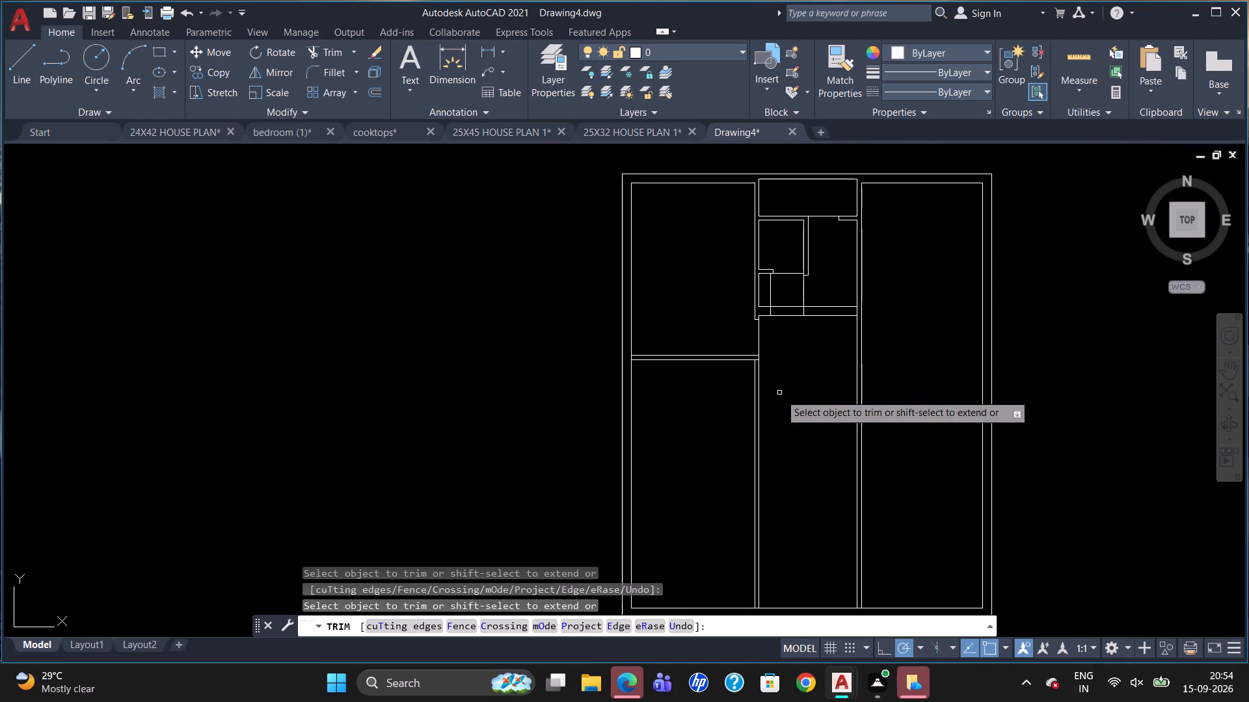
{"action": "scroll", "coordinate": [806, 417], "scroll_direction": "up", "scroll_amount": 1}
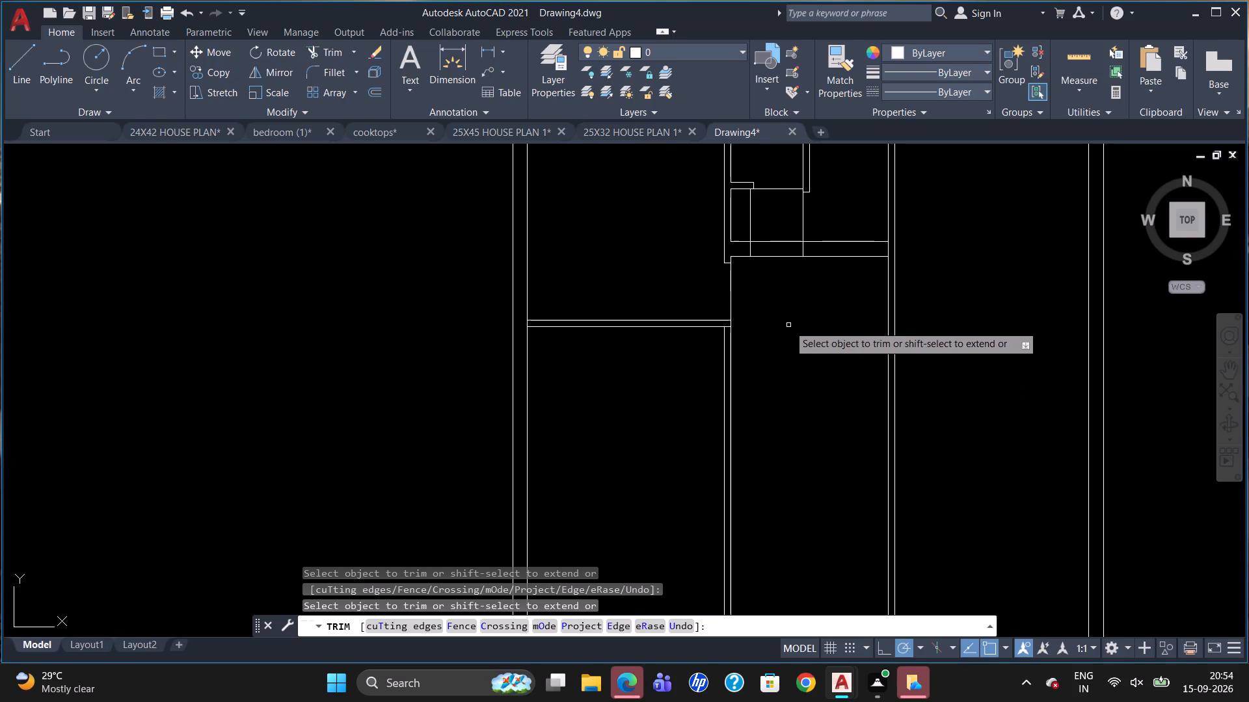
{"action": "scroll", "coordinate": [755, 222], "scroll_direction": "down", "scroll_amount": 1}
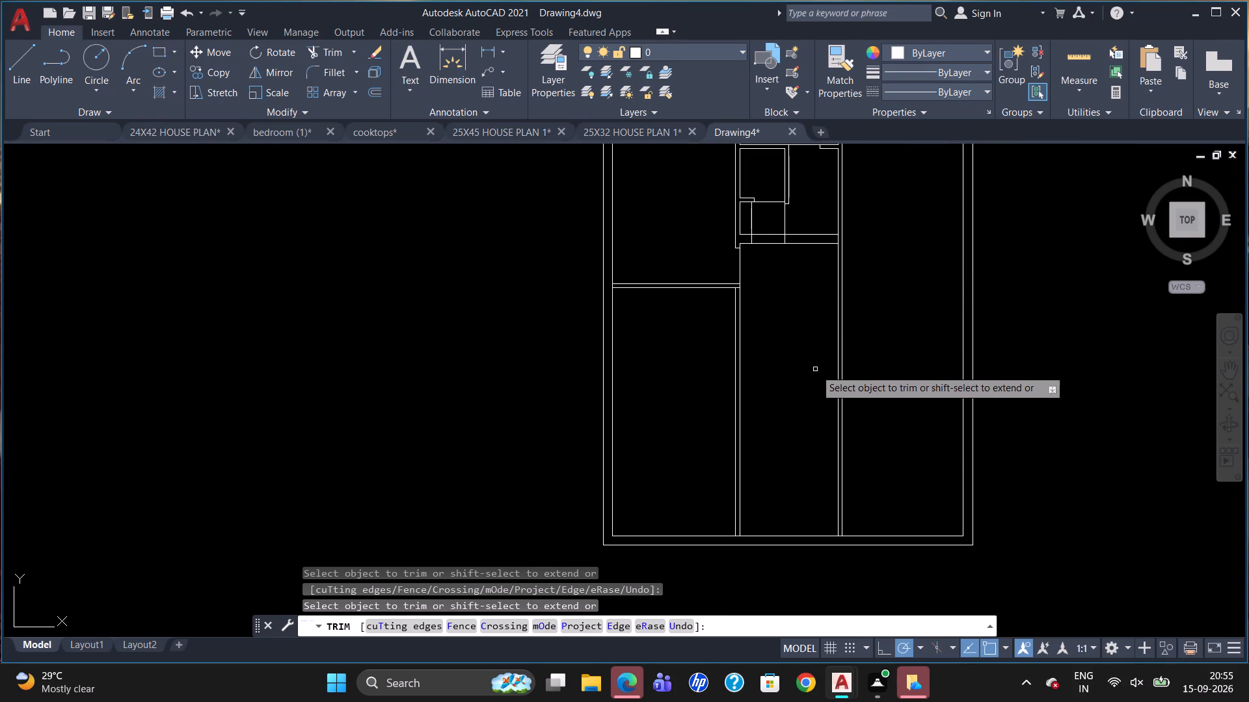
{"action": "scroll", "coordinate": [853, 281], "scroll_direction": "up", "scroll_amount": 1}
{"action": "scroll", "coordinate": [831, 357], "scroll_direction": "down", "scroll_amount": 1}
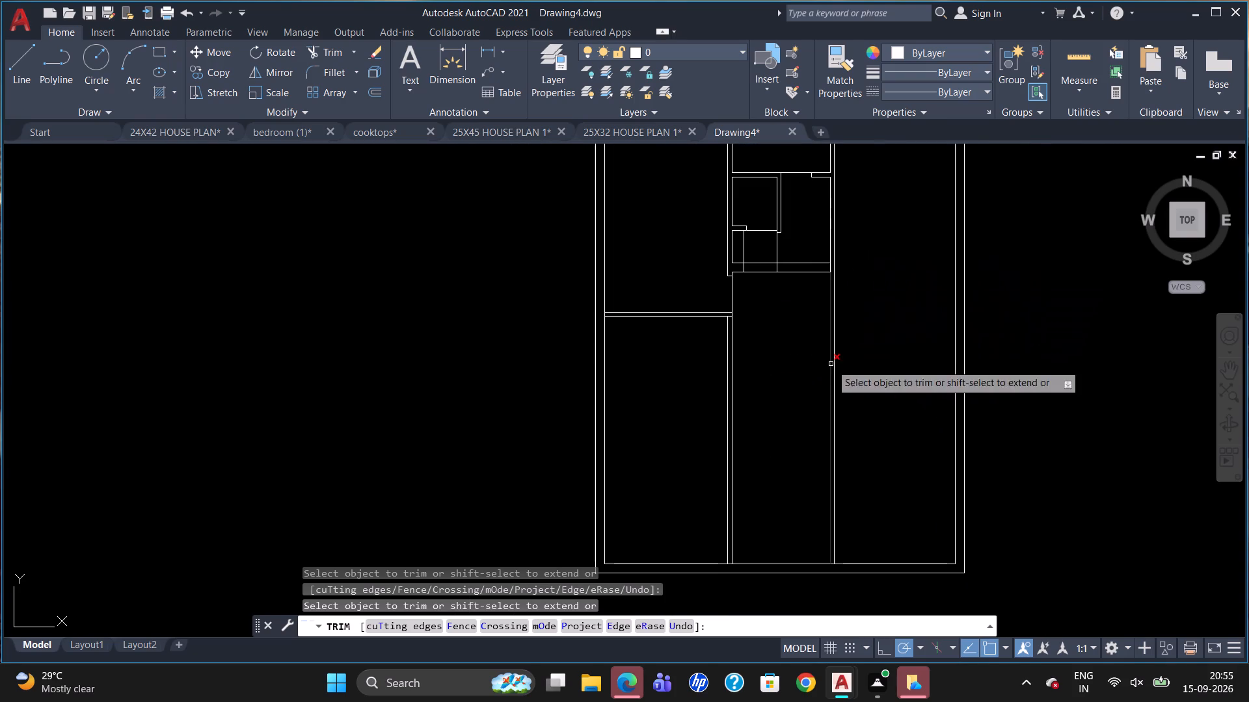
{"action": "scroll", "coordinate": [842, 274], "scroll_direction": "up", "scroll_amount": 1}
{"action": "scroll", "coordinate": [824, 346], "scroll_direction": "down", "scroll_amount": 1}
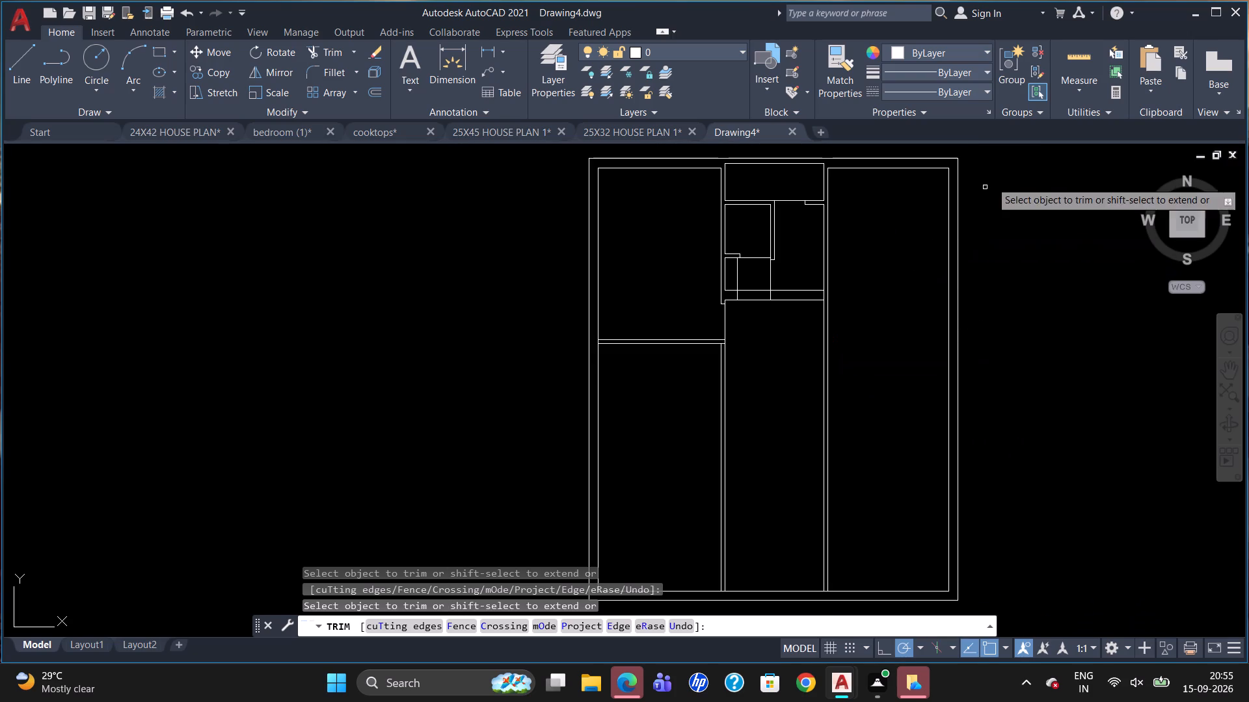
{"action": "scroll", "coordinate": [989, 187], "scroll_direction": "up", "scroll_amount": 1}
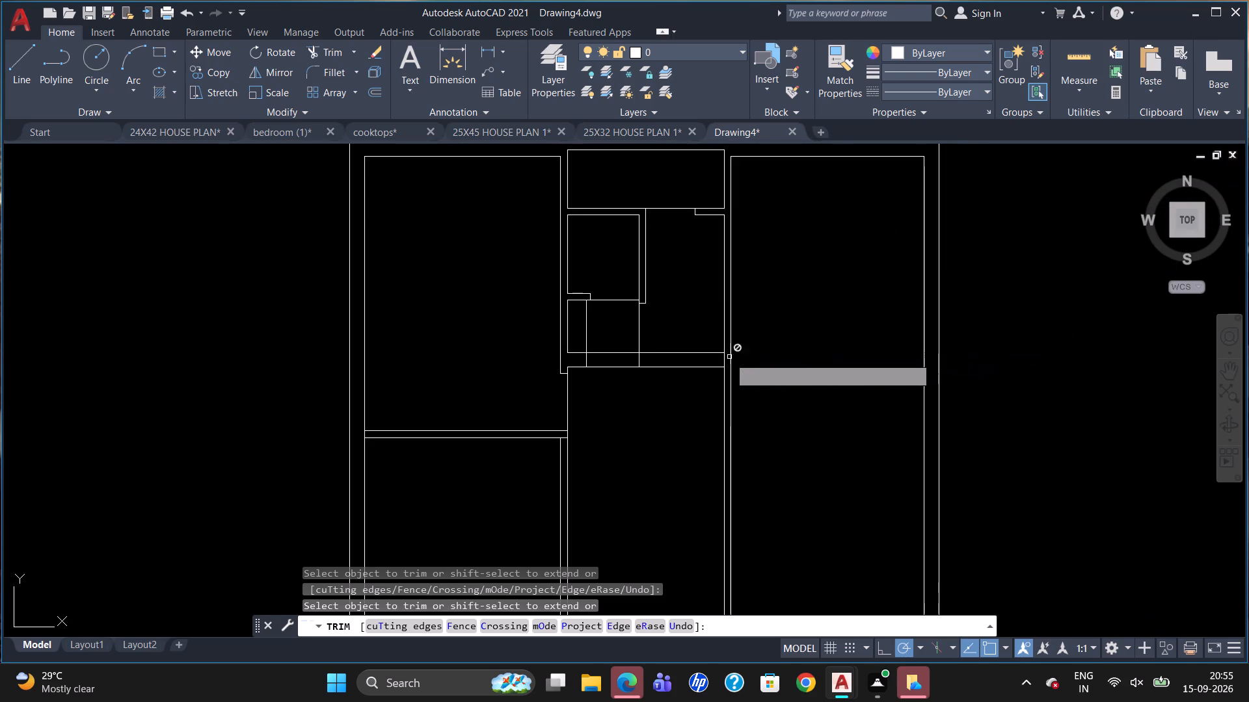
{"action": "left_click", "coordinate": [723, 359]}
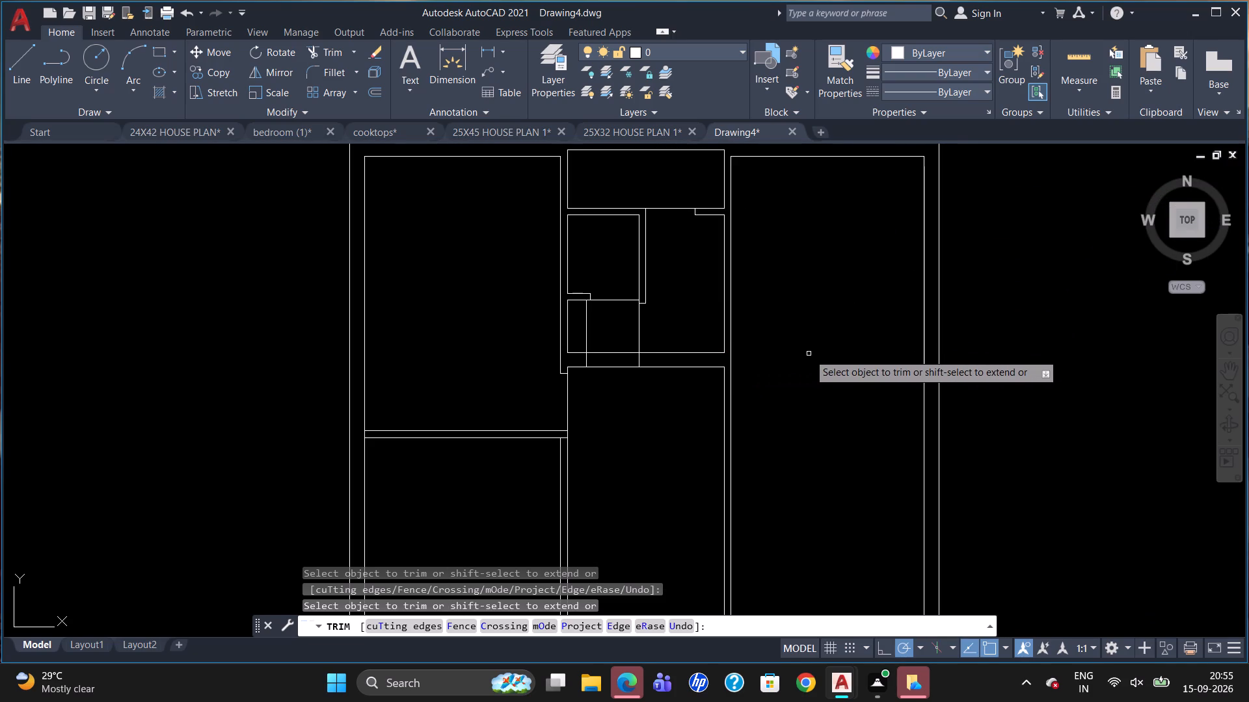
Trim both lines of the middle bay's 9" cross wall between the two vertical lines to open the passage.
{"action": "left_click", "coordinate": [615, 352]}
{"action": "left_click", "coordinate": [611, 365]}
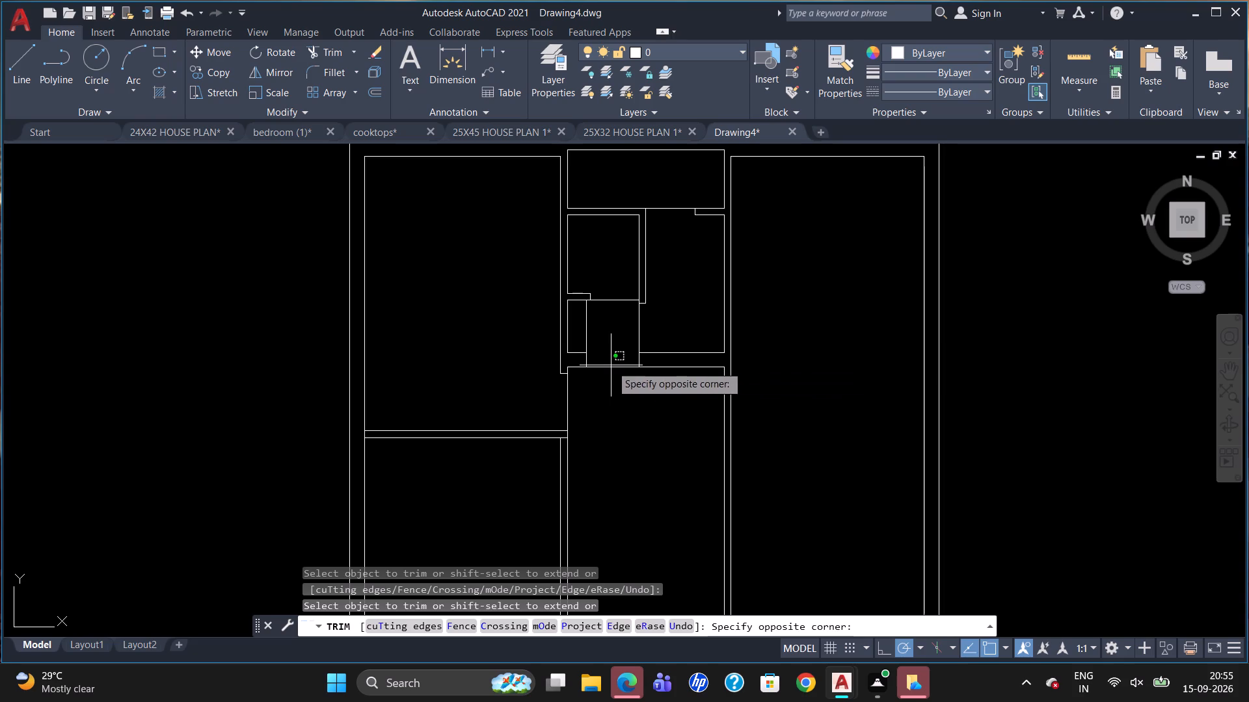
{"action": "left_click", "coordinate": [611, 371]}
{"action": "left_click", "coordinate": [611, 369]}
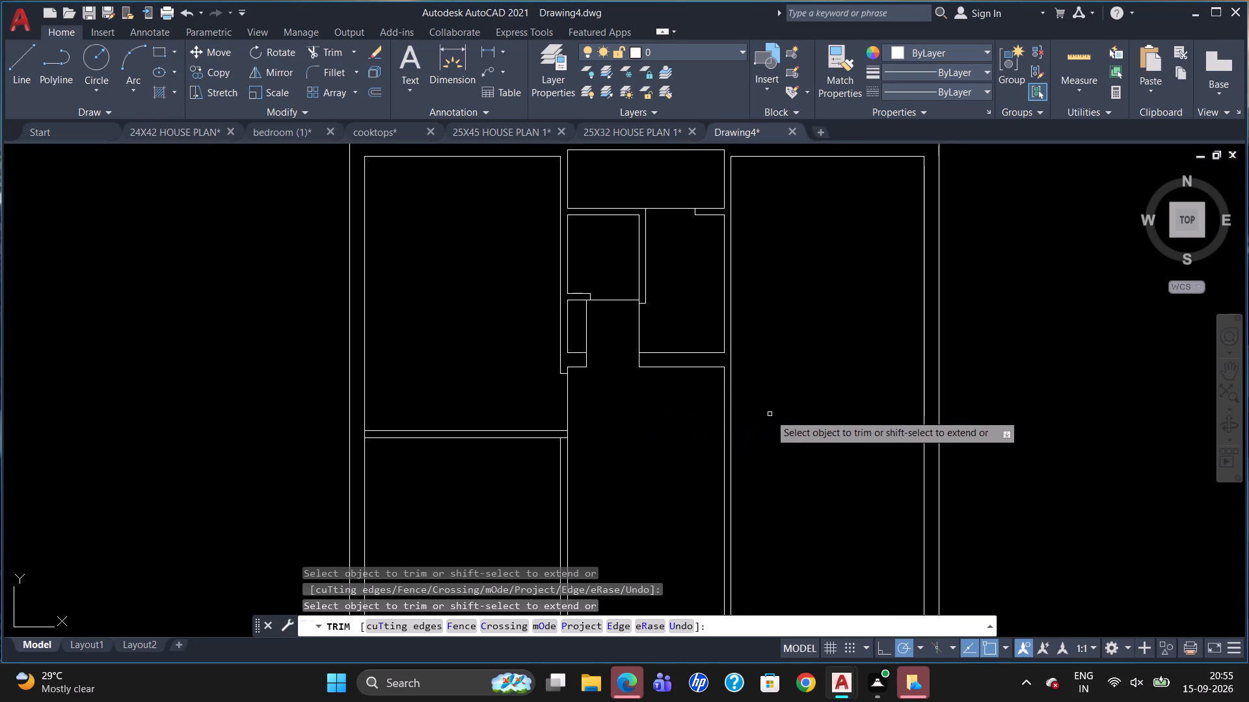
{"action": "key", "text": "Escape"}
Draw a horizontal line across the right bay to the outer wall's inner face, level with the 9" cross wall's lower line.
{"action": "key", "text": "l"}
{"action": "key", "text": "Return"}
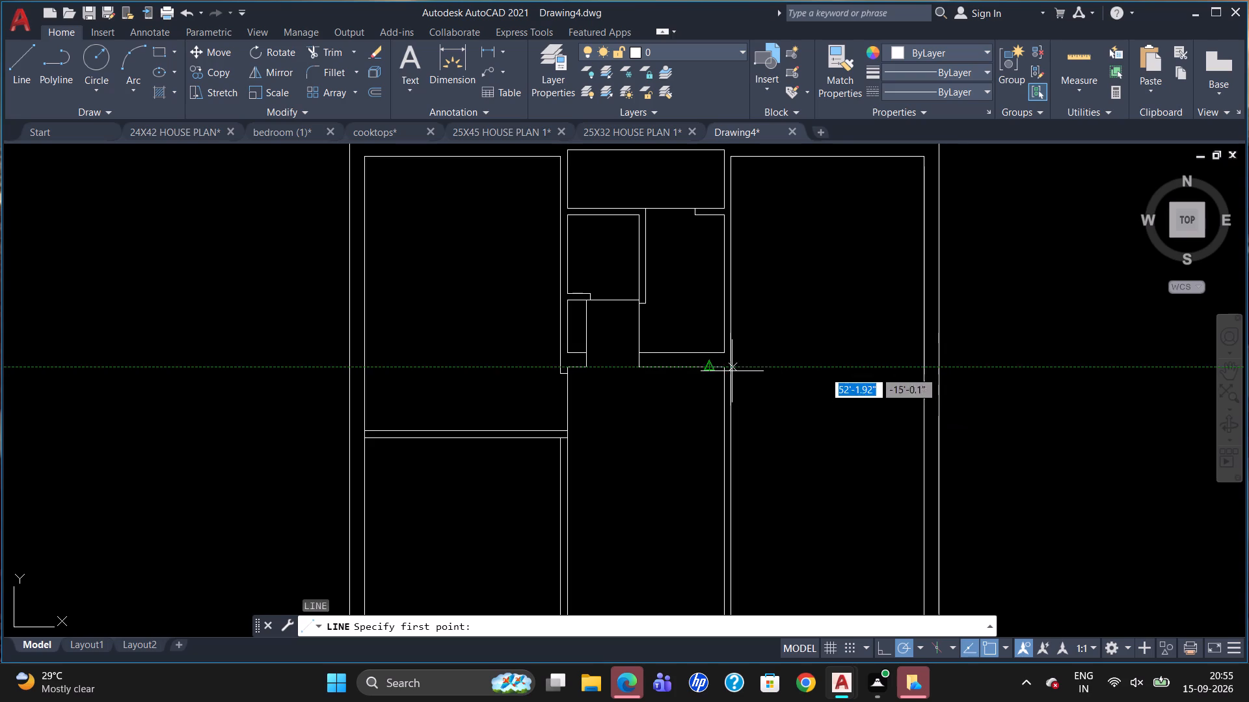
{"action": "scroll", "coordinate": [723, 370], "scroll_direction": "up", "scroll_amount": 2}
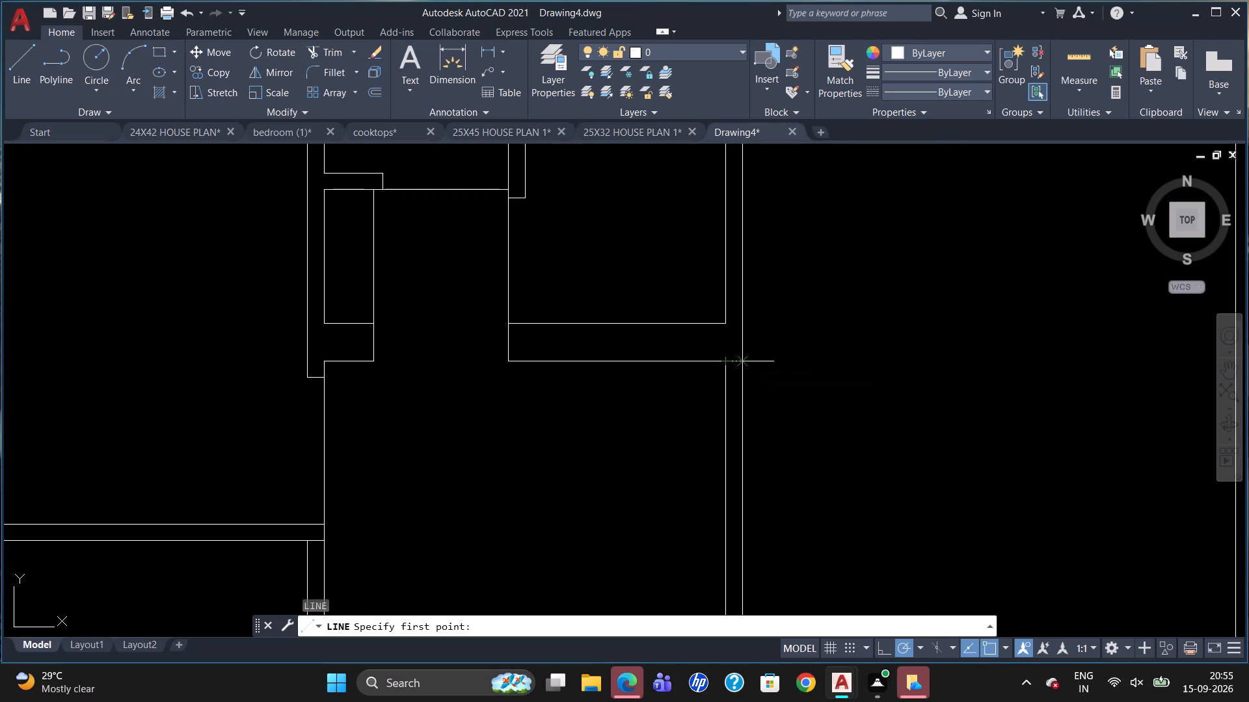
{"action": "left_click", "coordinate": [745, 365]}
{"action": "scroll", "coordinate": [780, 354], "scroll_direction": "down", "scroll_amount": 3}
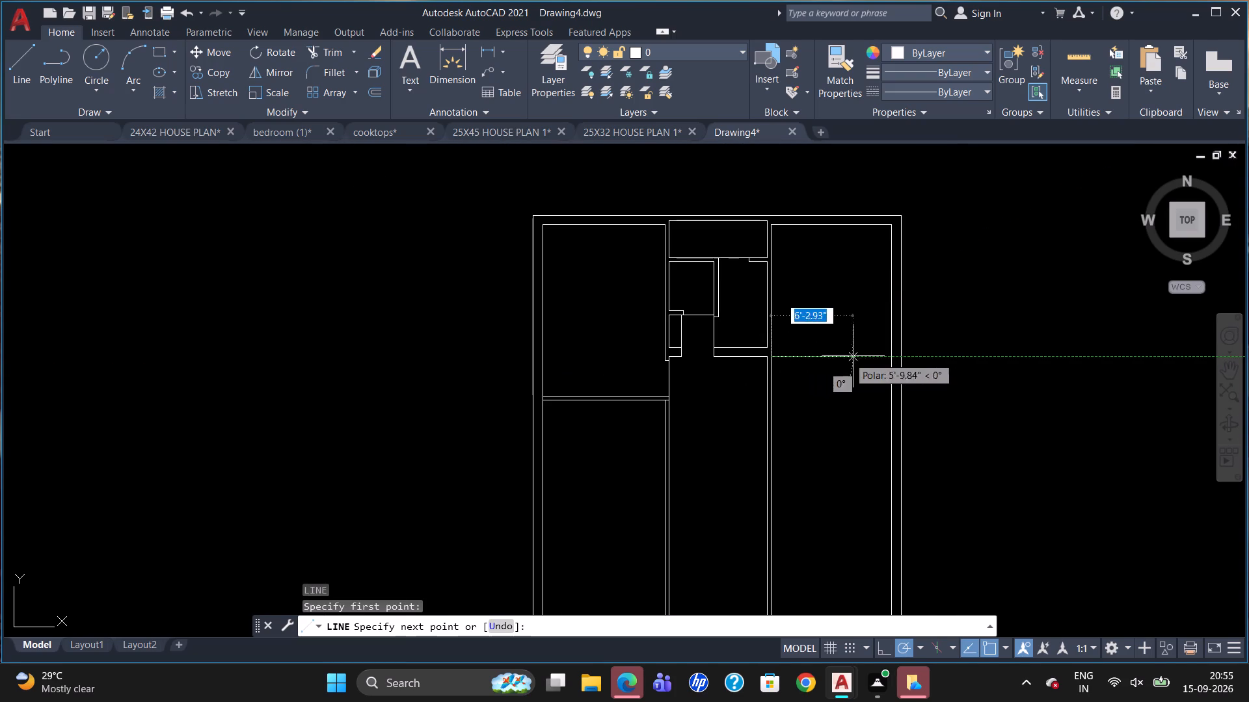
{"action": "left_click", "coordinate": [893, 358]}
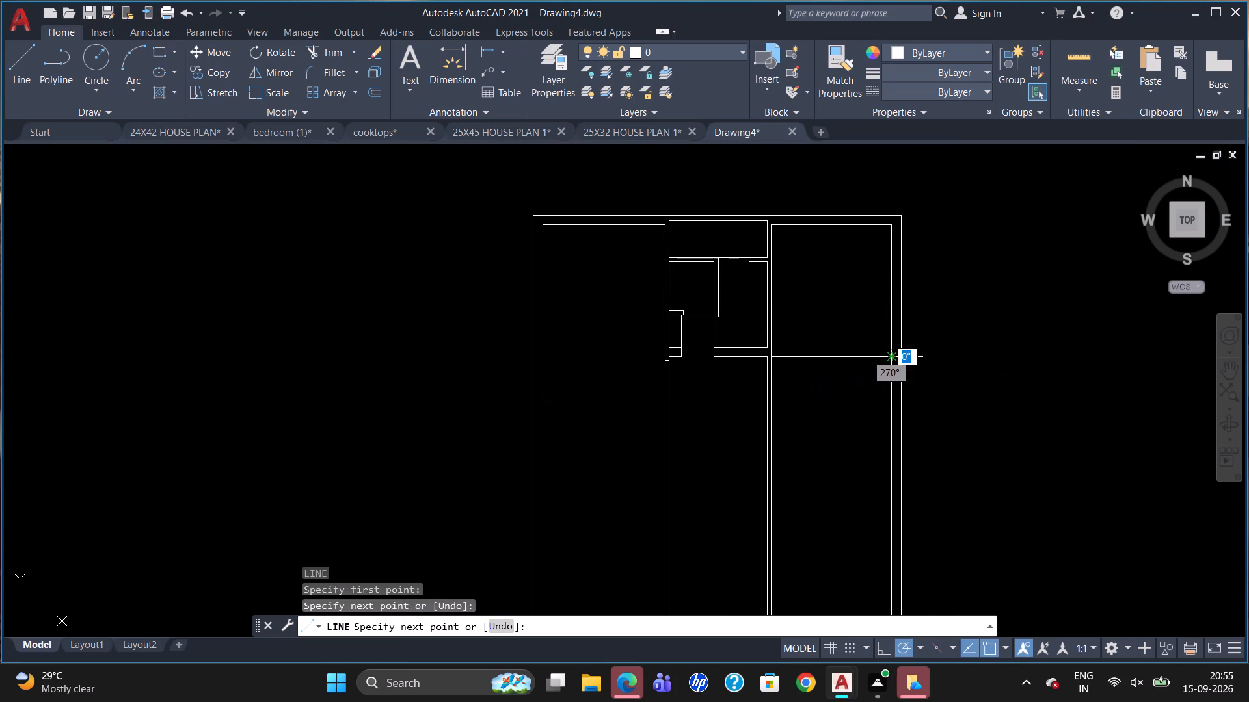
{"action": "key", "text": "Escape"}
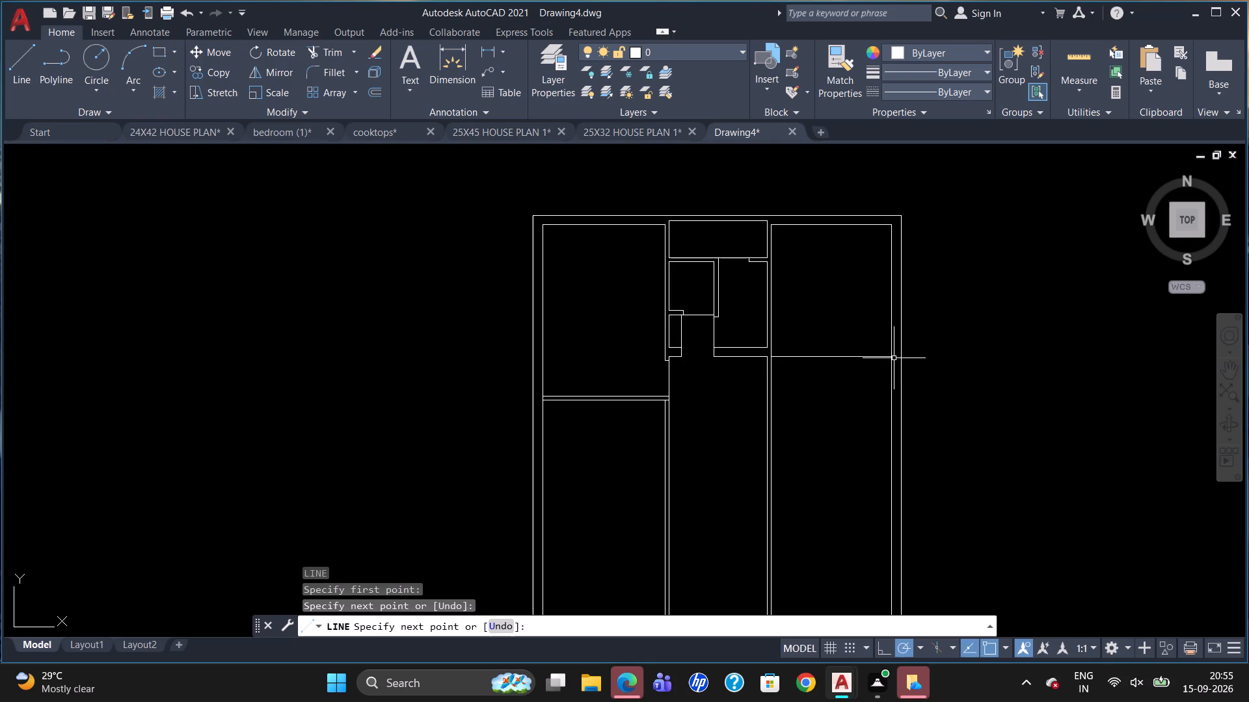
Offset the right bay's new horizontal line 9" upward to form the cross wall's upper line.
{"action": "key", "text": "o"}
{"action": "key", "text": "Return"}
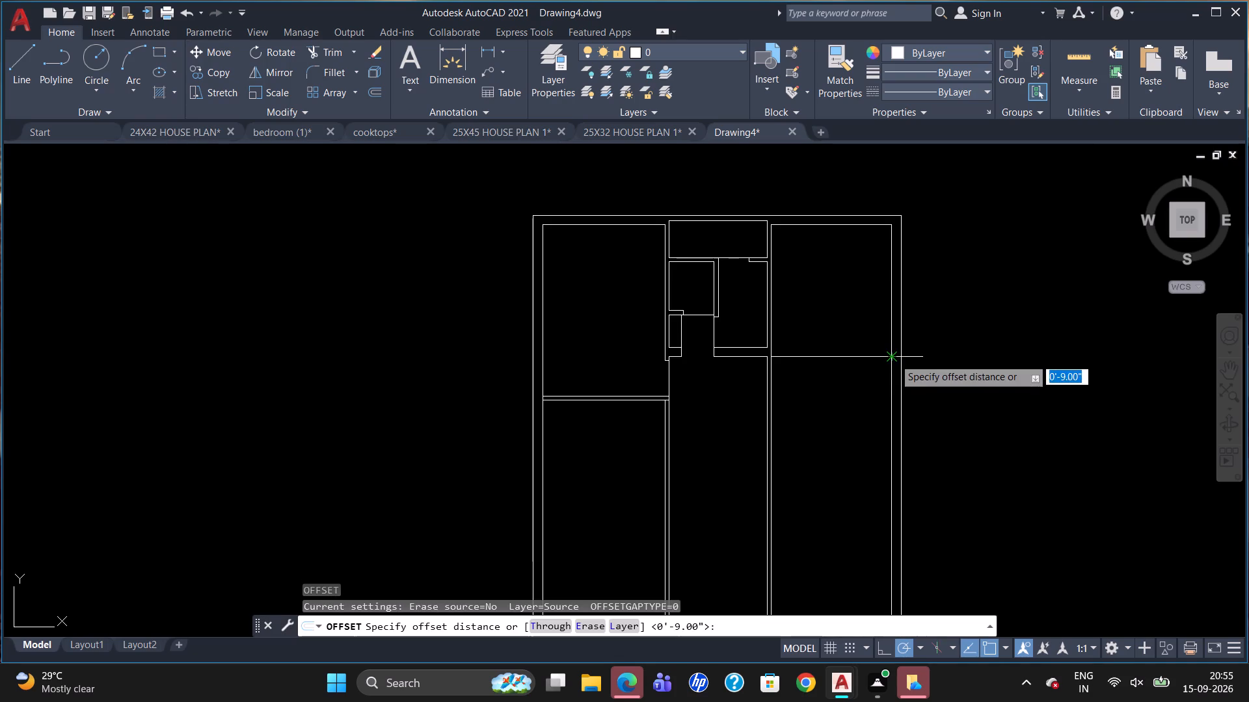
{"action": "key", "text": "9"}
{"action": "key", "text": "Return"}
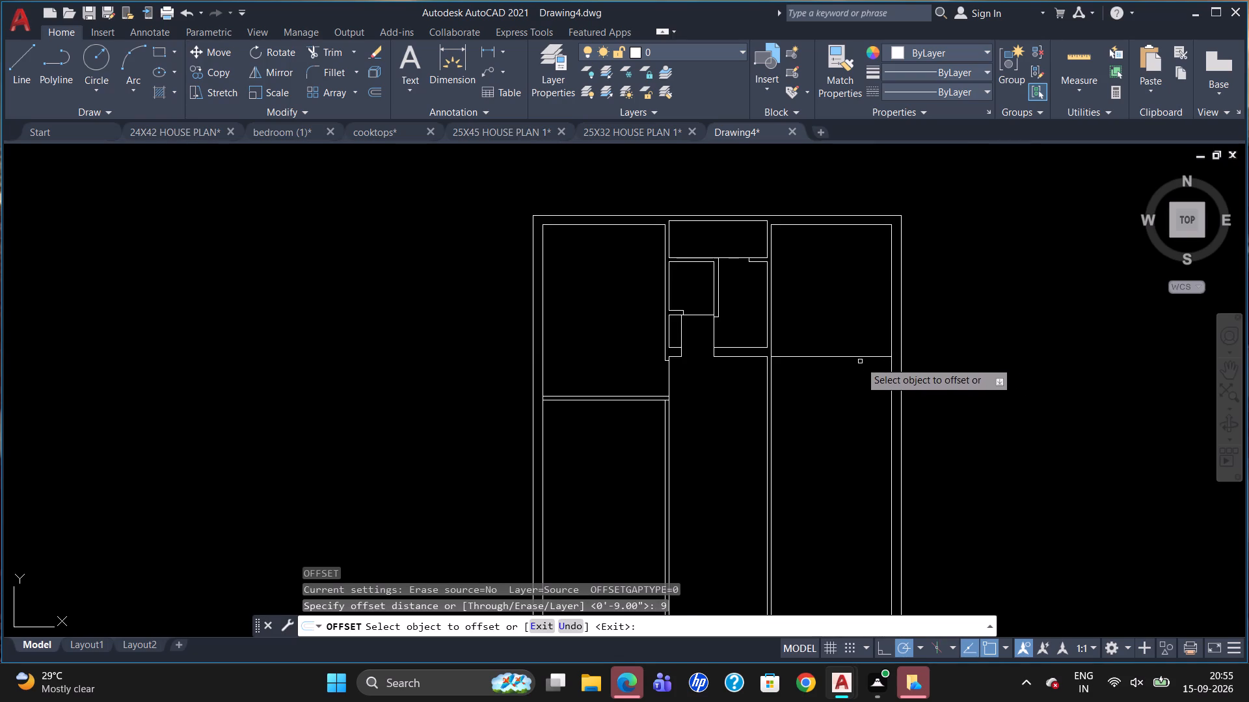
{"action": "left_click", "coordinate": [859, 356]}
{"action": "left_click", "coordinate": [856, 347]}
{"action": "key", "text": "Escape"}
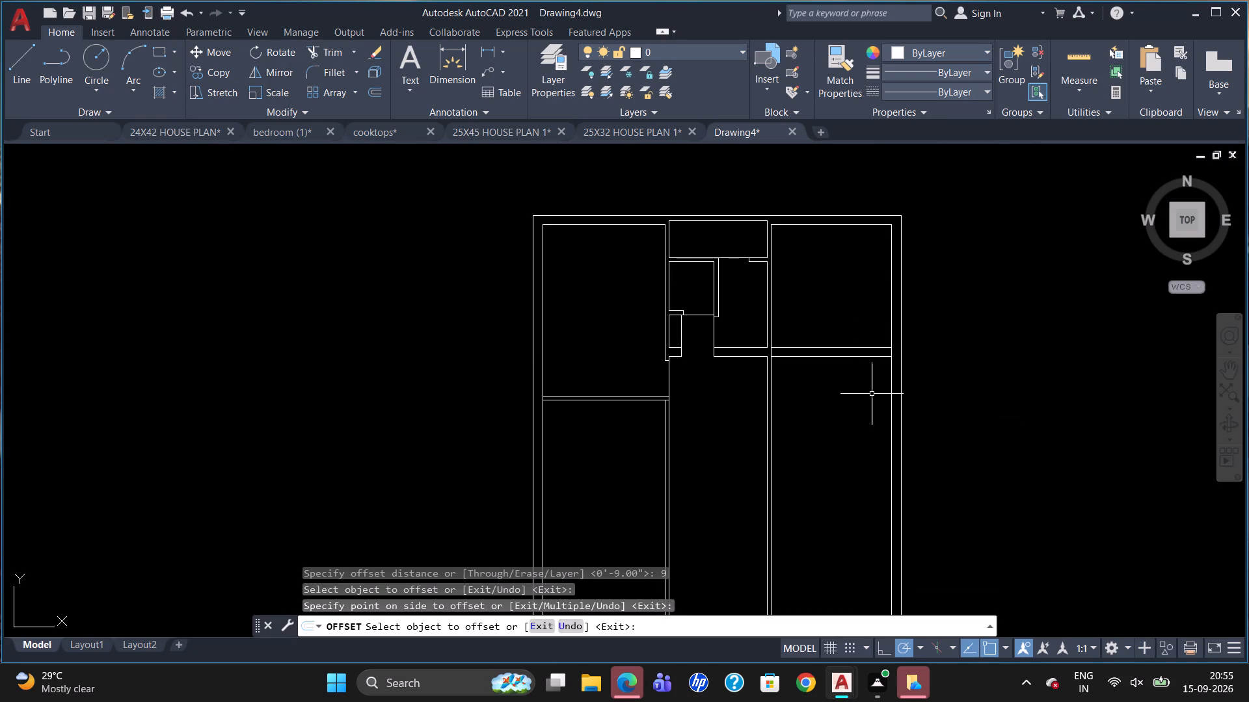
Trim the outer wall's inner face between the two lines of the right bay's 9" cross wall.
{"action": "type", "text": "tr"}
{"action": "key", "text": "Return"}
{"action": "key", "text": "Return"}
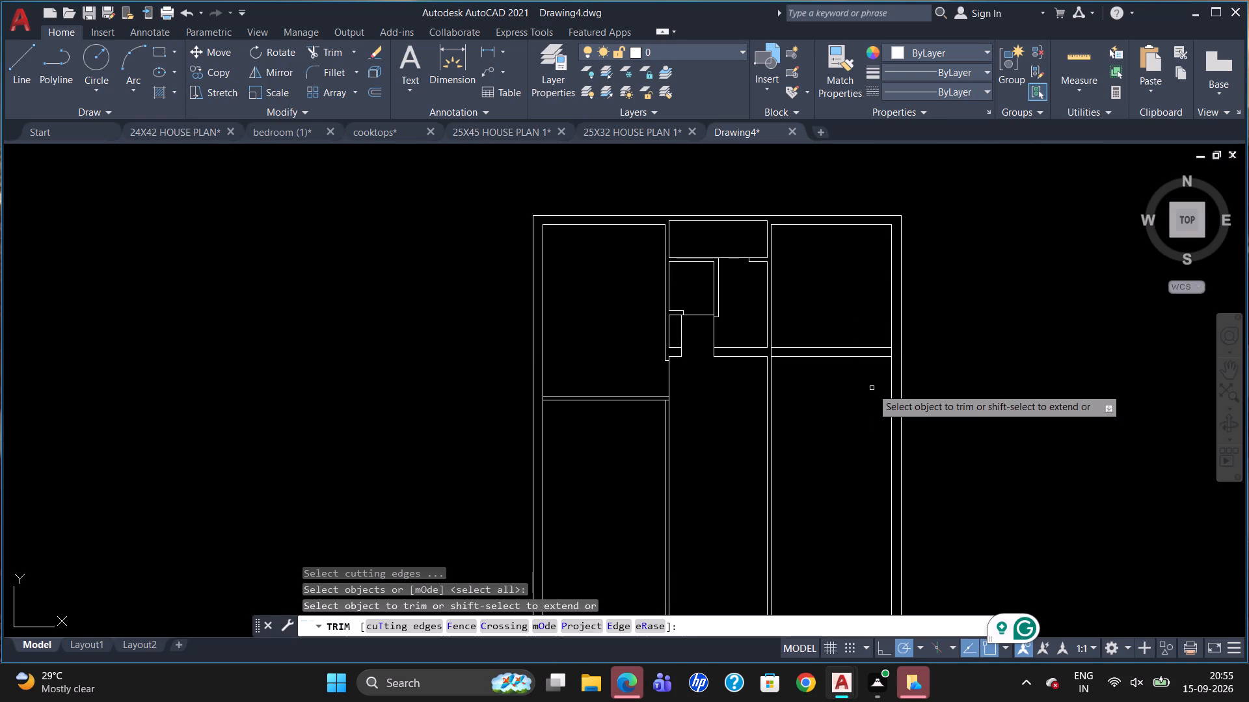
{"action": "left_click", "coordinate": [890, 353]}
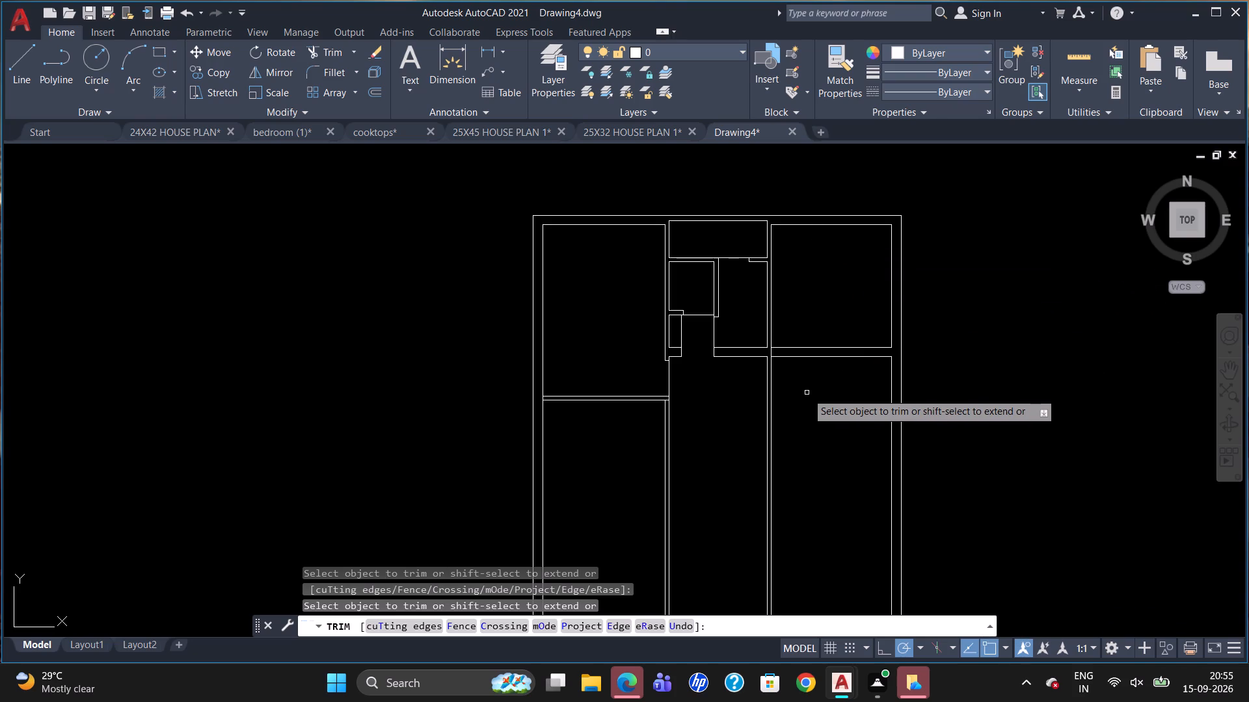
{"action": "key", "text": "Escape"}
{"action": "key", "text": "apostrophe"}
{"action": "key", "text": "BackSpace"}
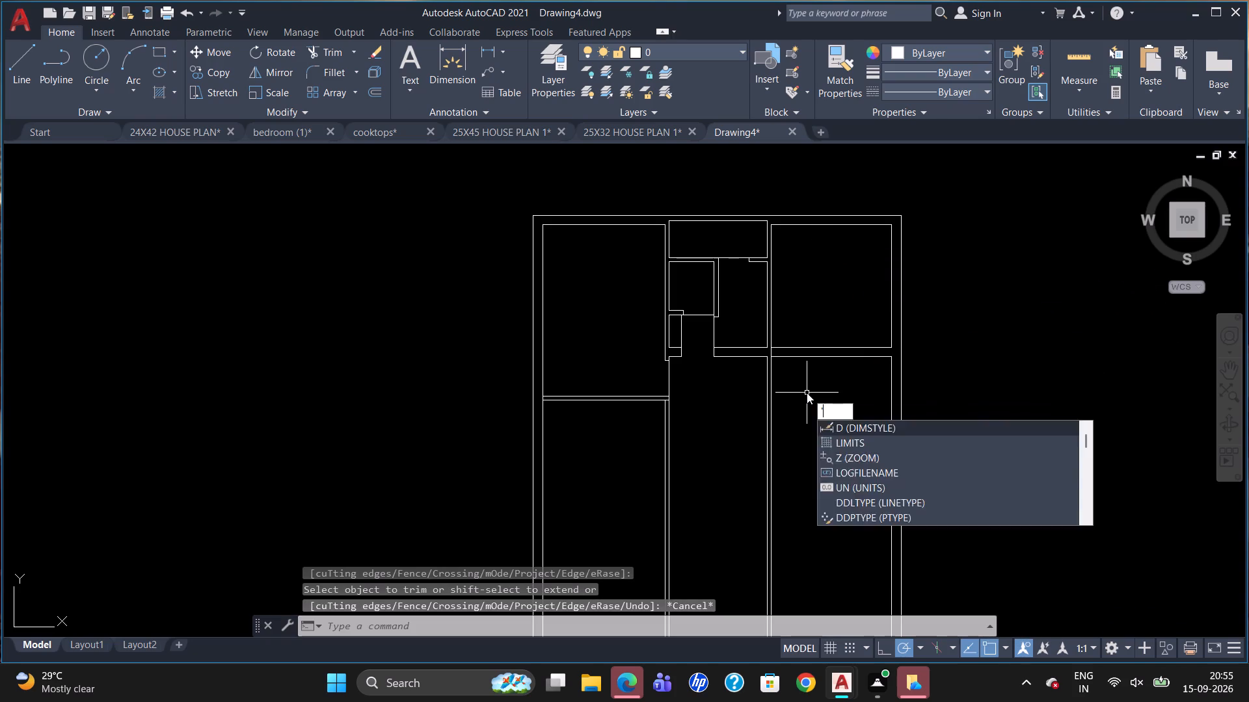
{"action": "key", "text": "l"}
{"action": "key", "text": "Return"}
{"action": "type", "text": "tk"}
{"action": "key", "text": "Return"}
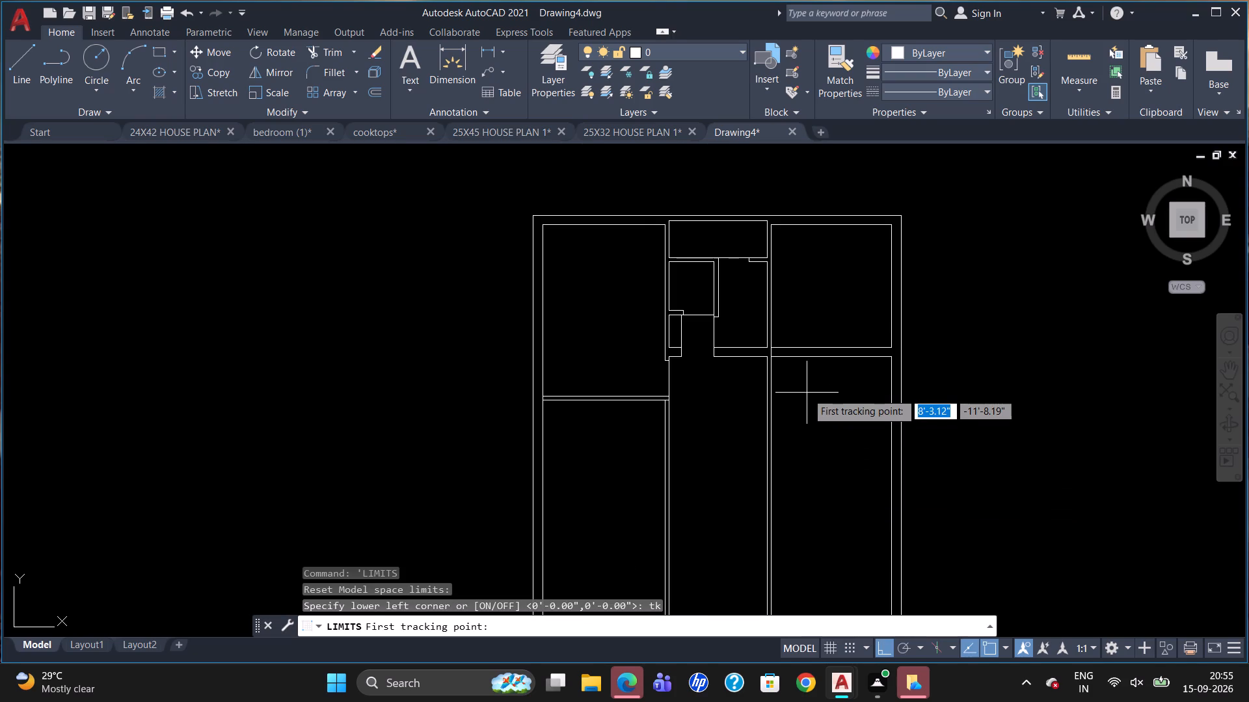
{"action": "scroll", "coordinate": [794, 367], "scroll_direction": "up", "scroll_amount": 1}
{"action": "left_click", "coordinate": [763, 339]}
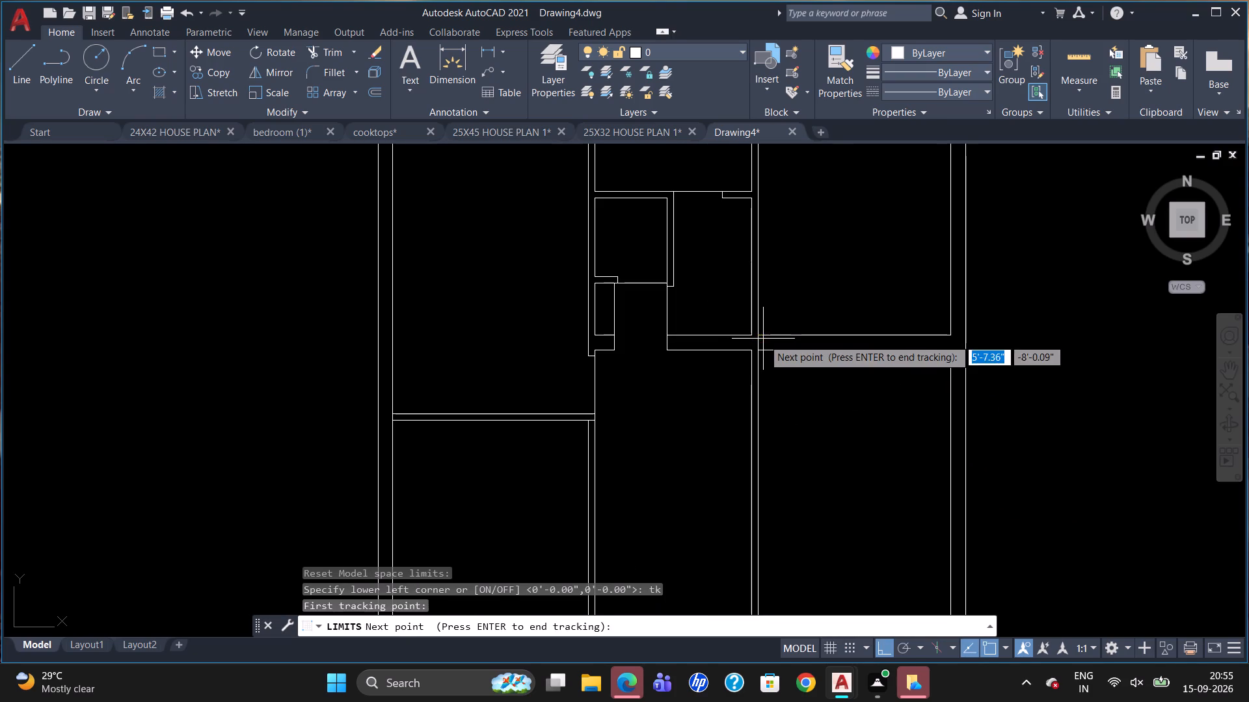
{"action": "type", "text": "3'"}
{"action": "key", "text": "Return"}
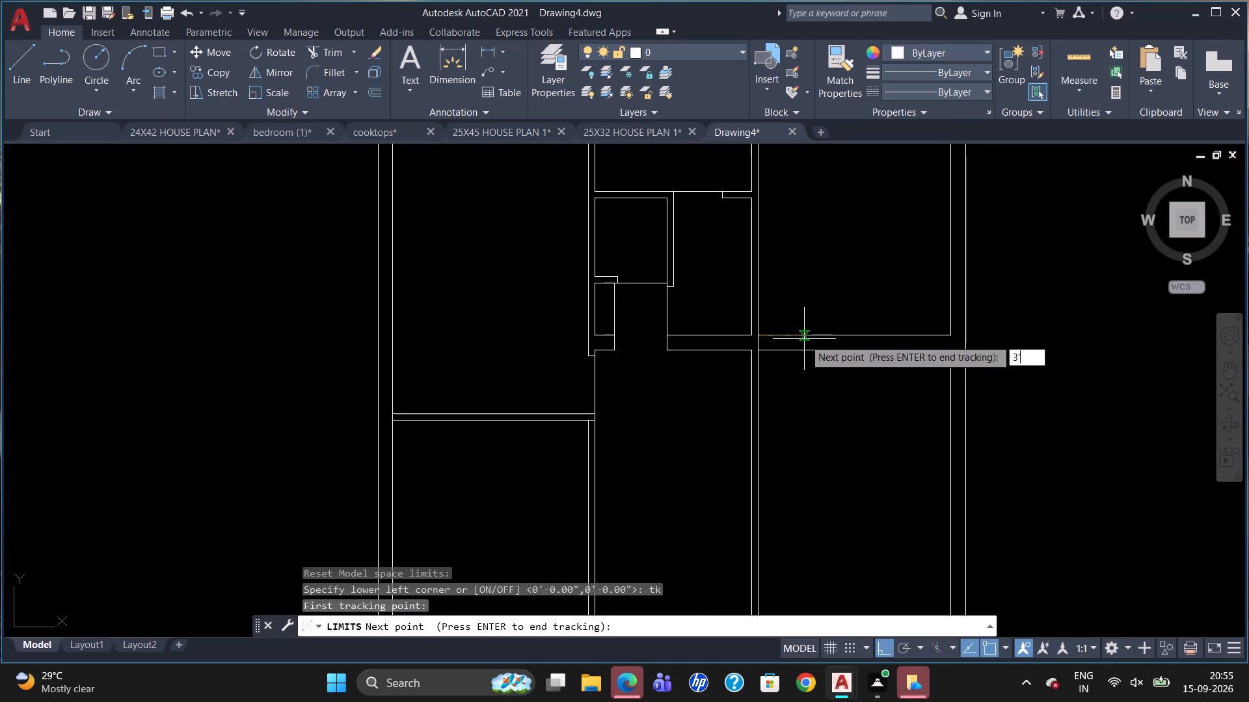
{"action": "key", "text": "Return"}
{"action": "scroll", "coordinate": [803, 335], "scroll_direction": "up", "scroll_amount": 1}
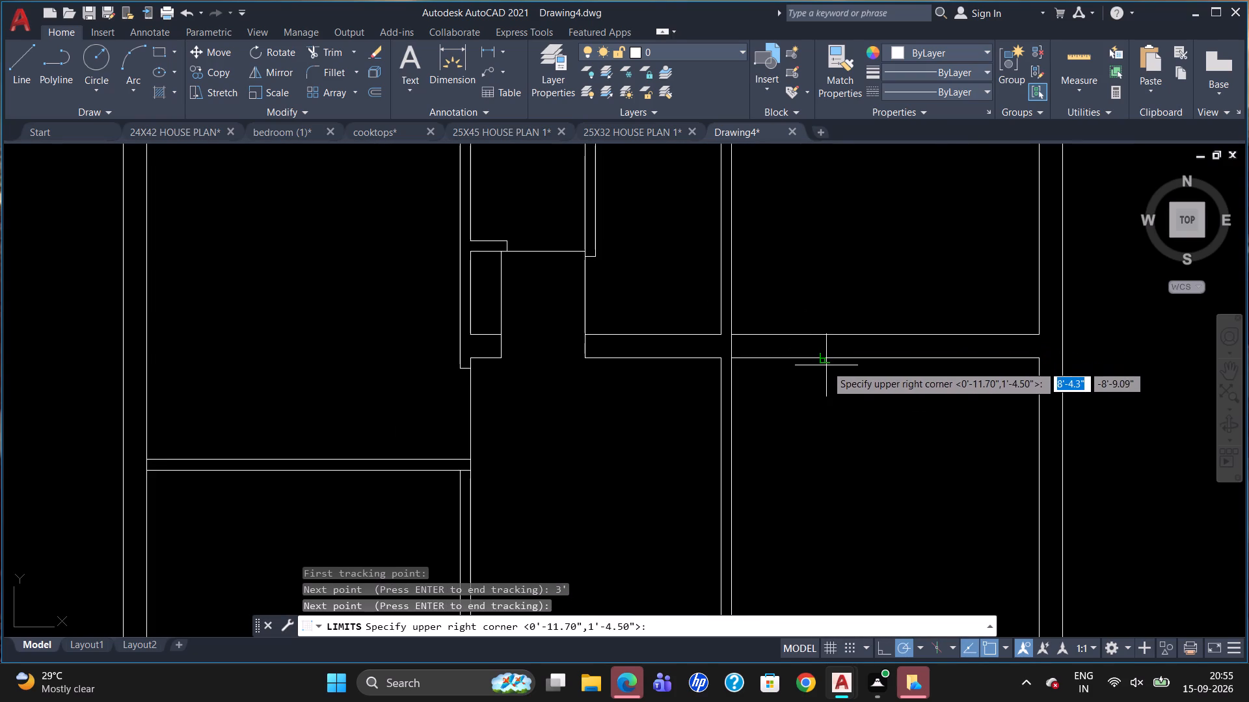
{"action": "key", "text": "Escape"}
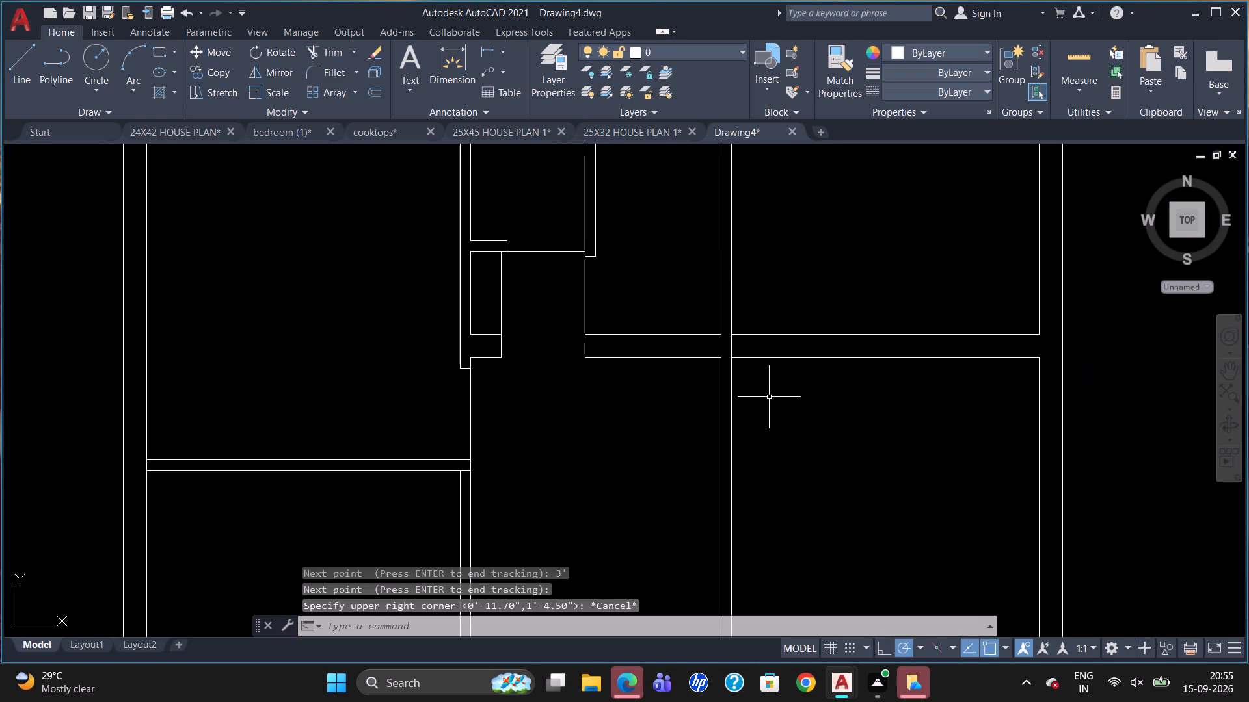
Draw a vertical jamb line across the right bay's 9" cross wall, tracked 3' from the partition's right line.
{"action": "key", "text": "l"}
{"action": "key", "text": "Return"}
{"action": "type", "text": "tk"}
{"action": "key", "text": "Return"}
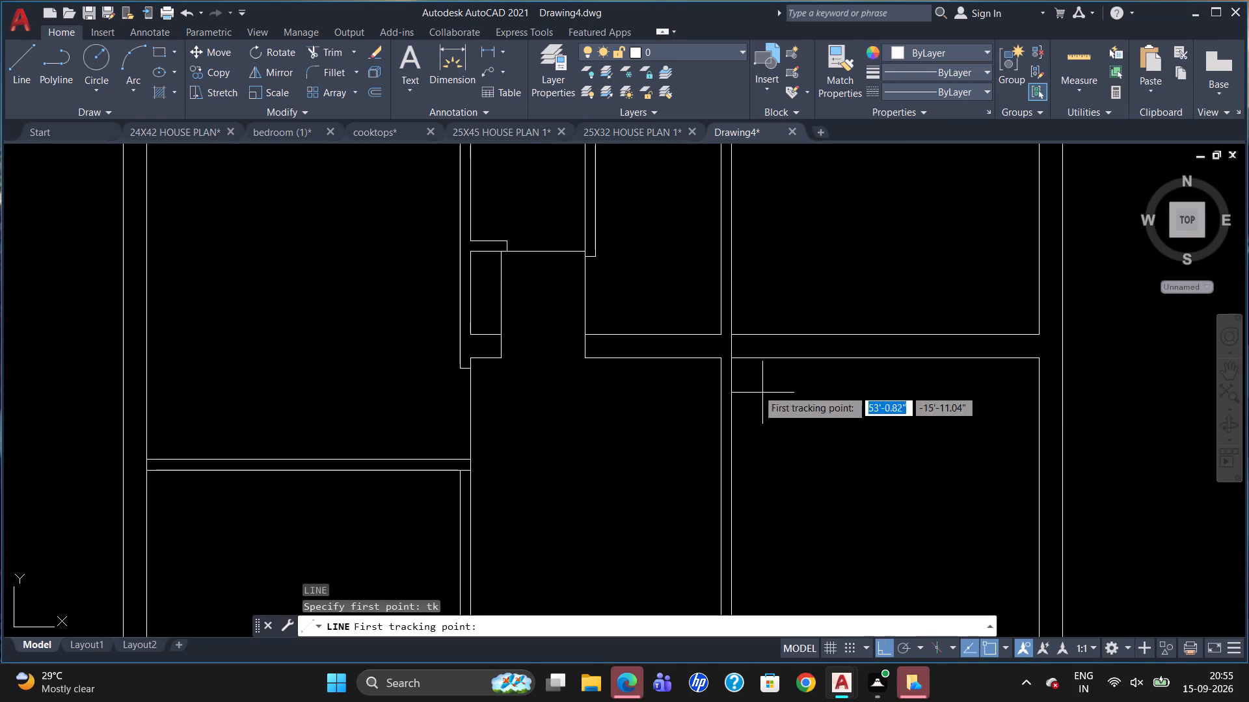
{"action": "left_click", "coordinate": [734, 333]}
{"action": "type", "text": "3'"}
{"action": "key", "text": "Return"}
{"action": "key", "text": "Return"}
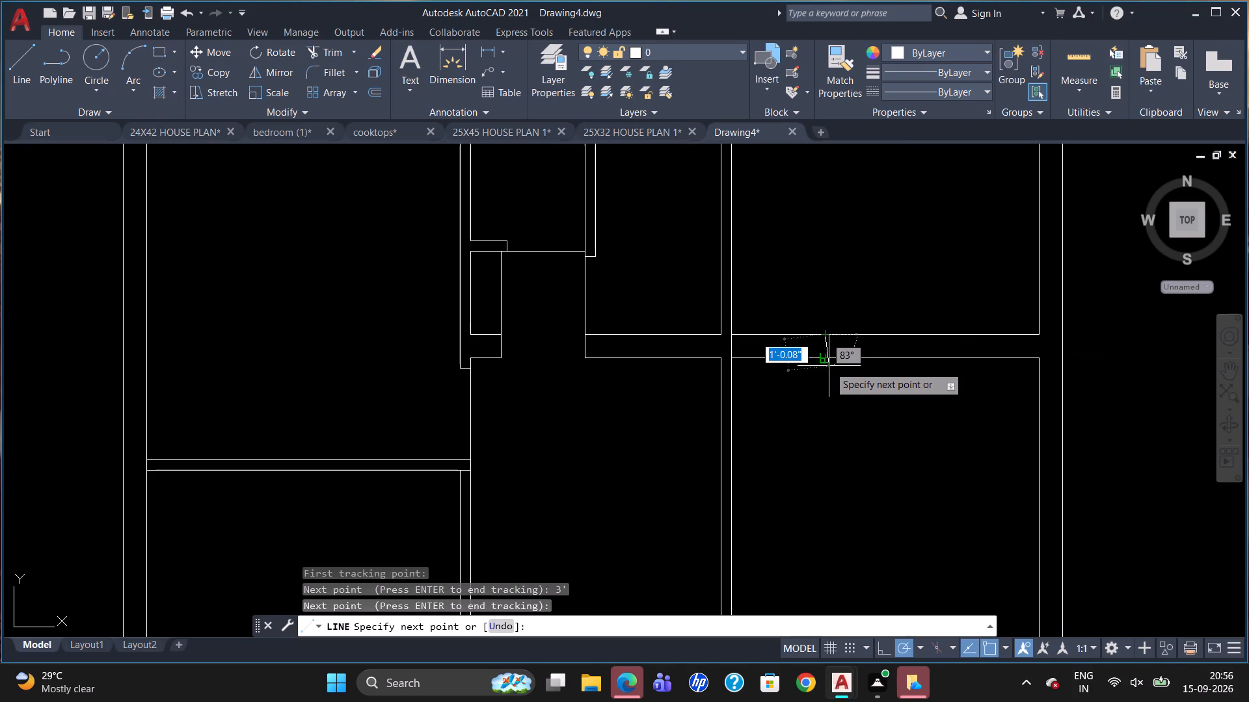
{"action": "left_click", "coordinate": [826, 359]}
{"action": "key", "text": "Escape"}
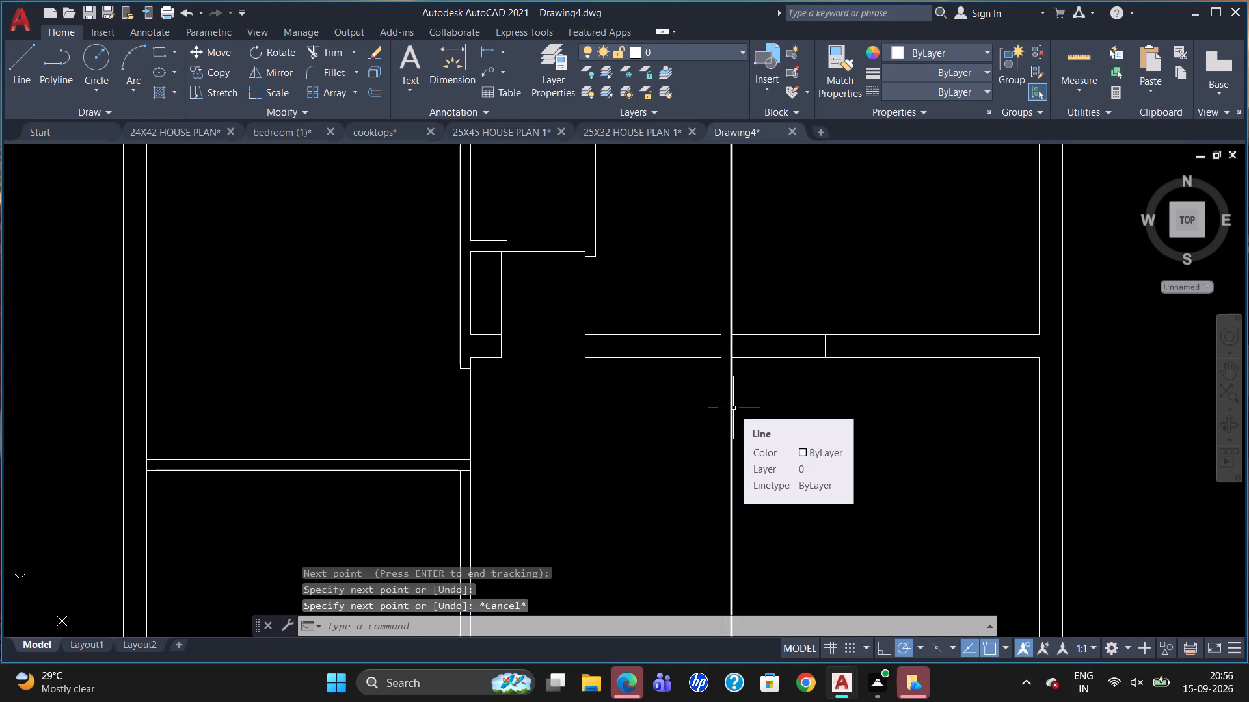
Trim the right bay cross wall's upper line between the partition and the 3' jamb line.
{"action": "type", "text": "tr"}
{"action": "key", "text": "Return"}
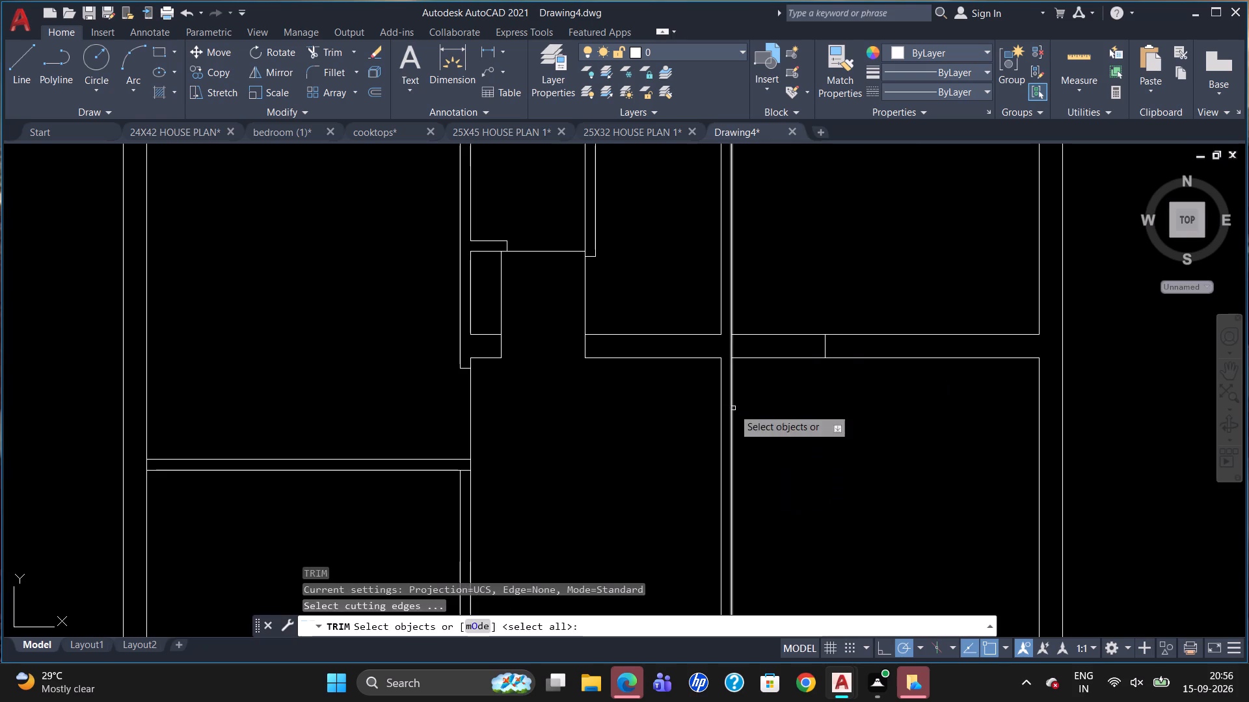
{"action": "key", "text": "Return"}
{"action": "left_click", "coordinate": [779, 335]}
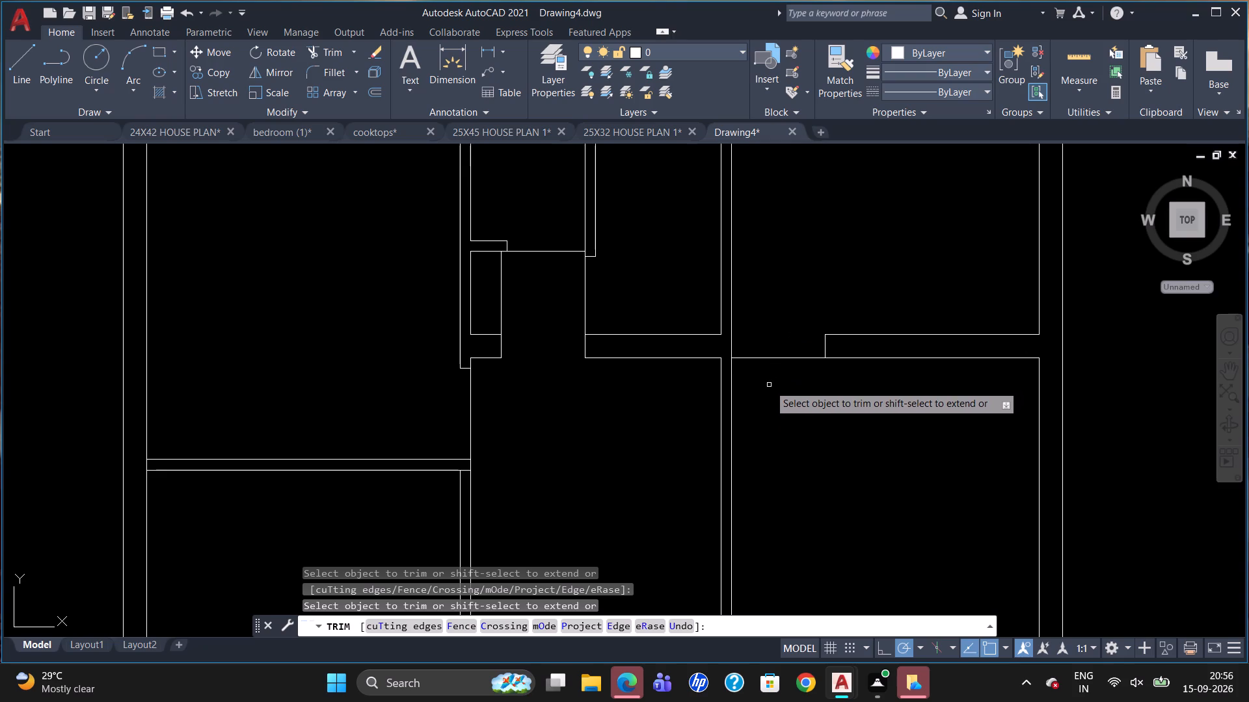
{"action": "key", "text": "Escape"}
Draw a 4" horizontal line across the partition beside the right bay, joining the lower lines of both 9" cross walls.
{"action": "key", "text": "l"}
{"action": "key", "text": "Return"}
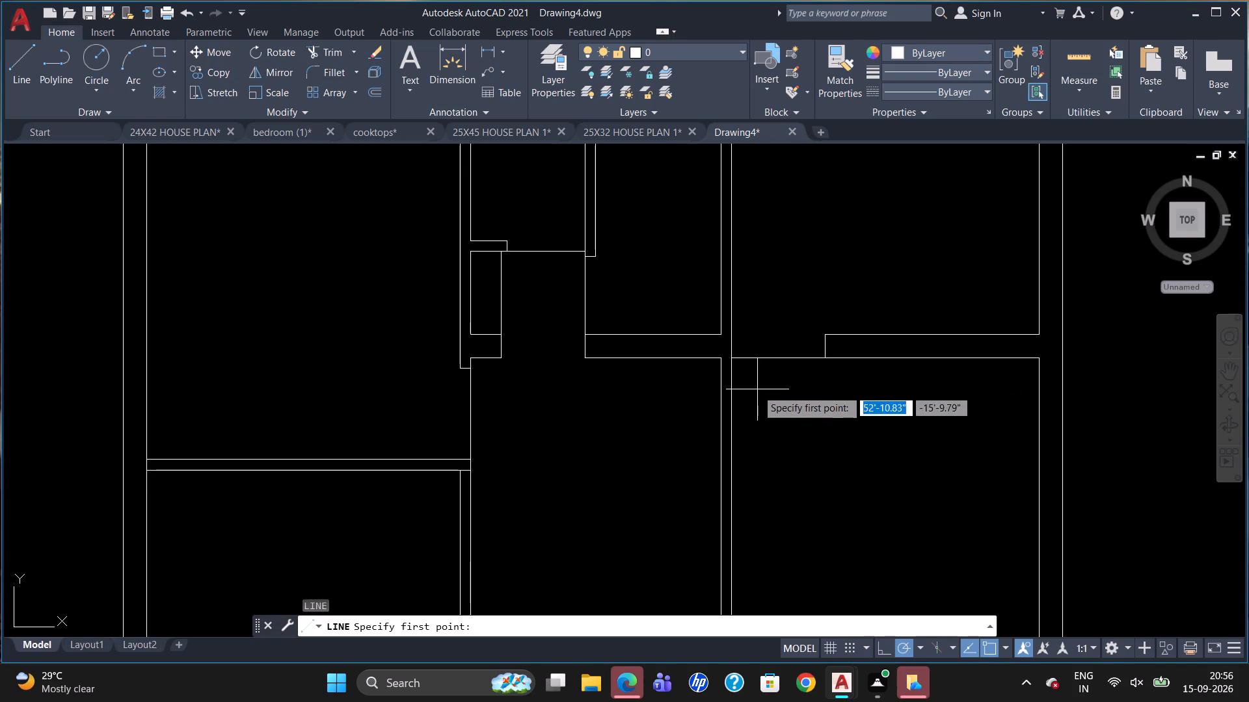
{"action": "scroll", "coordinate": [746, 369], "scroll_direction": "up", "scroll_amount": 2}
{"action": "left_click", "coordinate": [677, 345]}
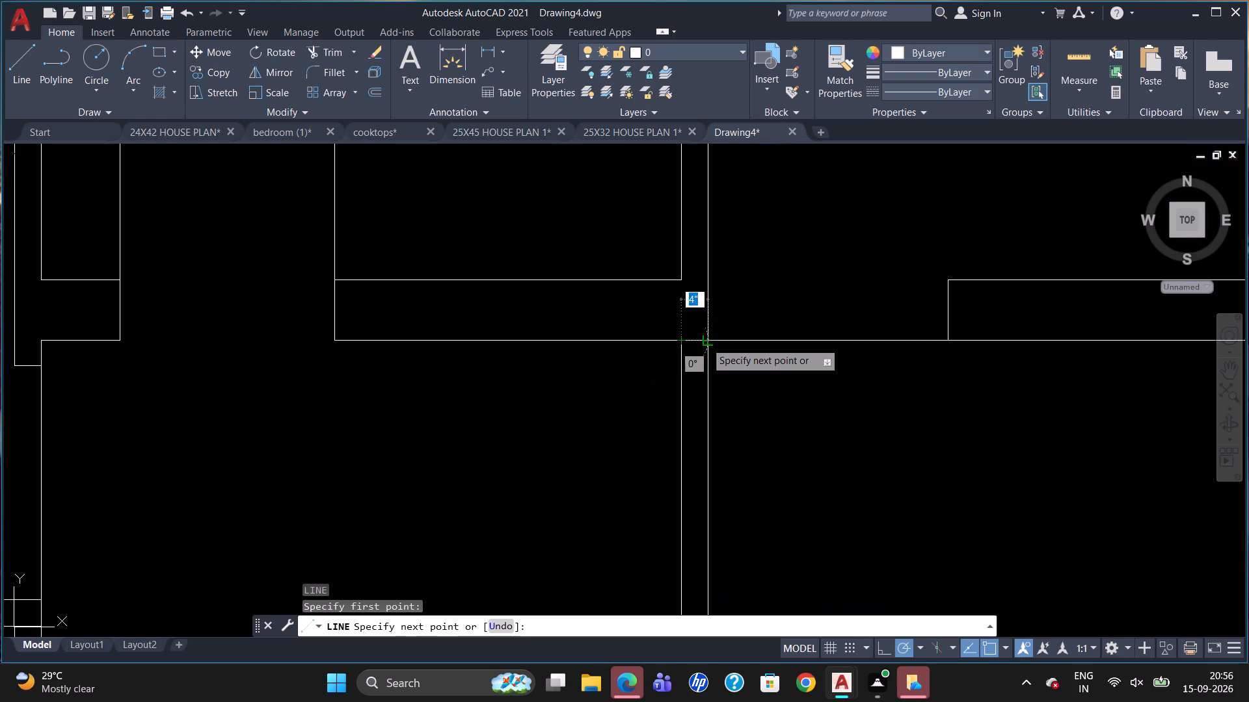
{"action": "left_click", "coordinate": [708, 341]}
{"action": "key", "text": "Escape"}
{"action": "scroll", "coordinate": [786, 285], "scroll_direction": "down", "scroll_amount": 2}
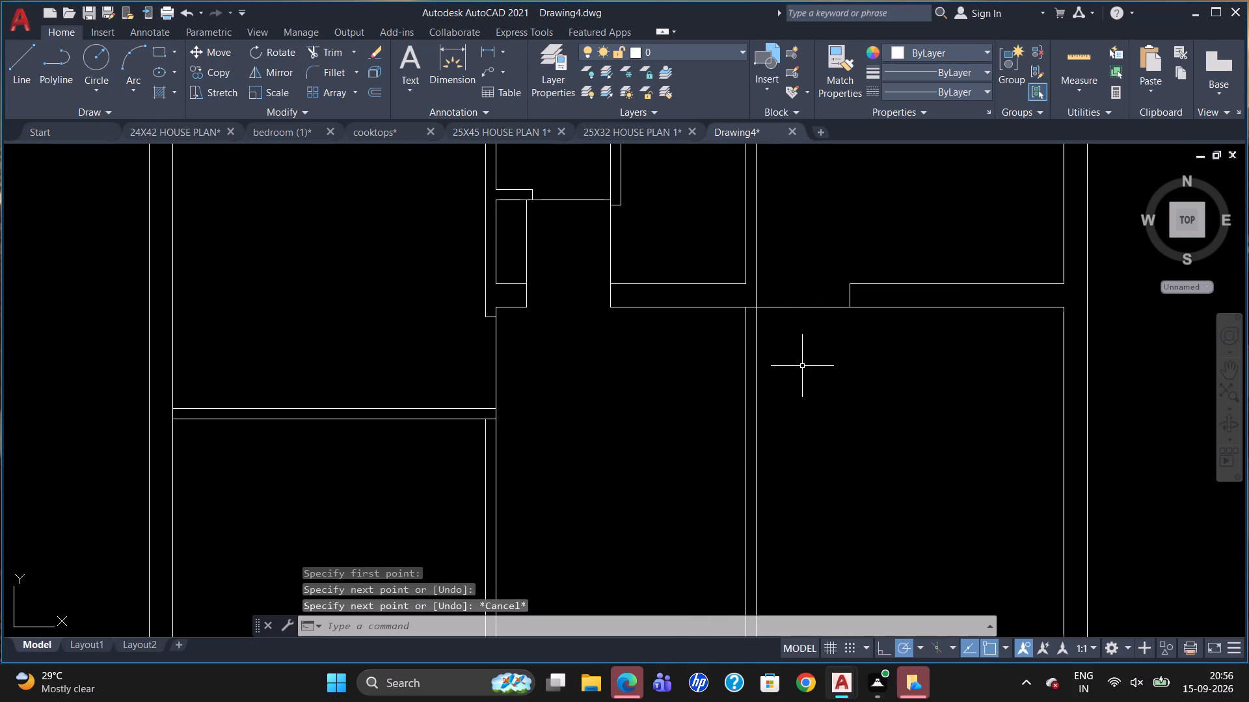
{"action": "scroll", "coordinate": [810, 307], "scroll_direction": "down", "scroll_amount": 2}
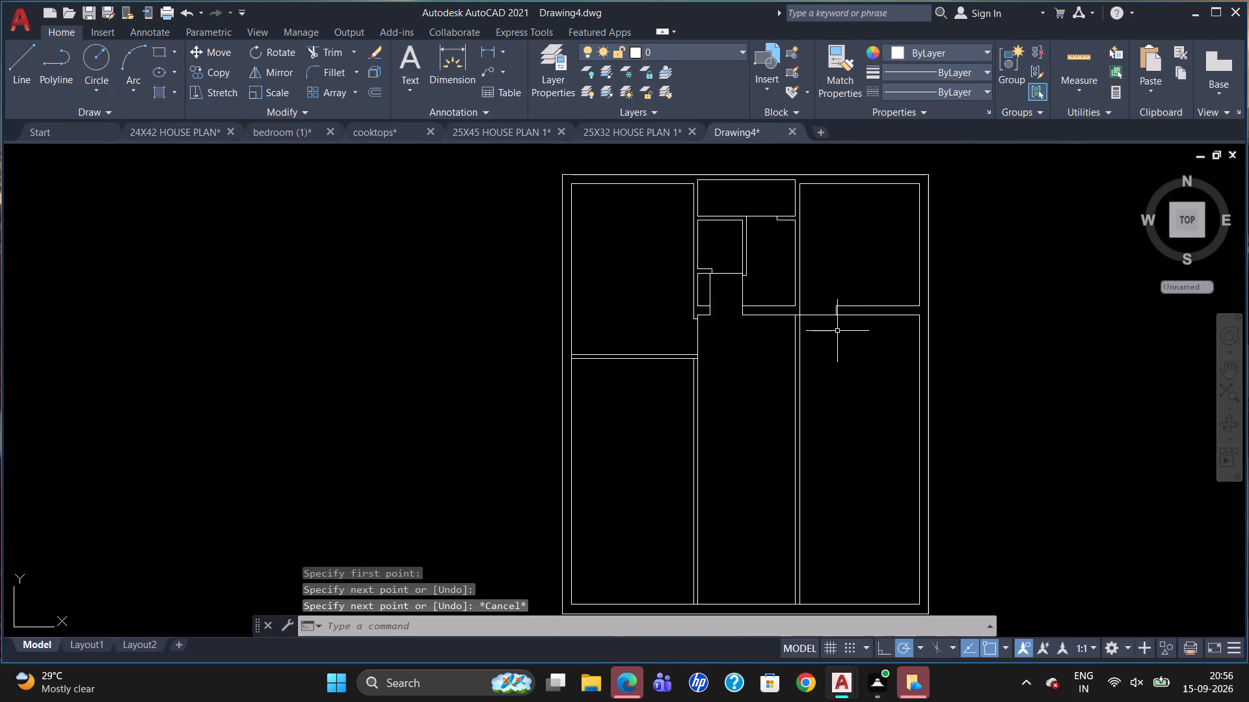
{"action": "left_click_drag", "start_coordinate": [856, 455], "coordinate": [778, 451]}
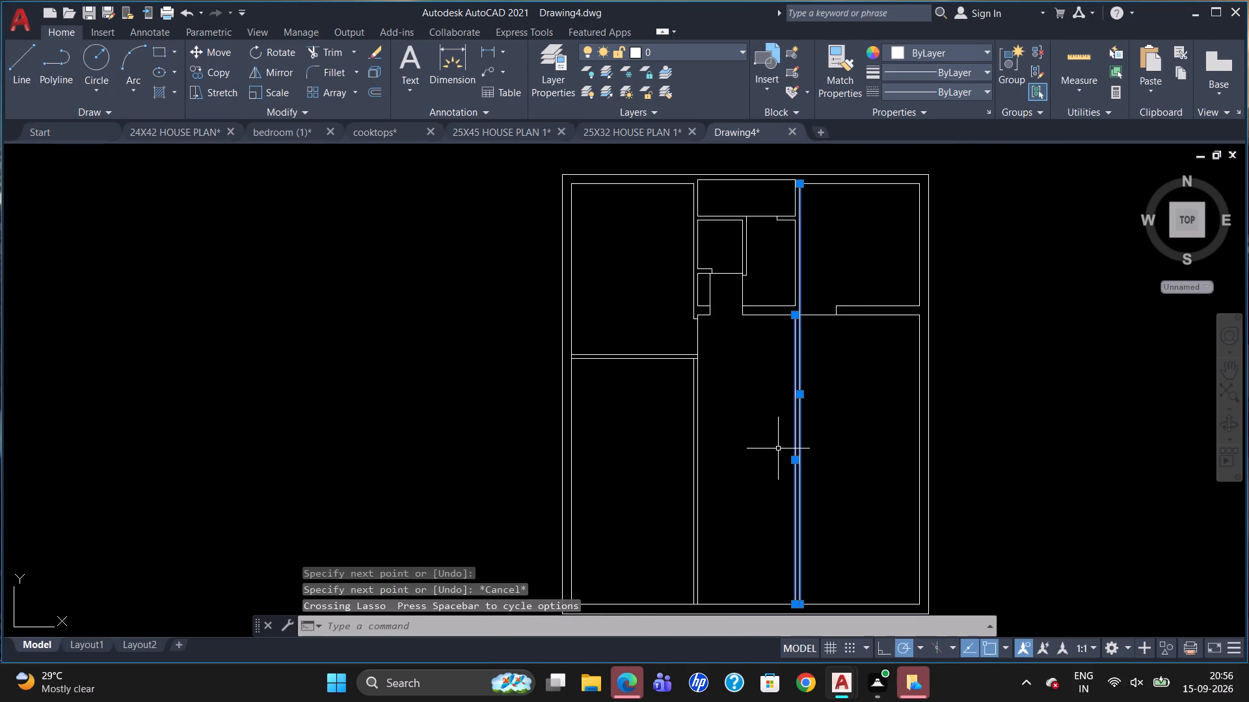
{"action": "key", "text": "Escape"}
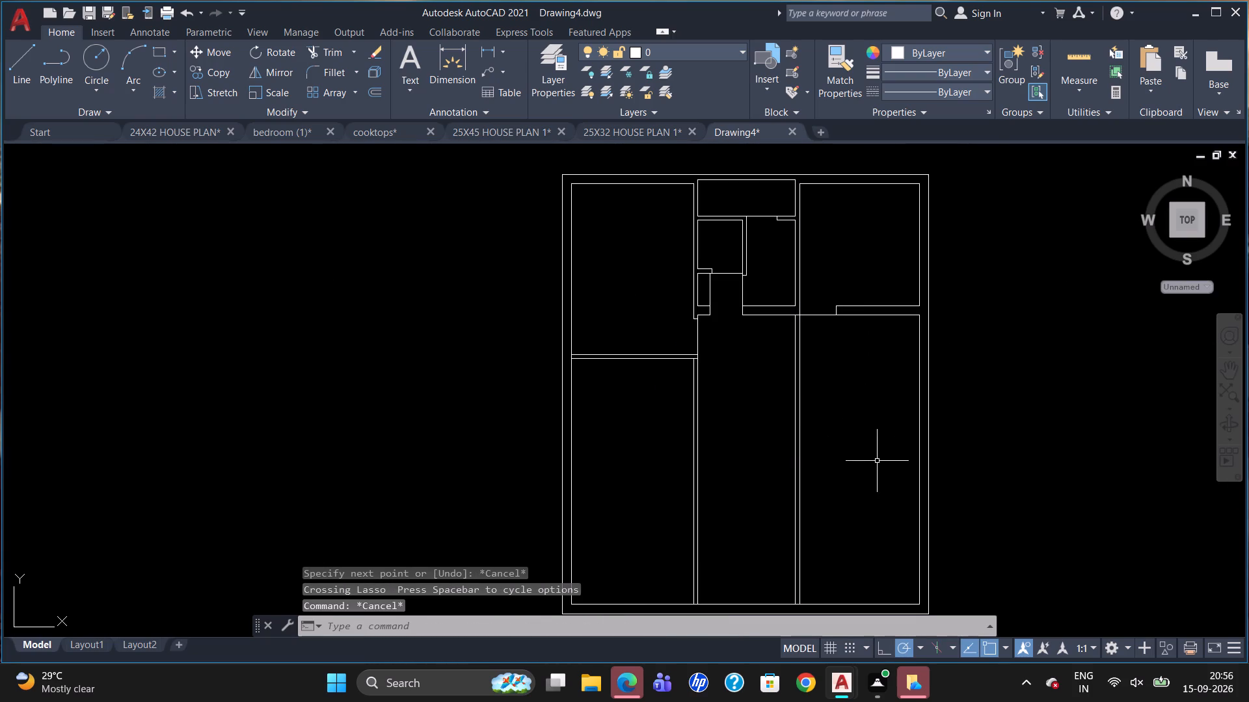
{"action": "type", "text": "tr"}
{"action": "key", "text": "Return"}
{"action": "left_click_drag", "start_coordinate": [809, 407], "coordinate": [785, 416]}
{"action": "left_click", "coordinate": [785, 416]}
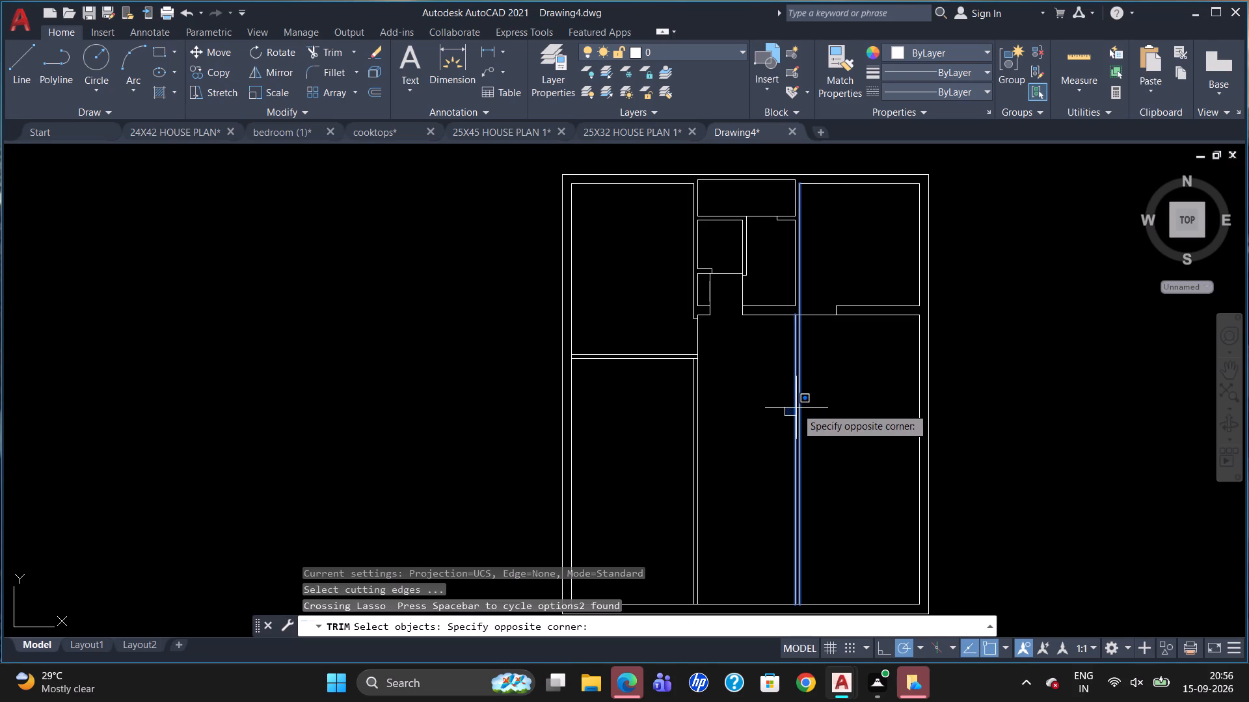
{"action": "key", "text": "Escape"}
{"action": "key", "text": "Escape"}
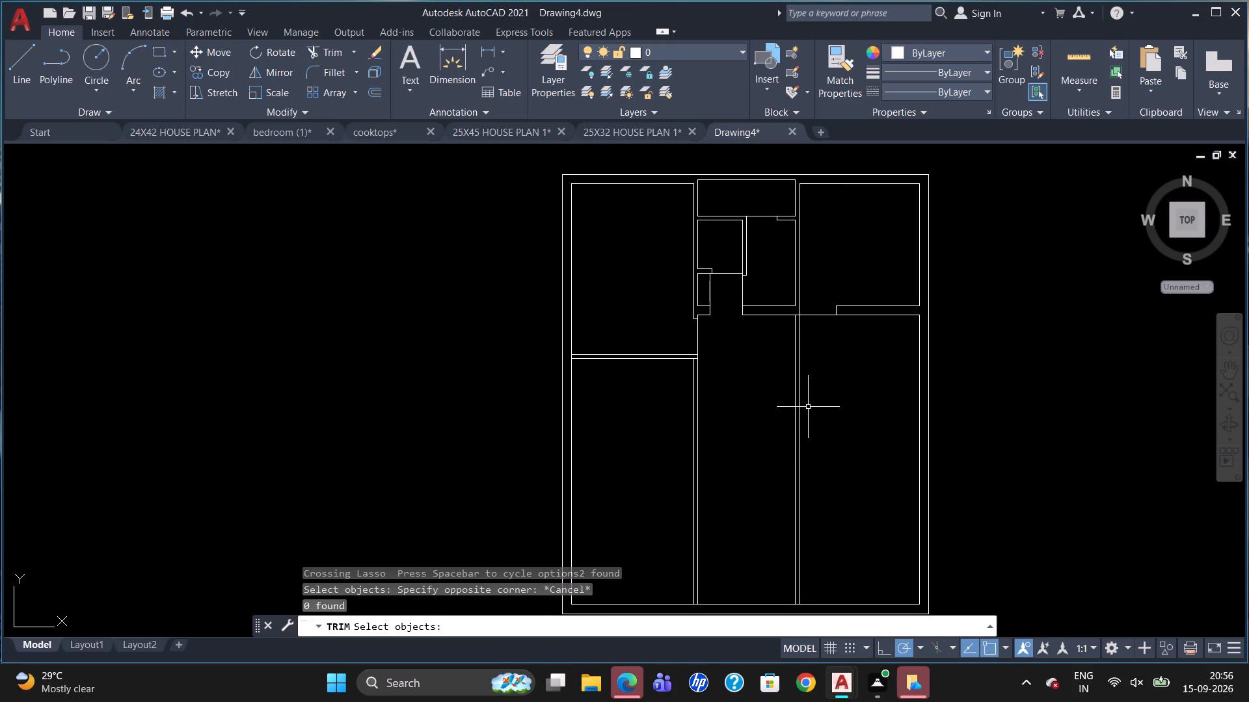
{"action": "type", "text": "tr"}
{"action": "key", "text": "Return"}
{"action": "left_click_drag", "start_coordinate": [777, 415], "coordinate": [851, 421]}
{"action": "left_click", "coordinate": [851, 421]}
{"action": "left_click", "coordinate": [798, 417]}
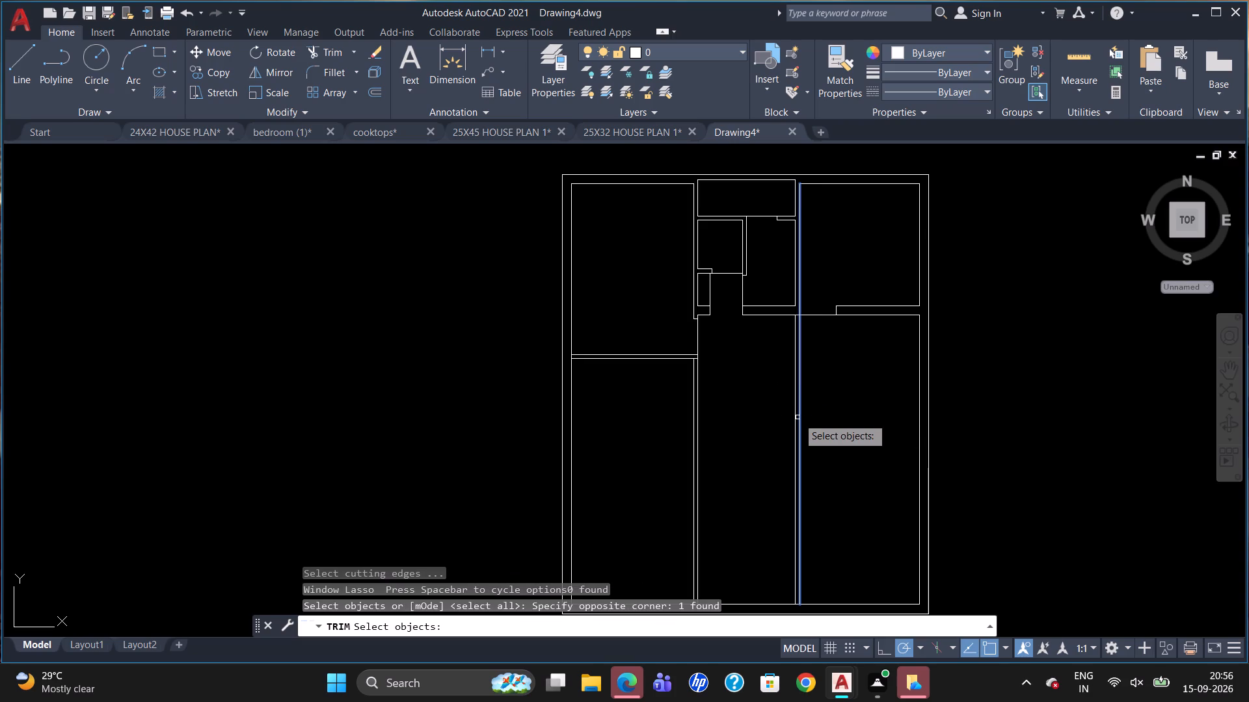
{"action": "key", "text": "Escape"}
Remove the partition beside the right bay below the 9" cross wall, trimming its right line and erasing its left line.
{"action": "scroll", "coordinate": [850, 405], "scroll_direction": "up", "scroll_amount": 1}
{"action": "type", "text": "tr"}
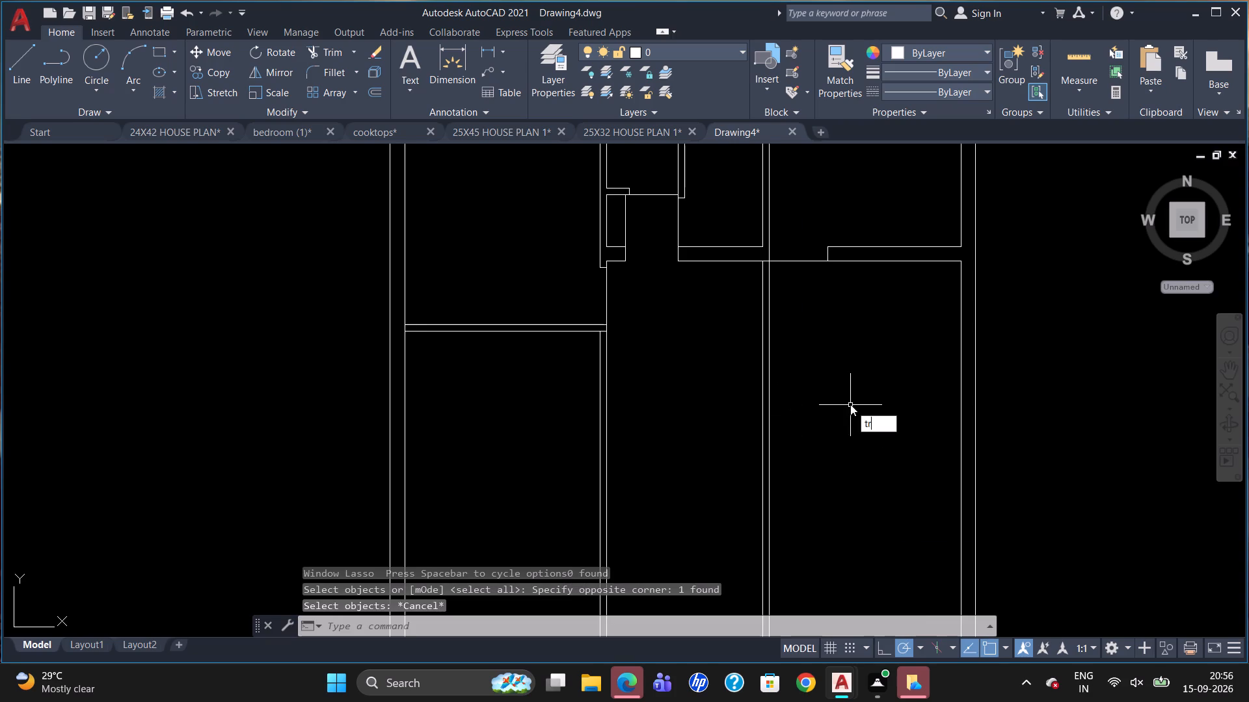
{"action": "key", "text": "Return"}
{"action": "key", "text": "Return"}
{"action": "left_click_drag", "start_coordinate": [822, 404], "coordinate": [738, 441]}
{"action": "left_click", "coordinate": [738, 441]}
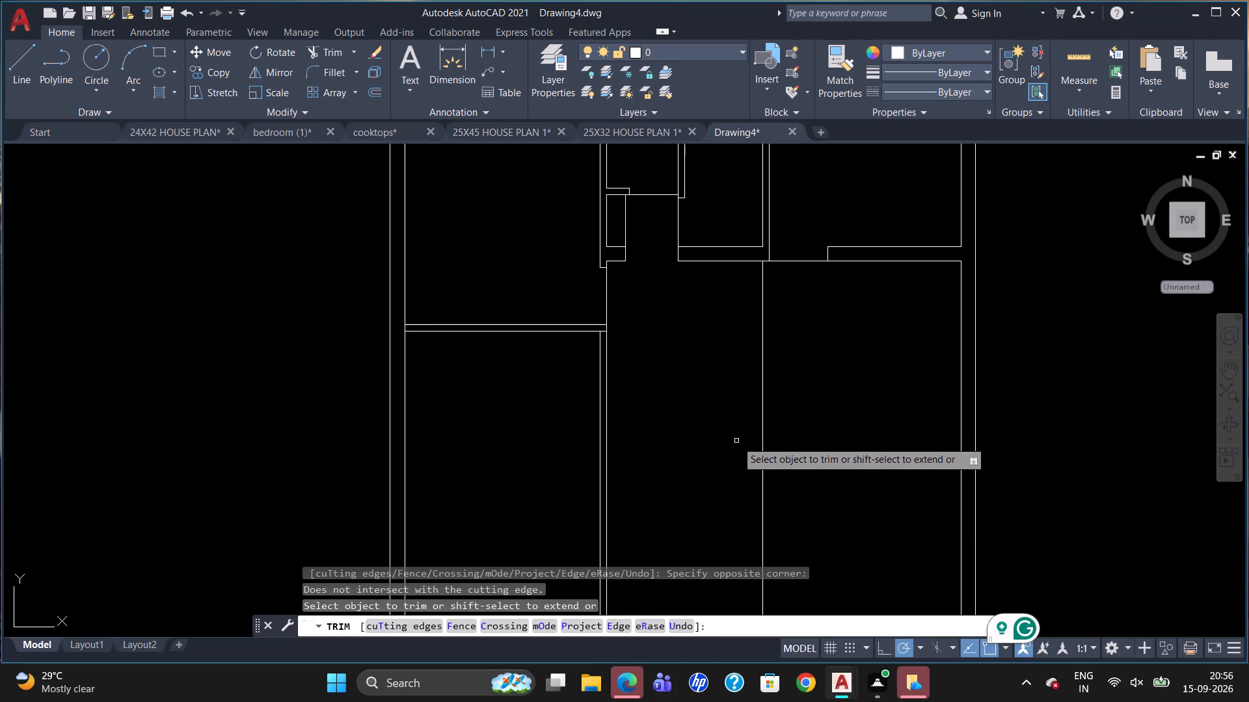
{"action": "key", "text": "Escape"}
{"action": "left_click", "coordinate": [762, 415]}
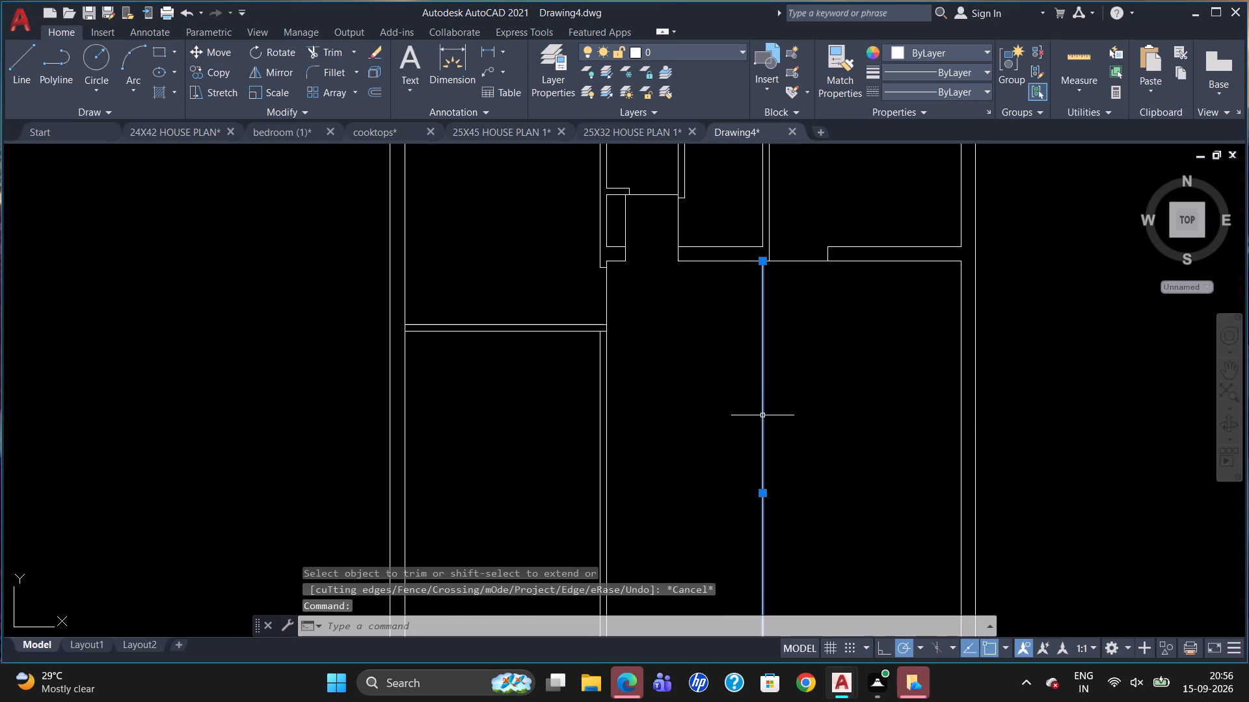
{"action": "key", "text": "Delete"}
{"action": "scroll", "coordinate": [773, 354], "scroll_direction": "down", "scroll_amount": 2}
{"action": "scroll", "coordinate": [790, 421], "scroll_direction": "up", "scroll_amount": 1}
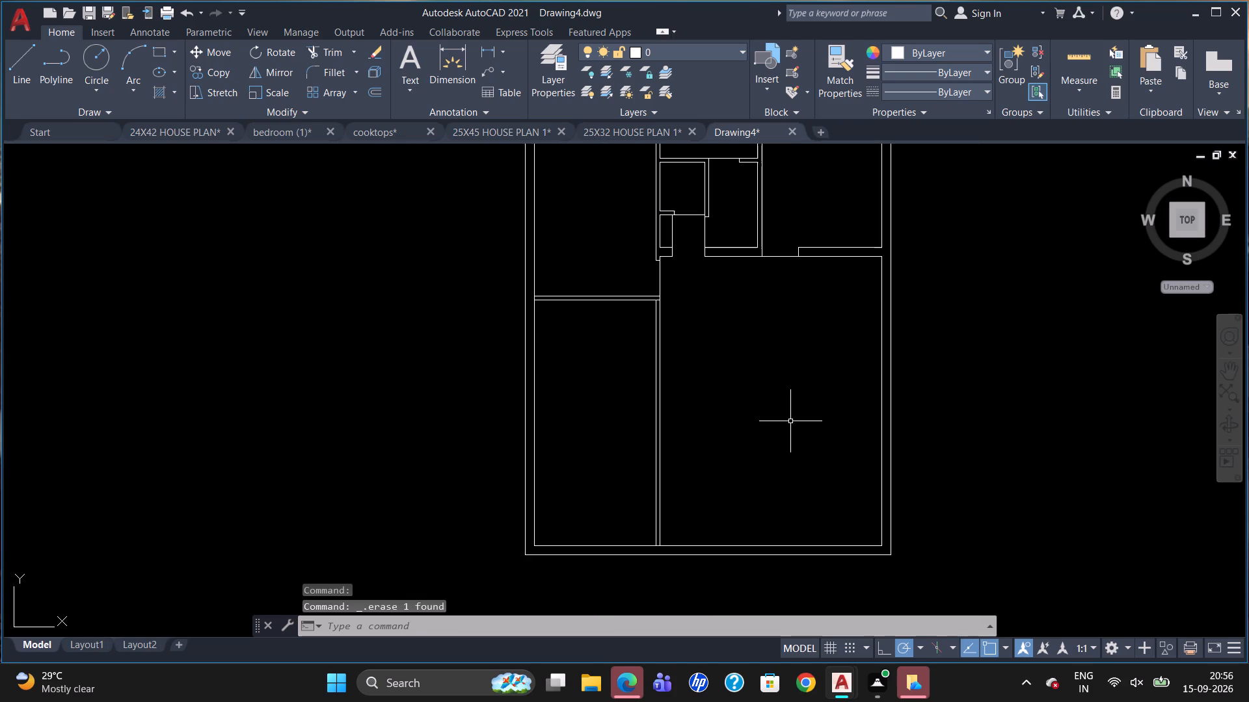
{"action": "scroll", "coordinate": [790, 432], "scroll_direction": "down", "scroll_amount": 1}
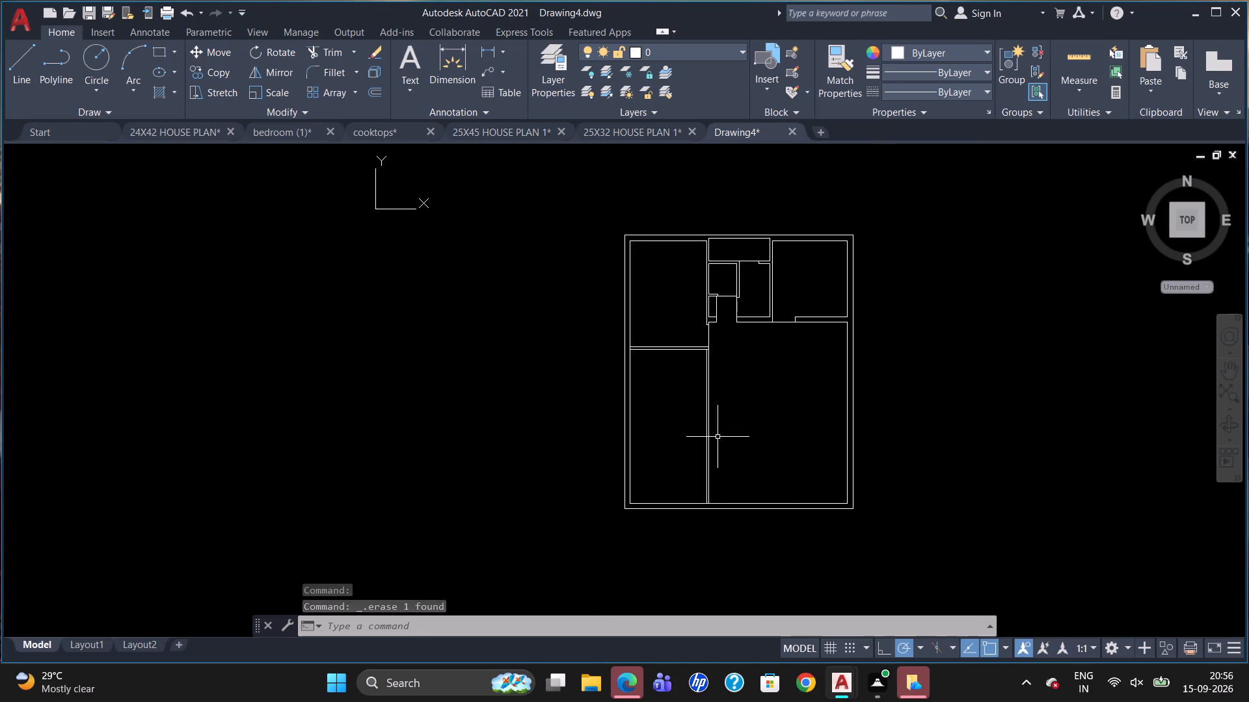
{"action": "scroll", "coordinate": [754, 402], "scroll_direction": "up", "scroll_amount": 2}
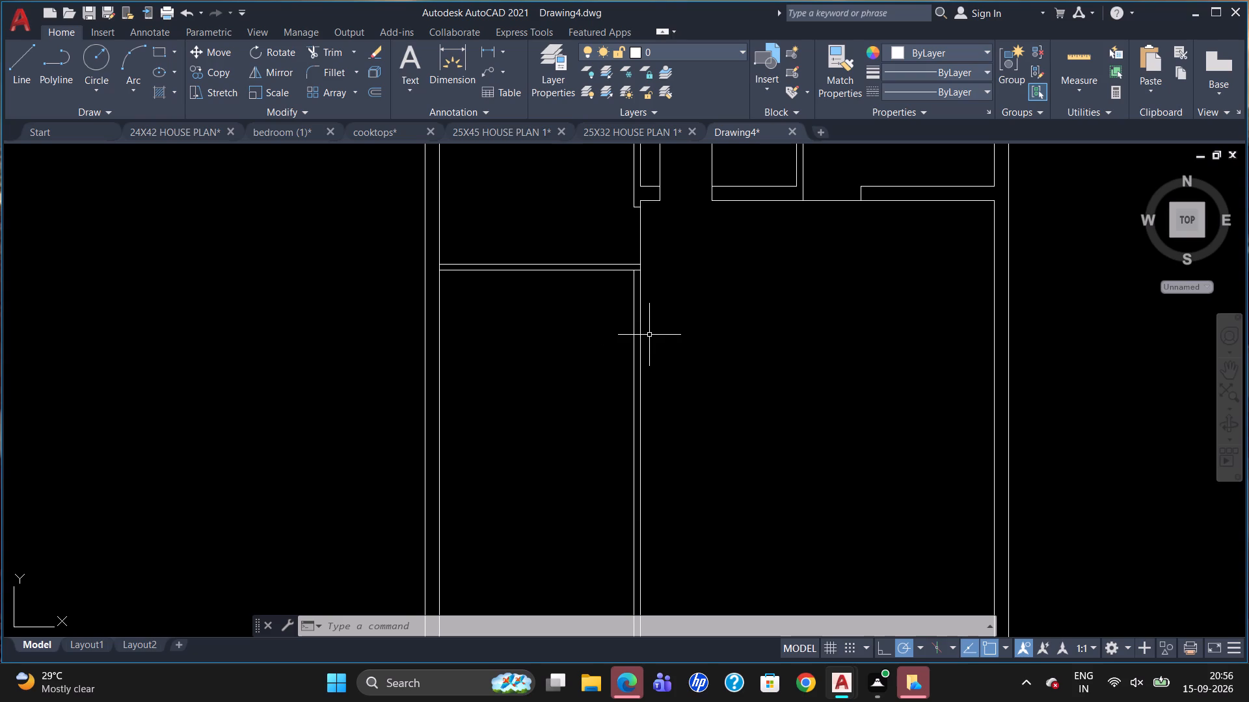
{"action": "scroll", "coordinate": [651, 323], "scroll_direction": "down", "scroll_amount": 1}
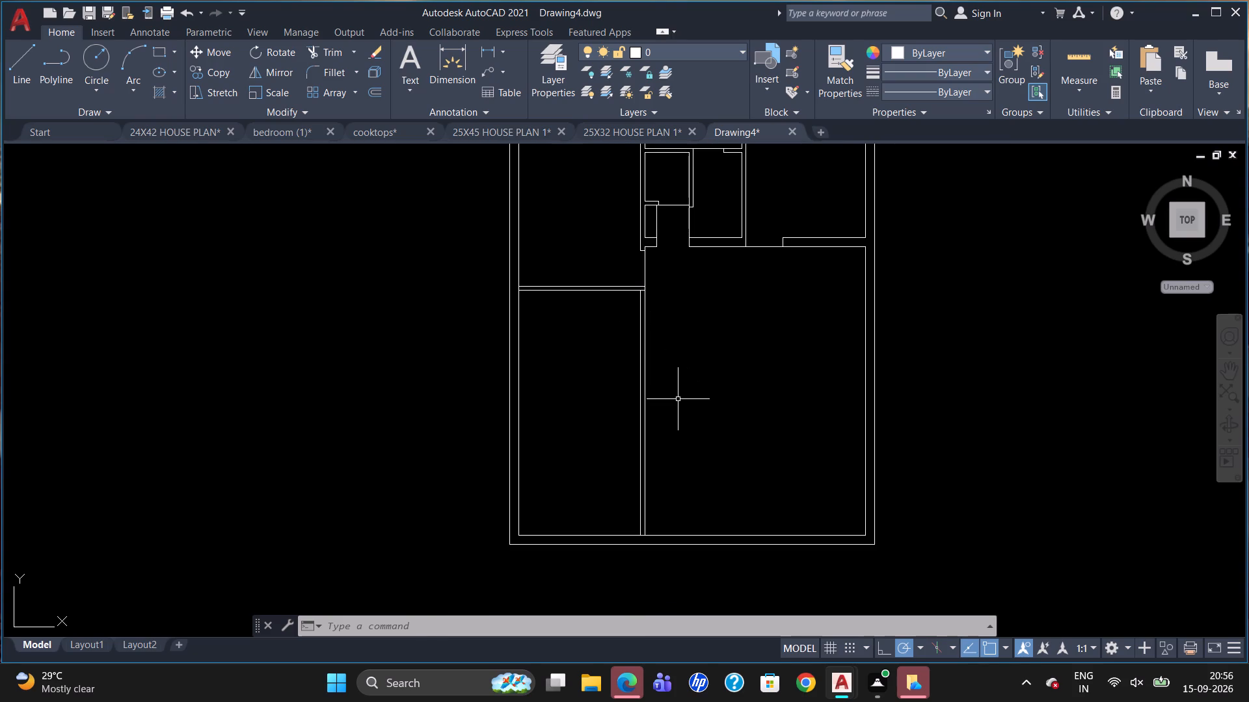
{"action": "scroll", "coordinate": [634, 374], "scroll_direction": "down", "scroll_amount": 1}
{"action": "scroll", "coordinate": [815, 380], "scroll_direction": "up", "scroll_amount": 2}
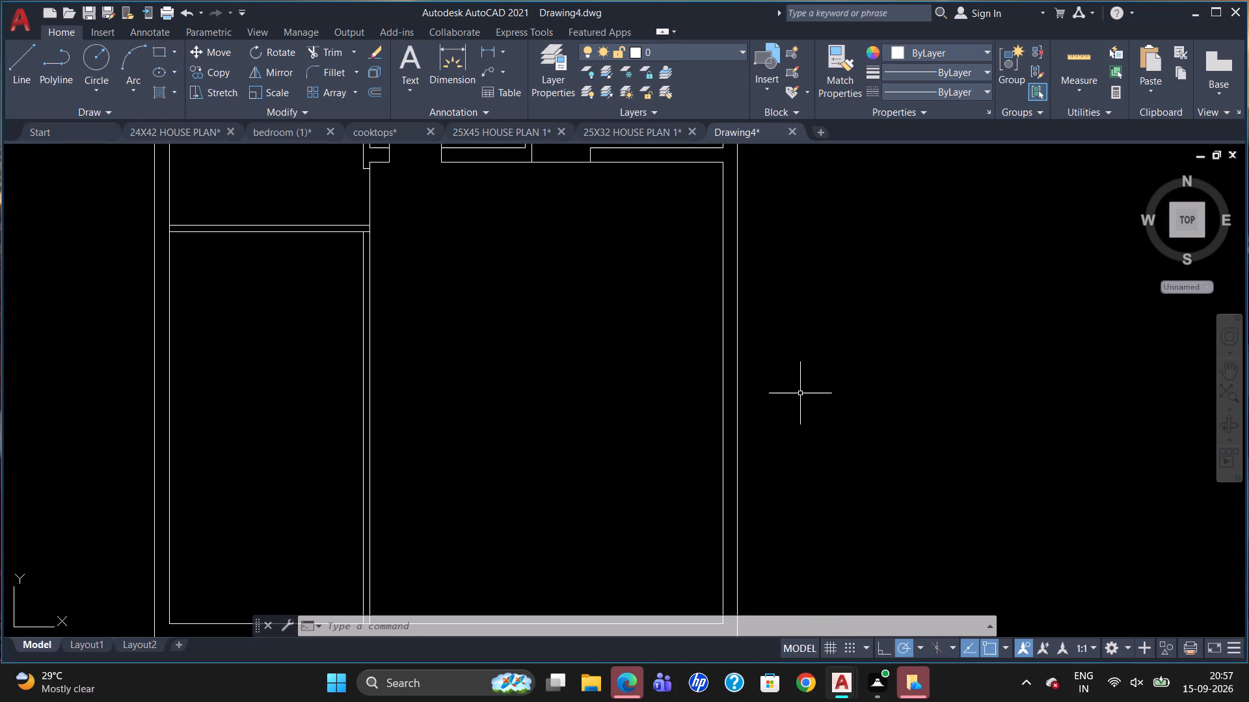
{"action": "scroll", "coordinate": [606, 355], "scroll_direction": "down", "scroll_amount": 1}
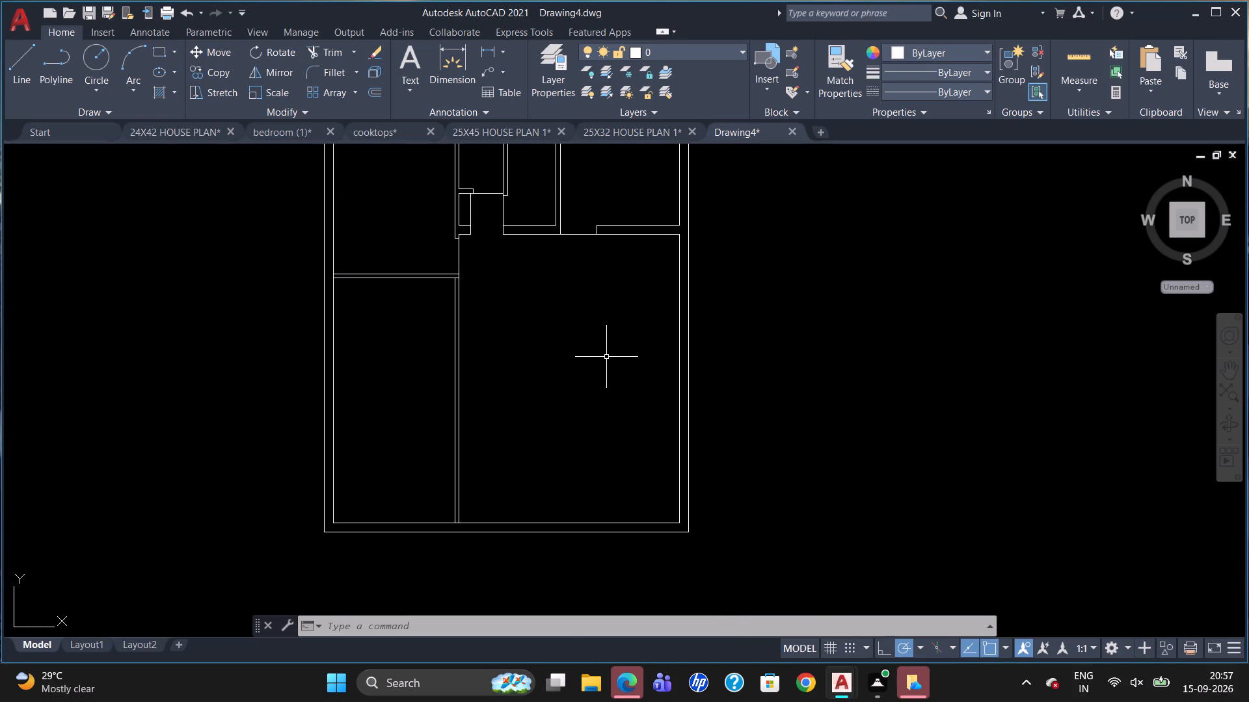
Draw a 28'-6" horizontal line between the outer walls' inner faces, tracked 11'6" down the right inner face from the 9" cross wall's lower line.
{"action": "scroll", "coordinate": [420, 311], "scroll_direction": "down", "scroll_amount": 1}
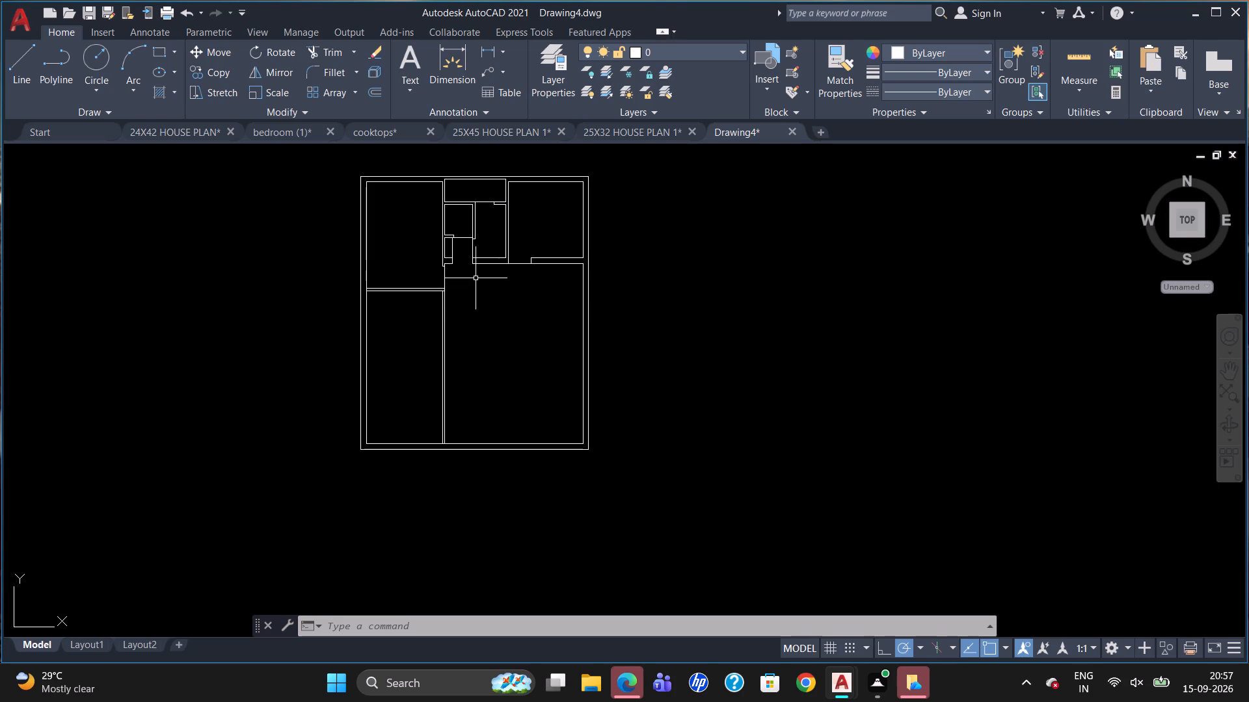
{"action": "key", "text": "l"}
{"action": "key", "text": "Return"}
{"action": "type", "text": "tk"}
{"action": "key", "text": "Return"}
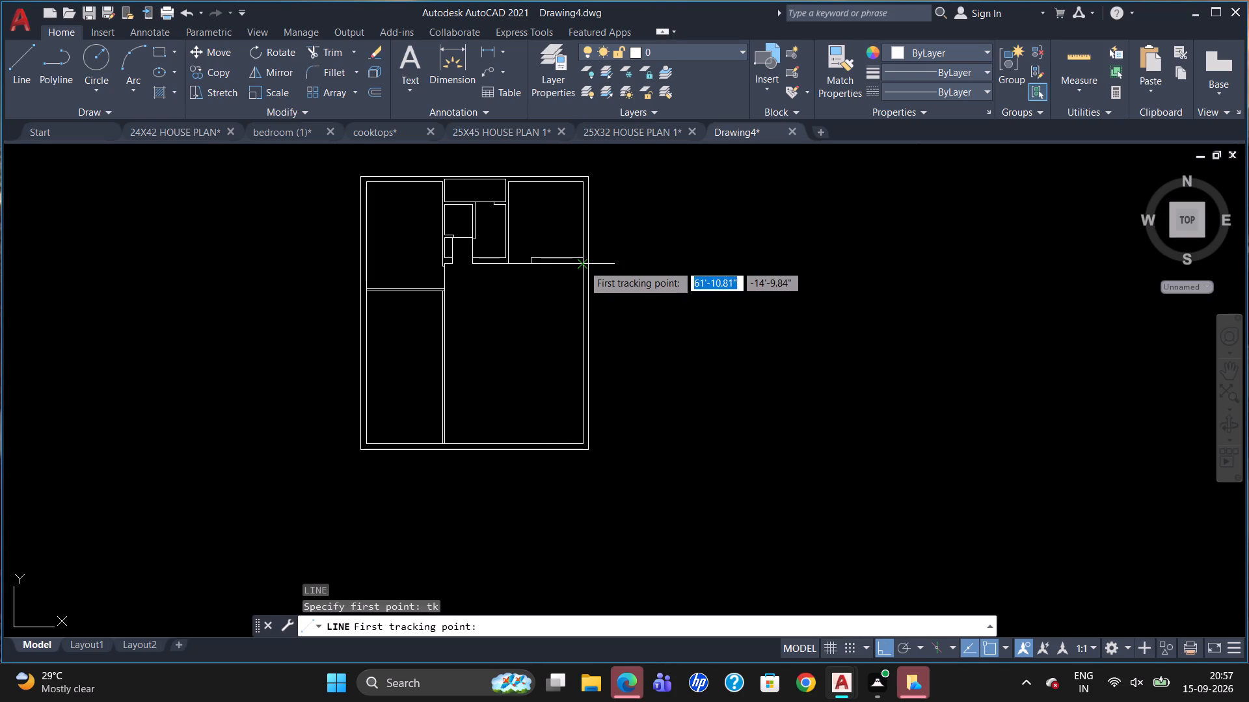
{"action": "left_click_drag", "start_coordinate": [583, 265], "coordinate": [583, 272]}
{"action": "type", "text": "11'6\""}
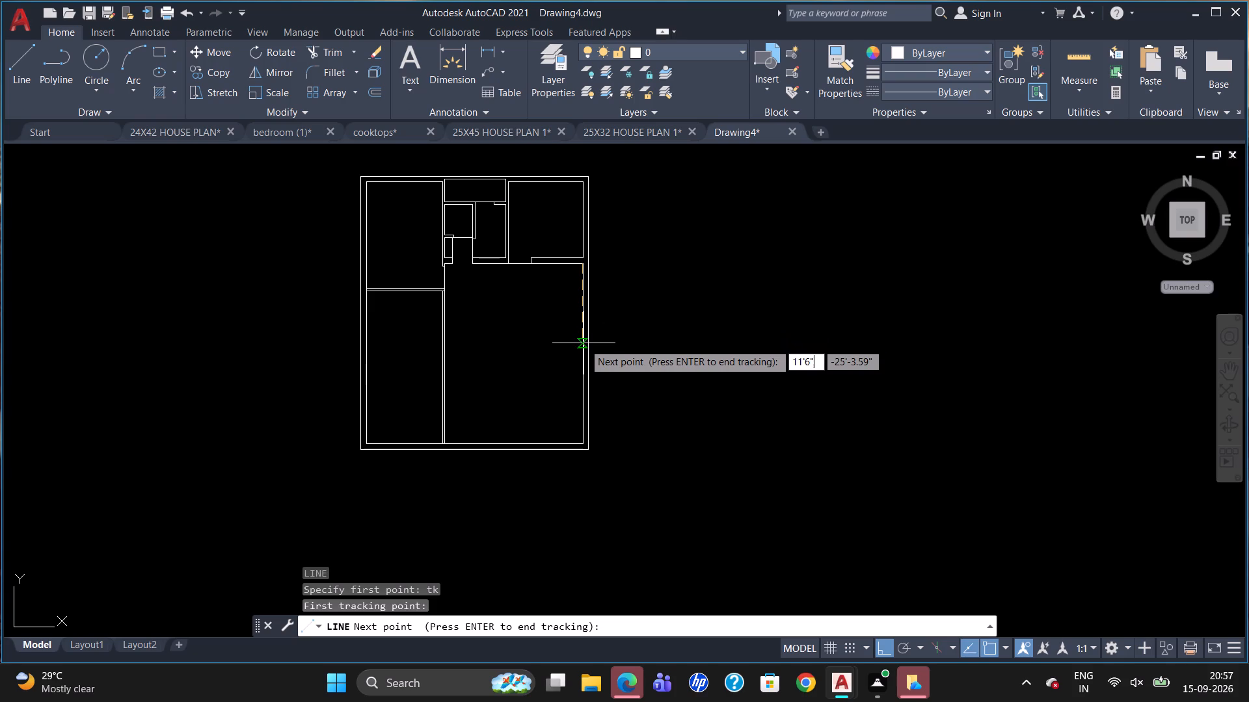
{"action": "key", "text": "Return"}
{"action": "key", "text": "Return"}
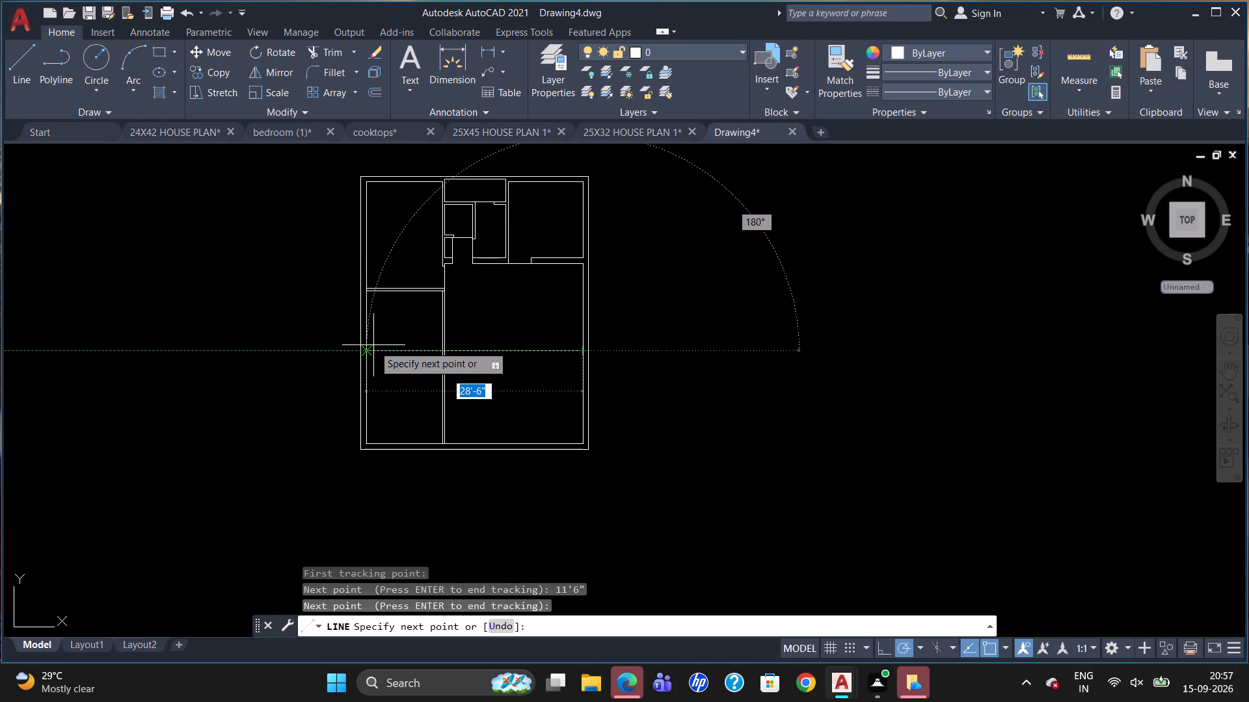
{"action": "scroll", "coordinate": [373, 345], "scroll_direction": "up", "scroll_amount": 1}
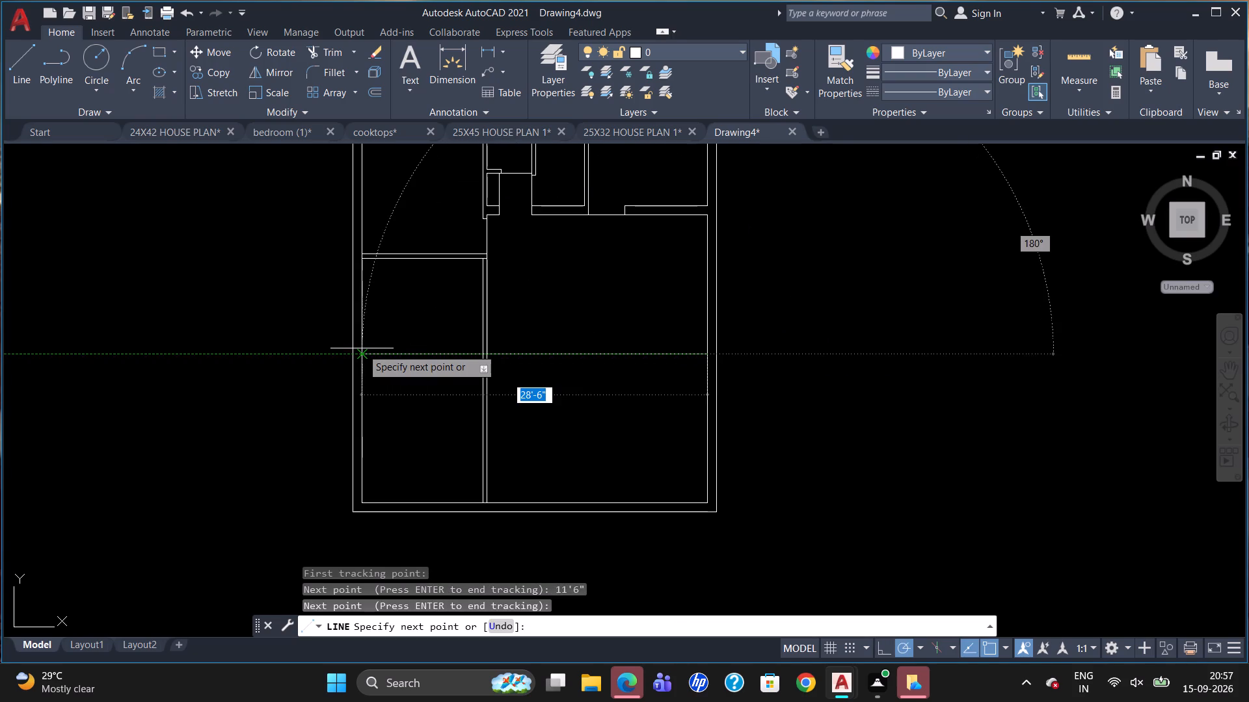
{"action": "left_click", "coordinate": [362, 348]}
{"action": "key", "text": "Escape"}
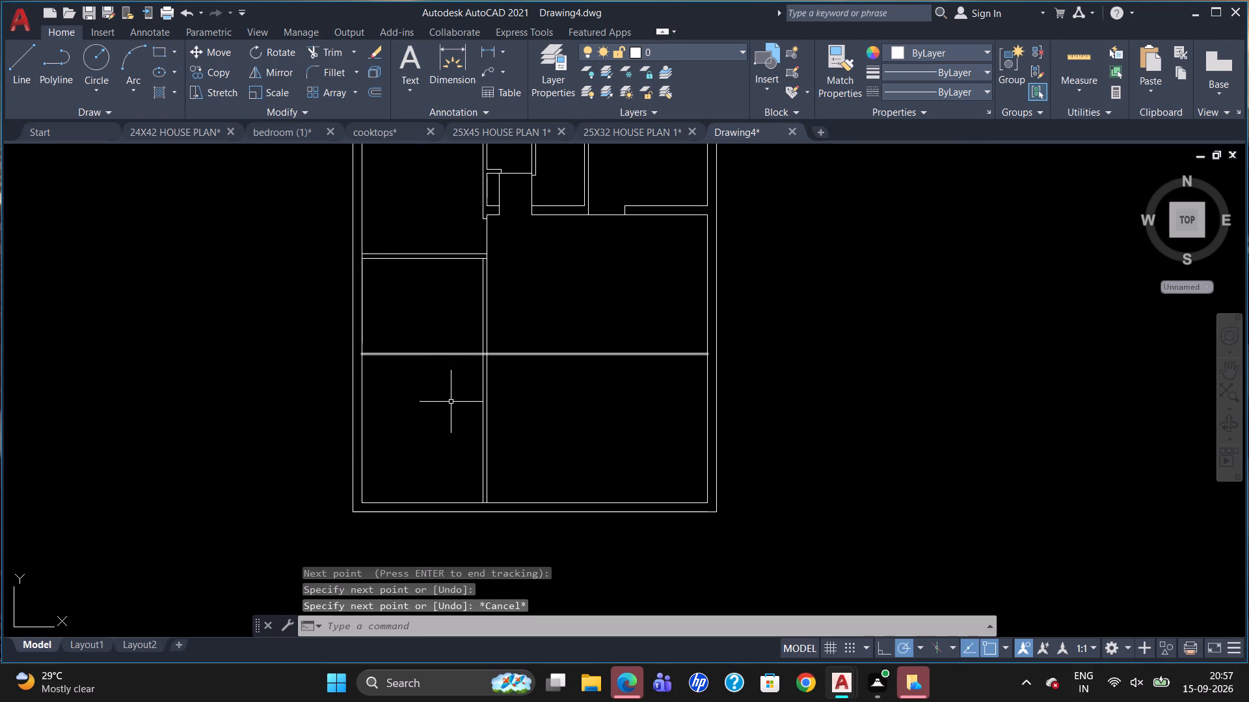
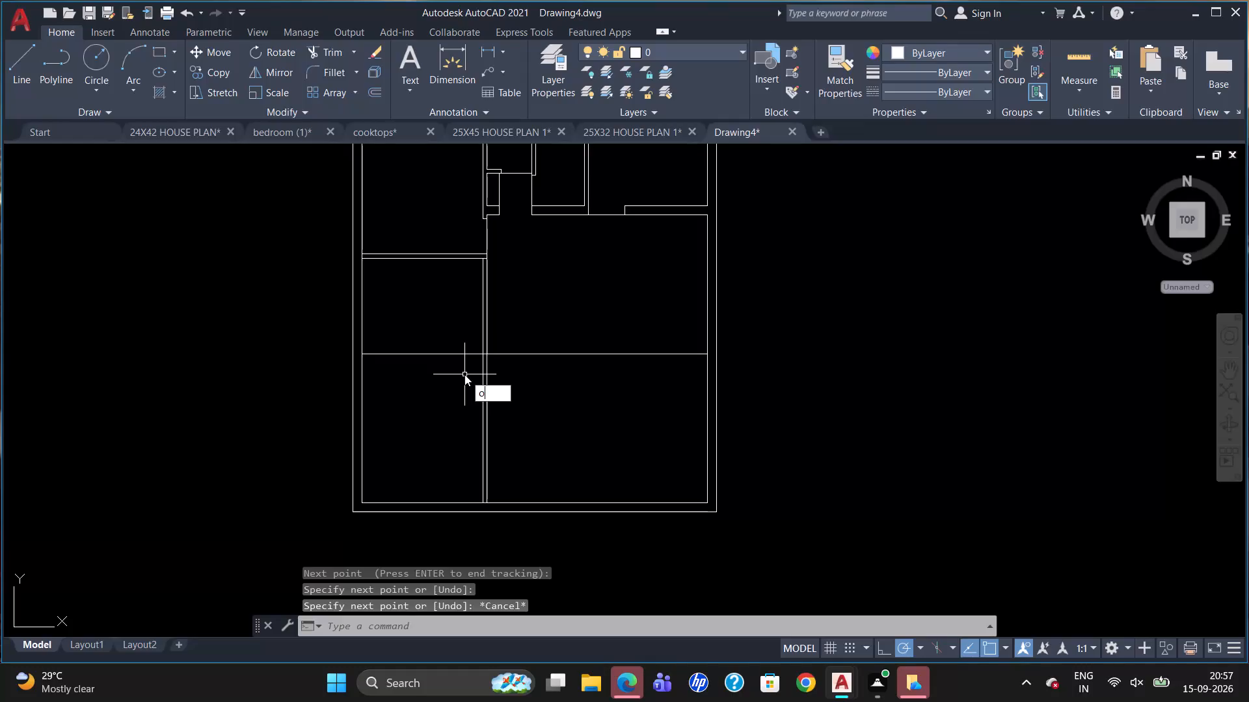
Offset the 28'-6" horizontal line 9" downward to form a wall across the full house width.
{"action": "key", "text": "Return"}
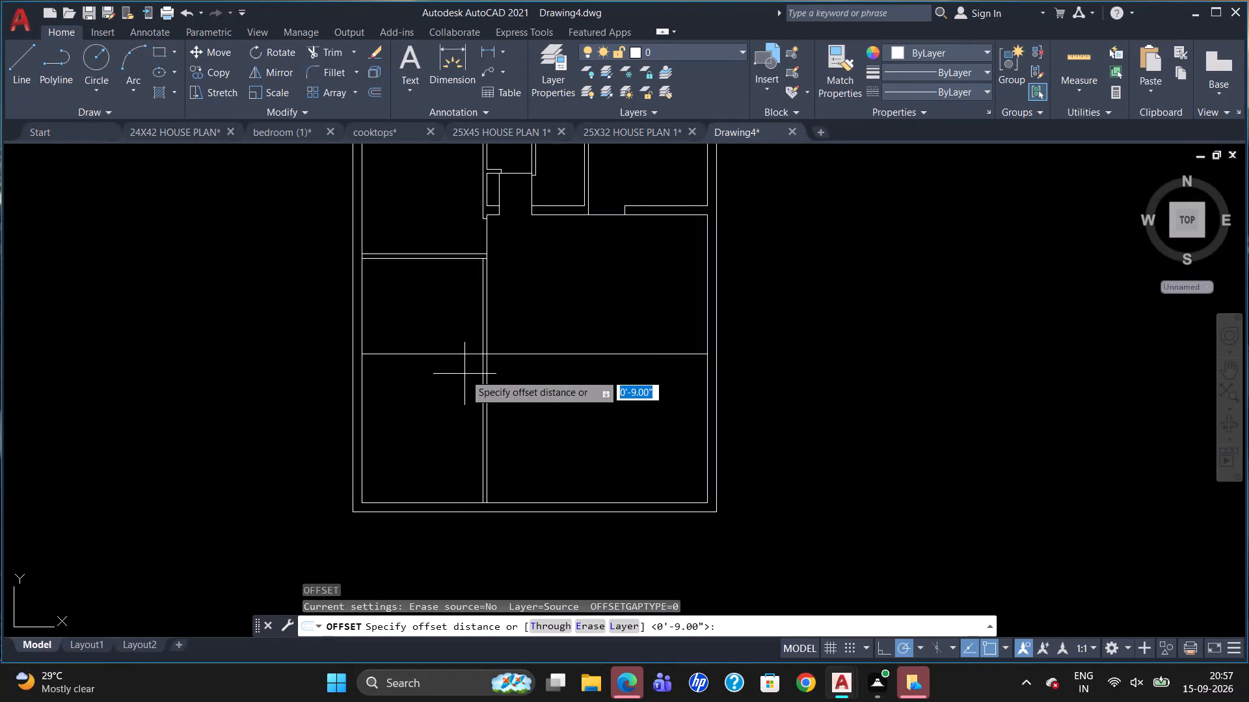
{"action": "key", "text": "9"}
{"action": "key", "text": "Return"}
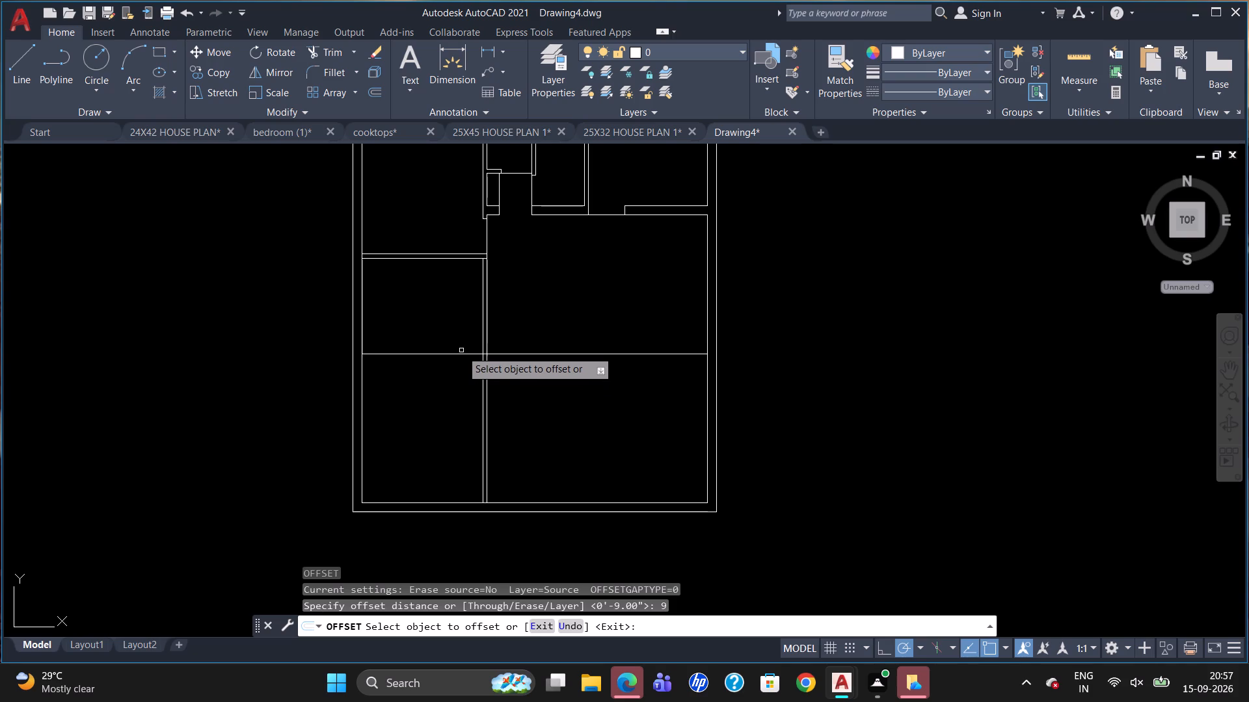
{"action": "left_click", "coordinate": [460, 354]}
{"action": "left_click", "coordinate": [458, 370]}
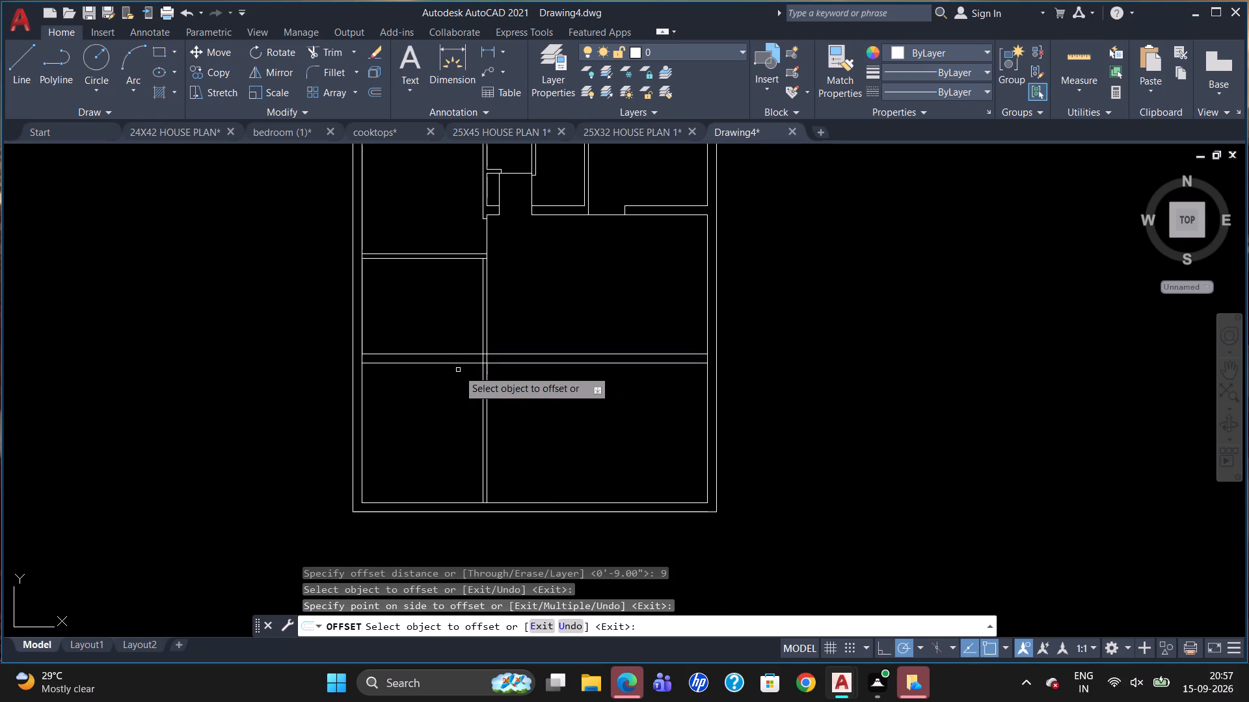
{"action": "key", "text": "Escape"}
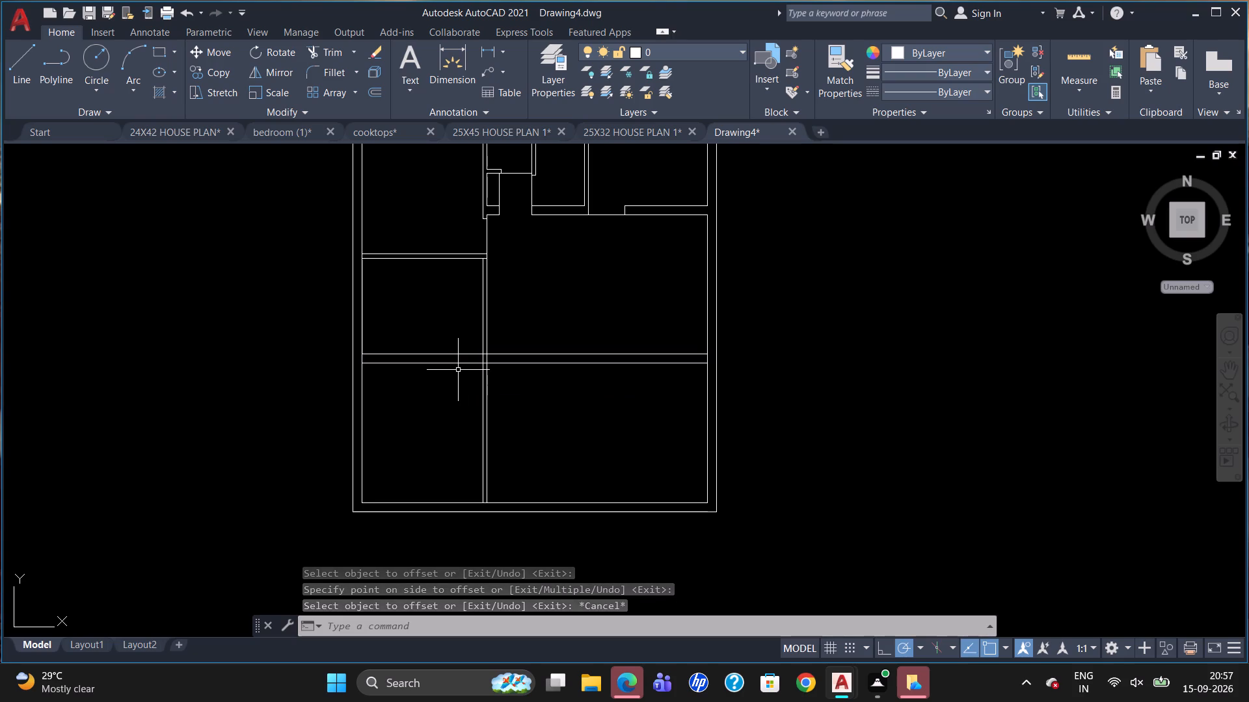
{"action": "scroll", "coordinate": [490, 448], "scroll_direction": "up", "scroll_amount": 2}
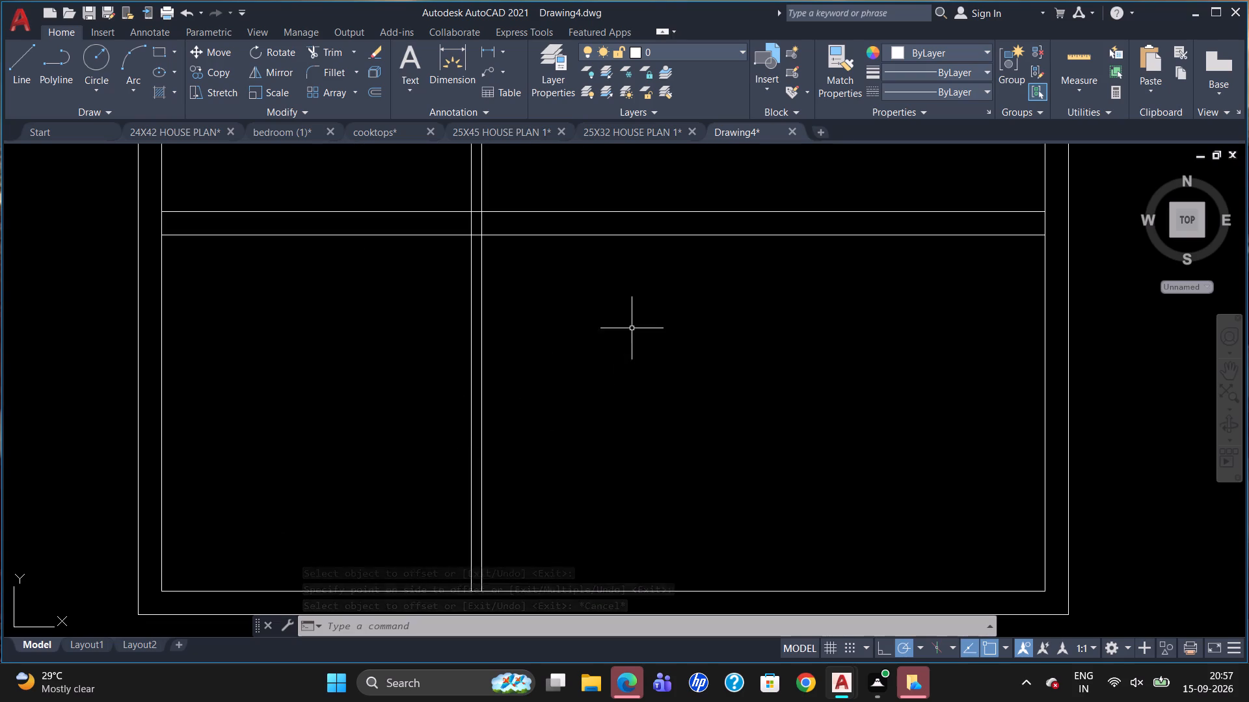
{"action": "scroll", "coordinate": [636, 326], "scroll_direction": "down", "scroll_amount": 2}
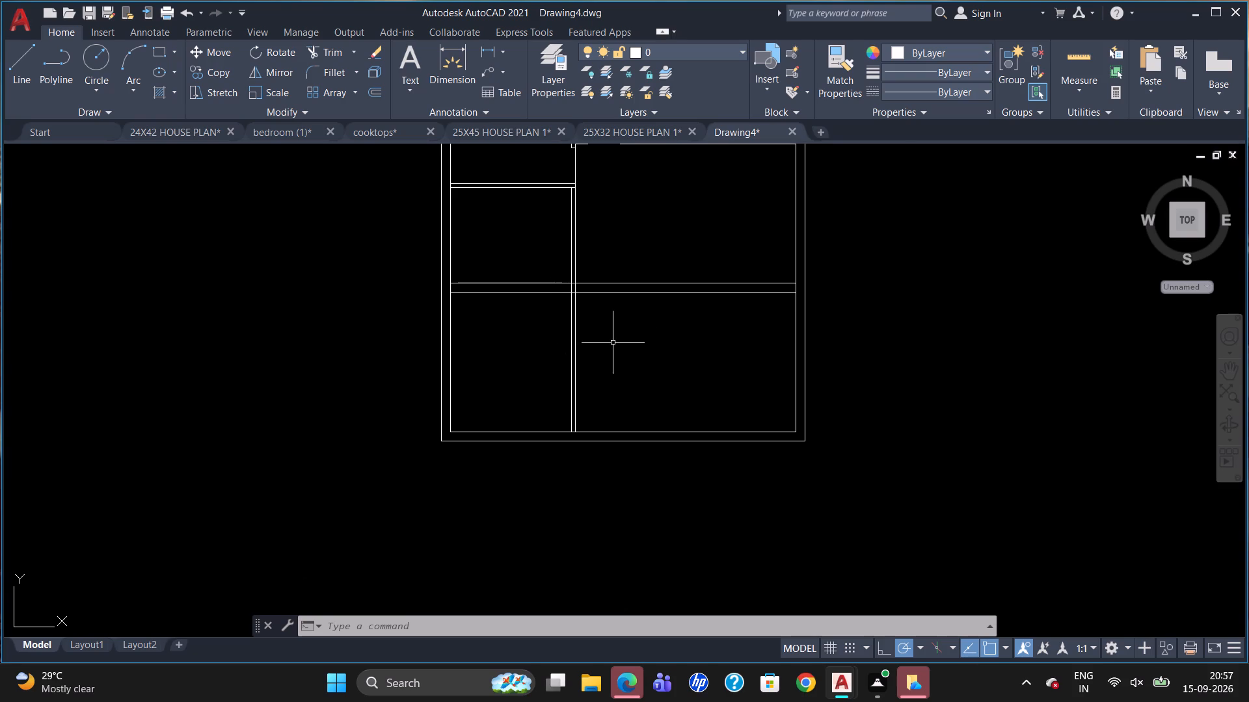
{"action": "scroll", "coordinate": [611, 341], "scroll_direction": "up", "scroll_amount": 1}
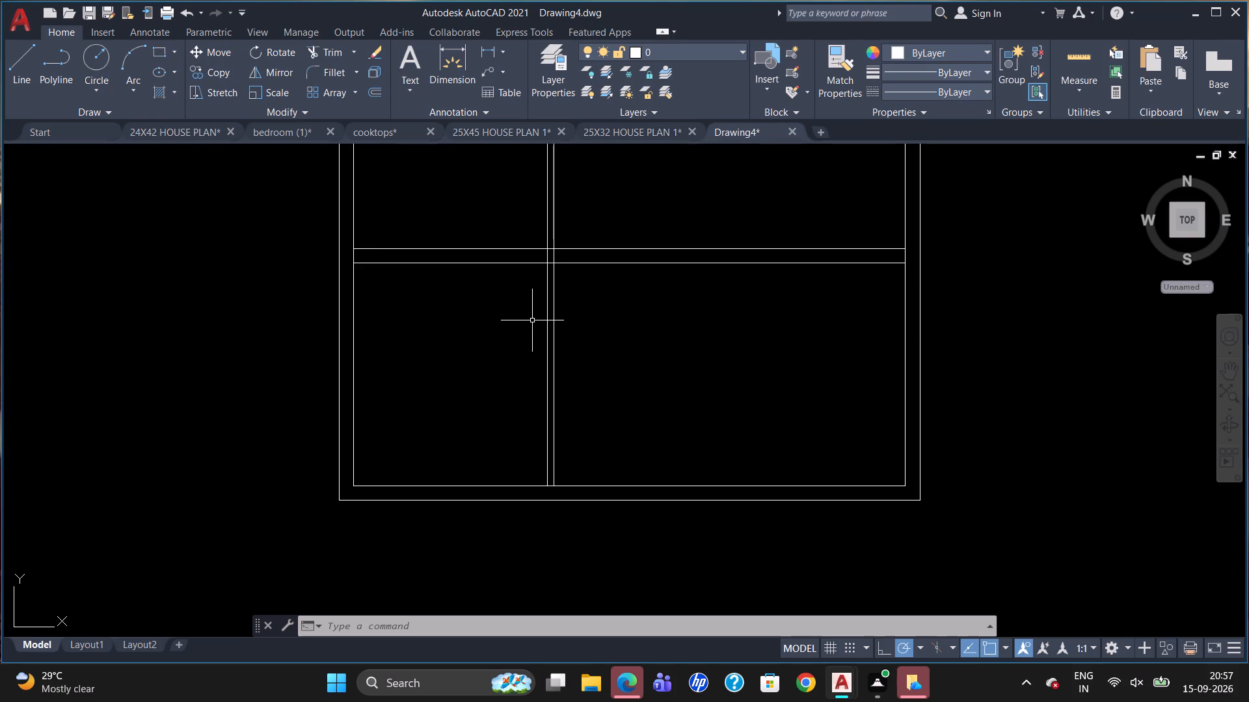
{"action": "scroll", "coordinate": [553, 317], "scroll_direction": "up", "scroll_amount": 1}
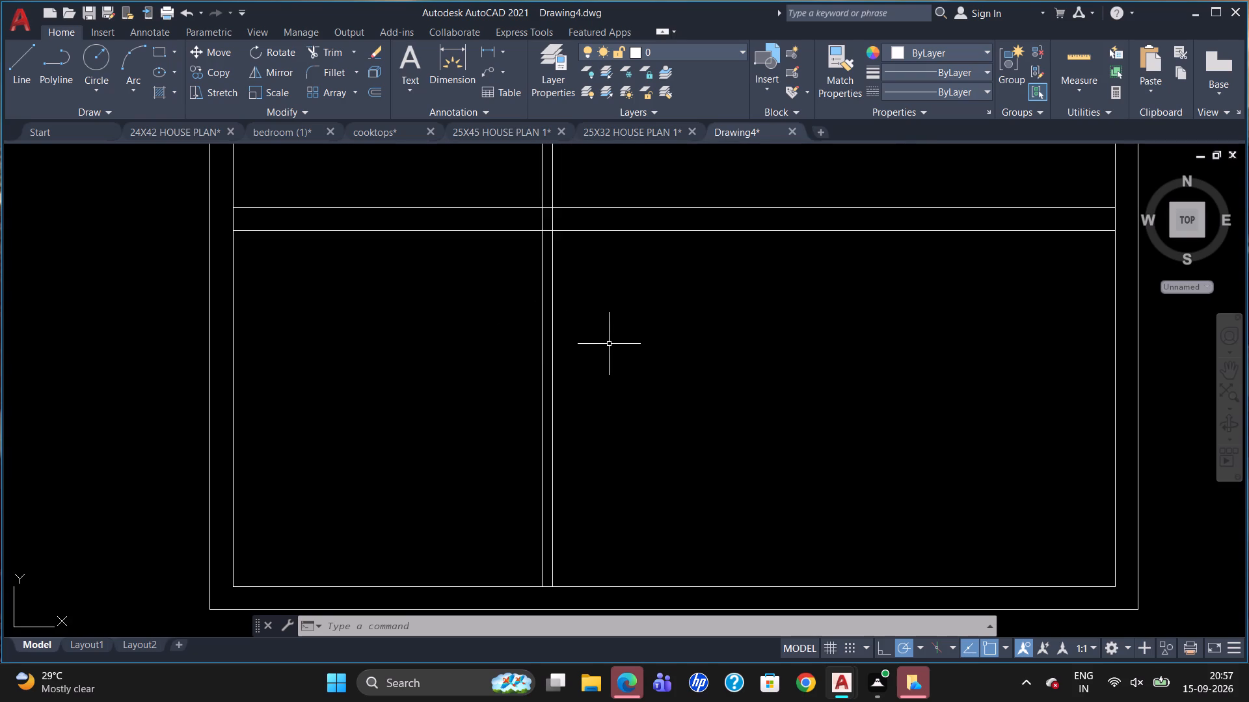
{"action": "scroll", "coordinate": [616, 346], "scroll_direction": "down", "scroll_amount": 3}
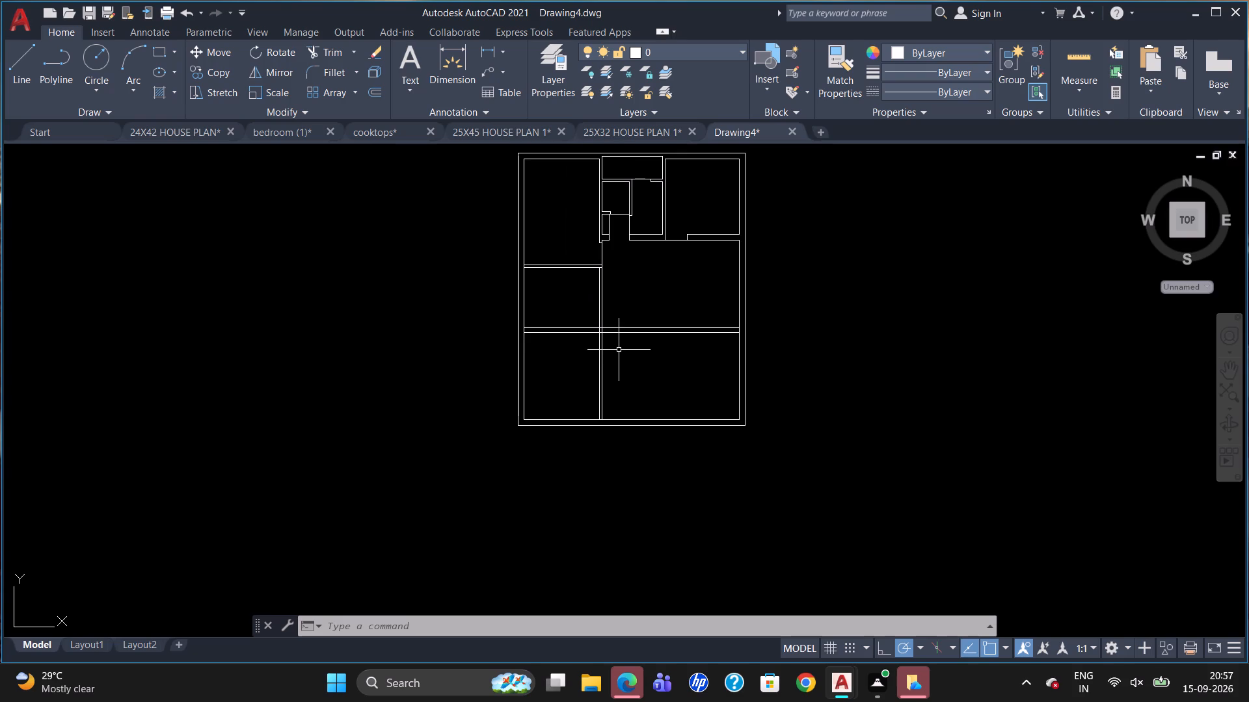
Trim away the 4" partition between the left room's cross wall and the new 9" wall, then clear the partition's left line and lower wall line at their junction.
{"action": "scroll", "coordinate": [619, 350], "scroll_direction": "up", "scroll_amount": 1}
{"action": "scroll", "coordinate": [597, 280], "scroll_direction": "up", "scroll_amount": 1}
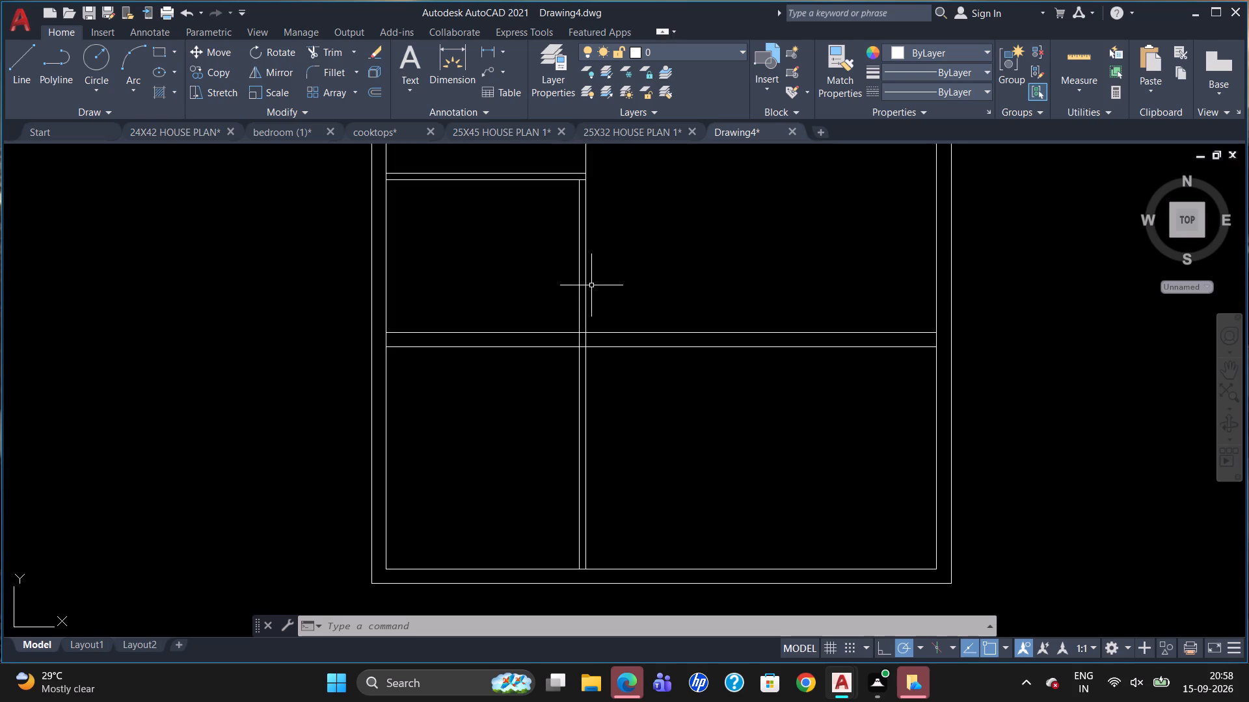
{"action": "type", "text": "tr"}
{"action": "key", "text": "Return"}
{"action": "key", "text": "Return"}
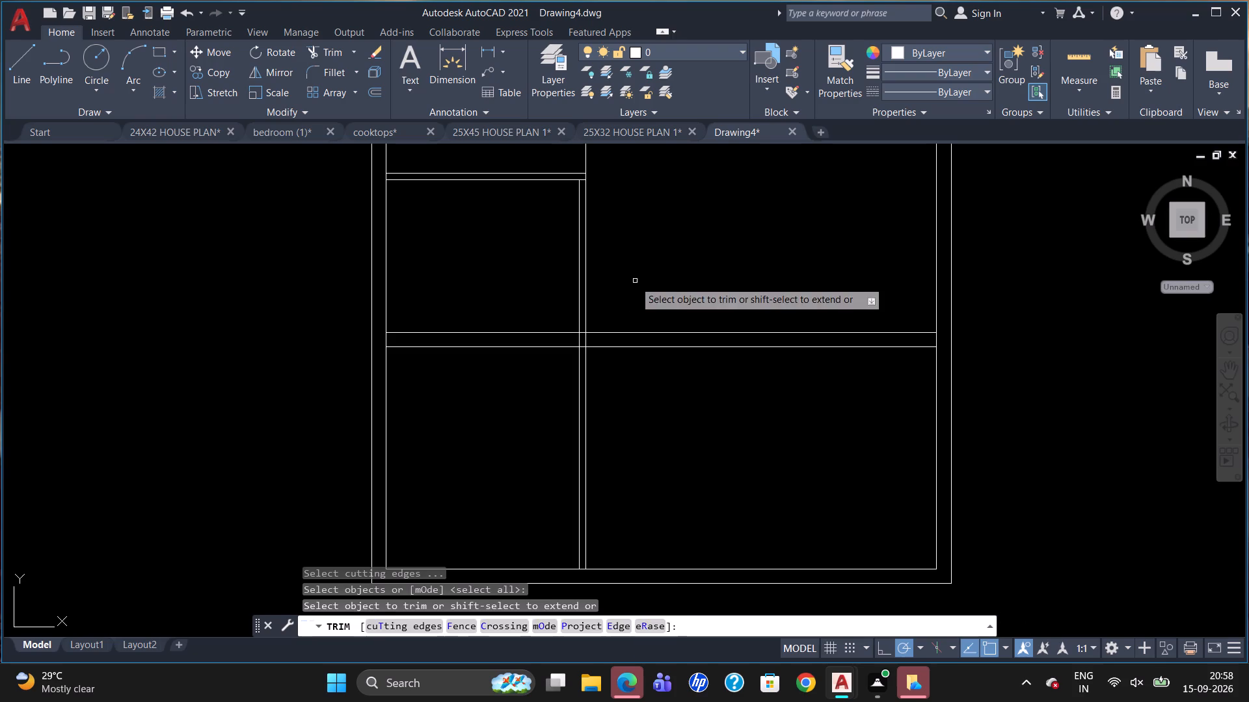
{"action": "left_click_drag", "start_coordinate": [629, 279], "coordinate": [489, 285]}
{"action": "left_click", "coordinate": [489, 283]}
{"action": "left_click", "coordinate": [552, 287]}
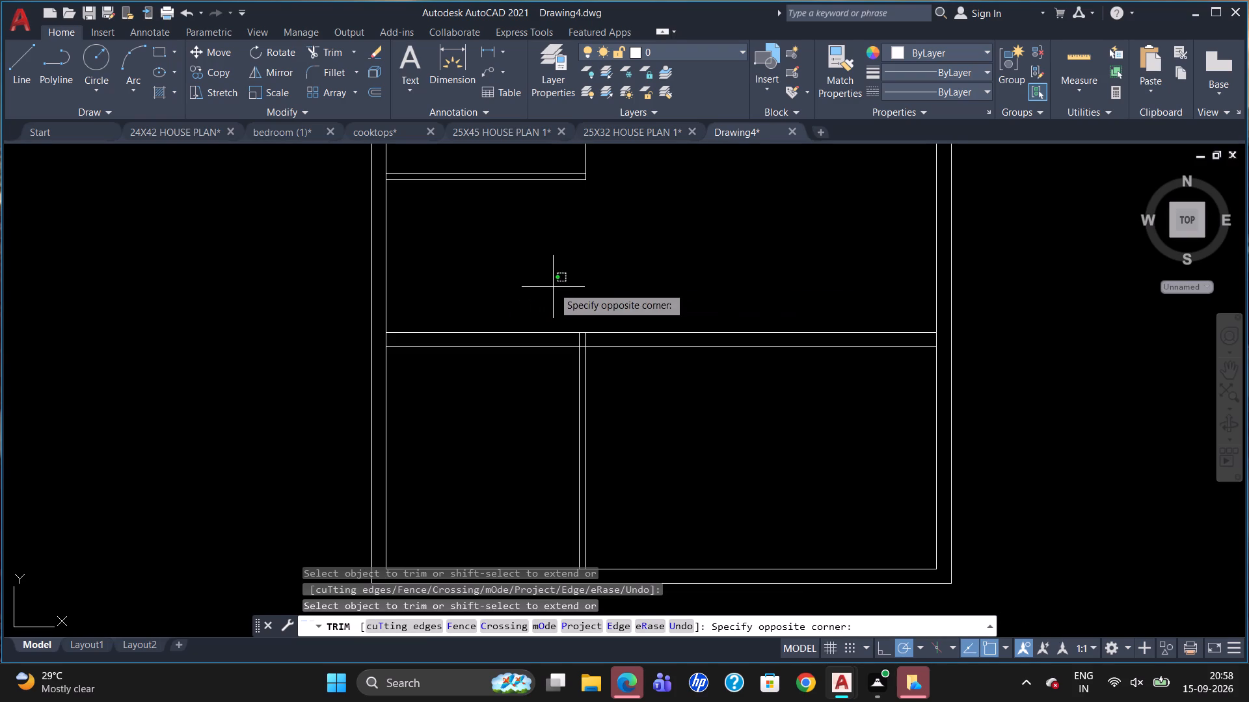
{"action": "left_click", "coordinate": [572, 307]}
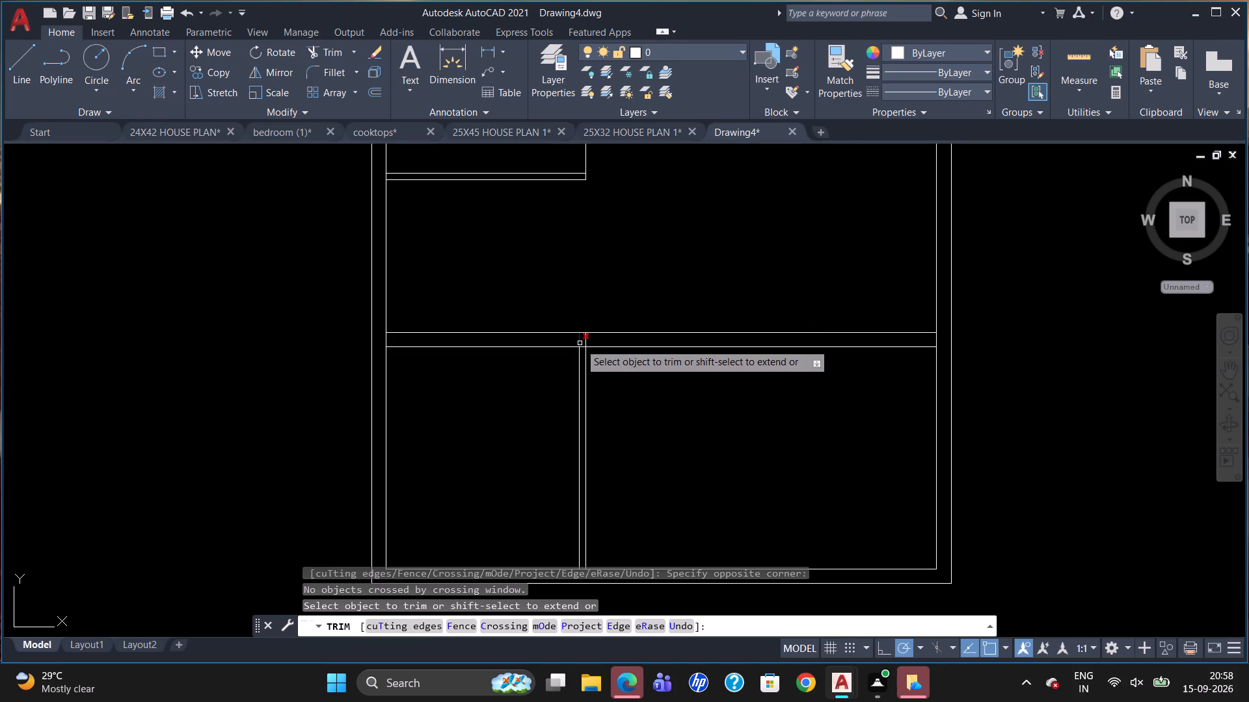
{"action": "left_click", "coordinate": [579, 343]}
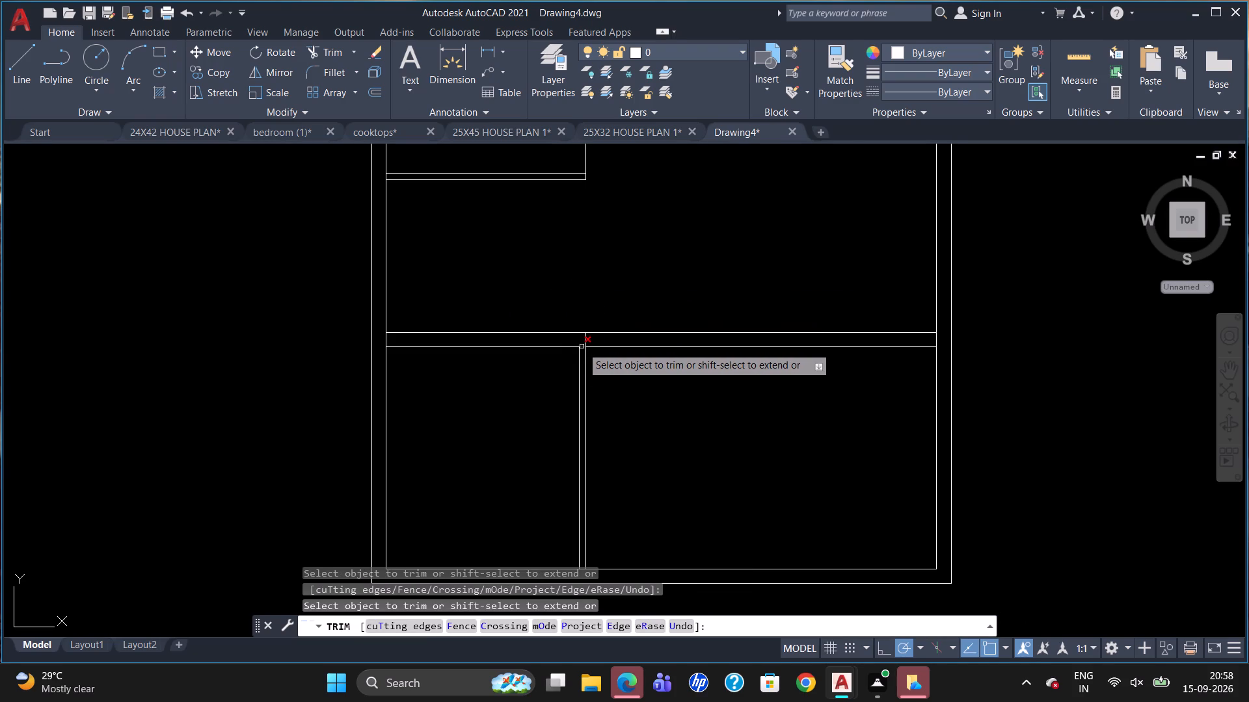
{"action": "left_click", "coordinate": [582, 347]}
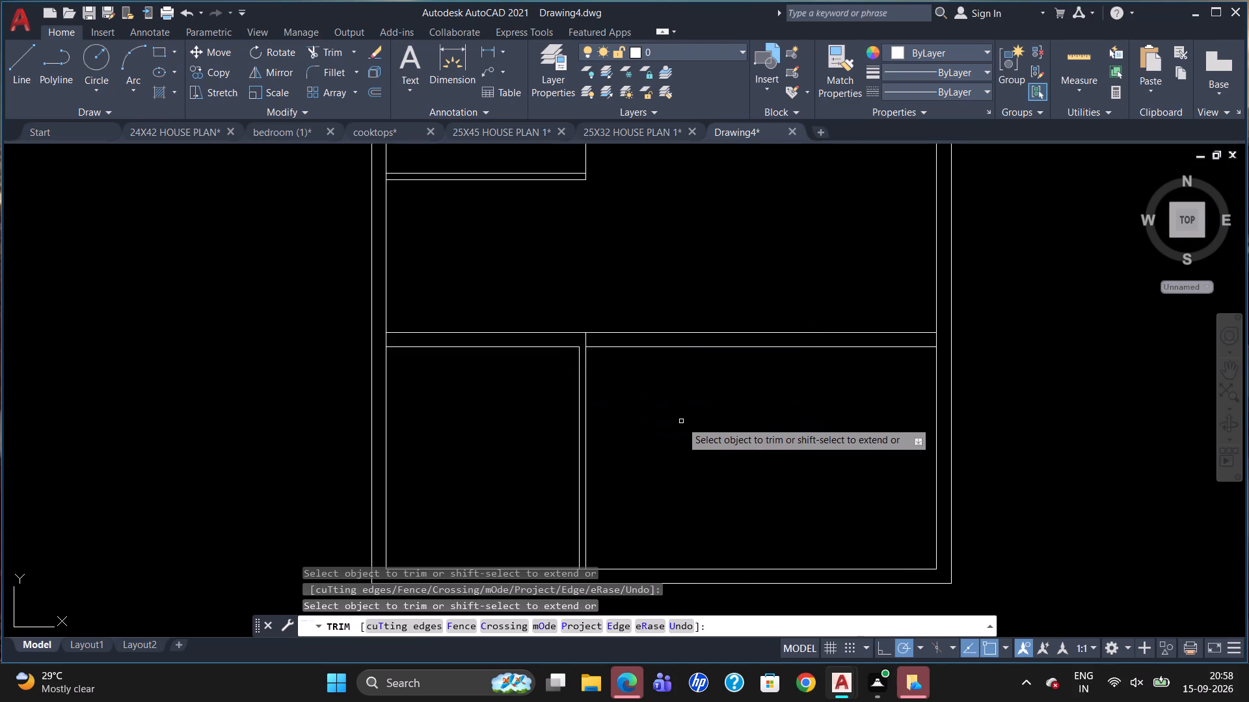
{"action": "key", "text": "Escape"}
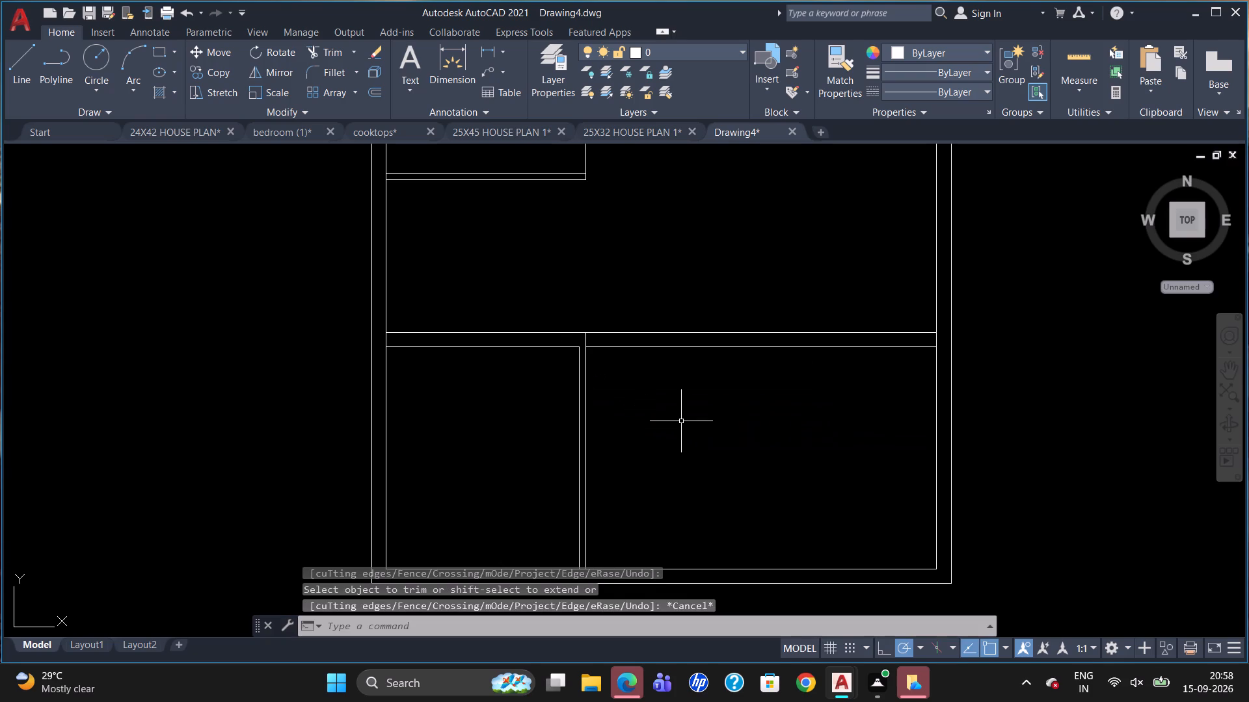
Draw a line from the partition's left corner 4" left along the wall's lower line, then 9" up to its upper line.
{"action": "key", "text": "l"}
{"action": "key", "text": "Return"}
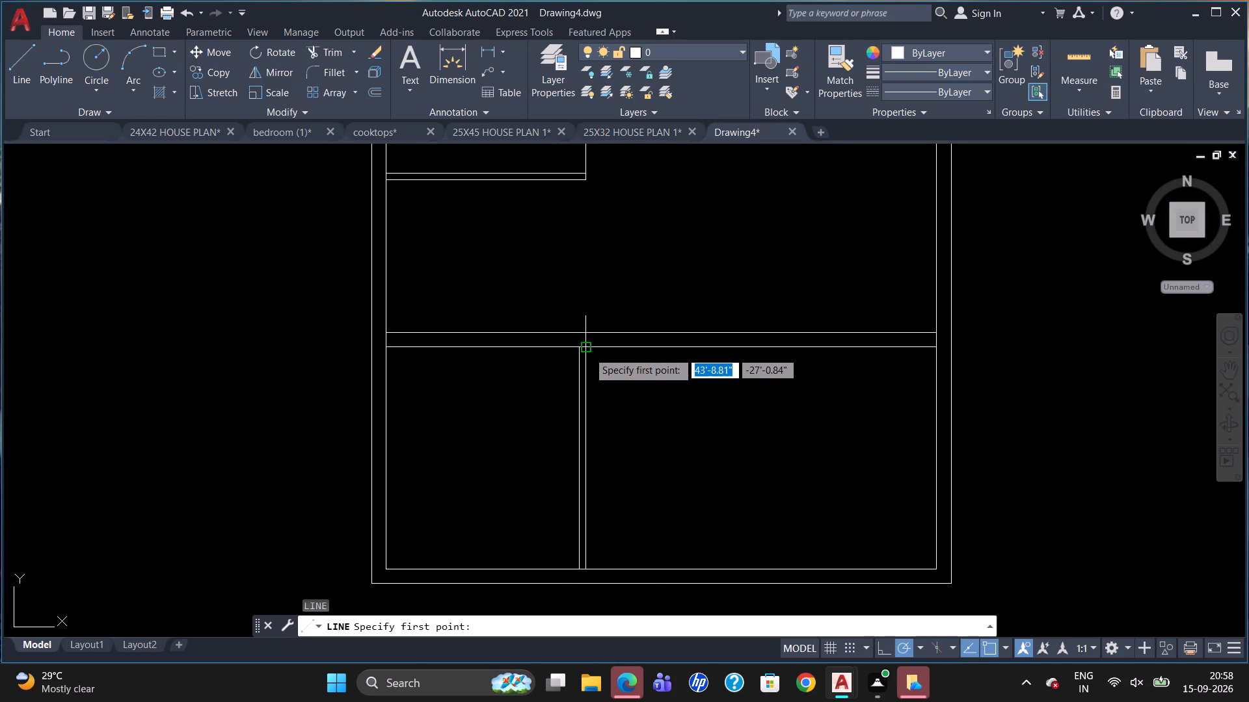
{"action": "left_click", "coordinate": [577, 348]}
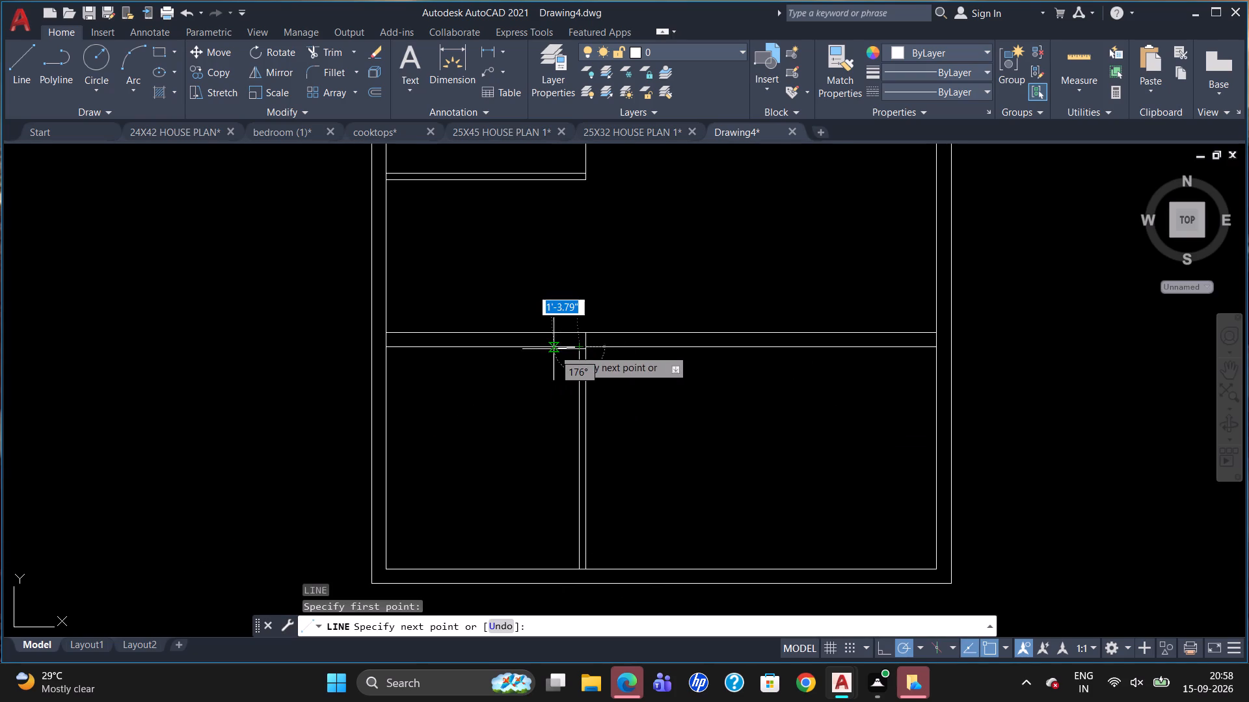
{"action": "type", "text": "tk"}
{"action": "key", "text": "Return"}
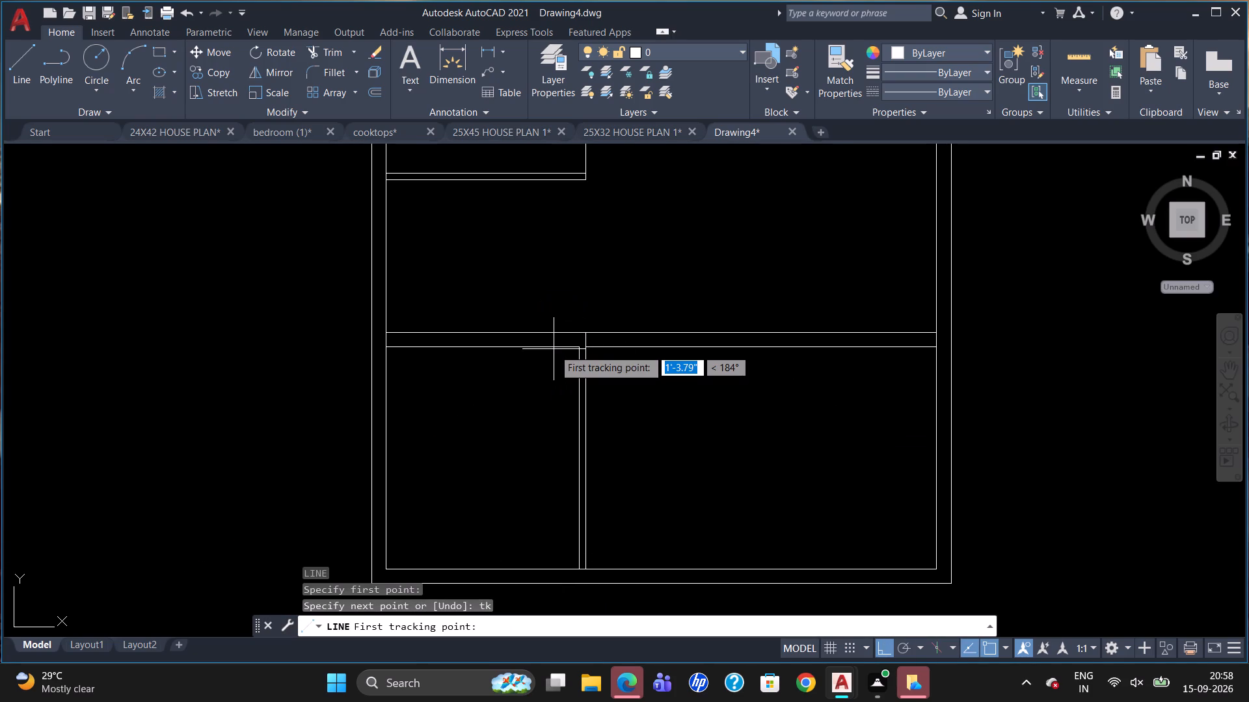
{"action": "left_click", "coordinate": [582, 347]}
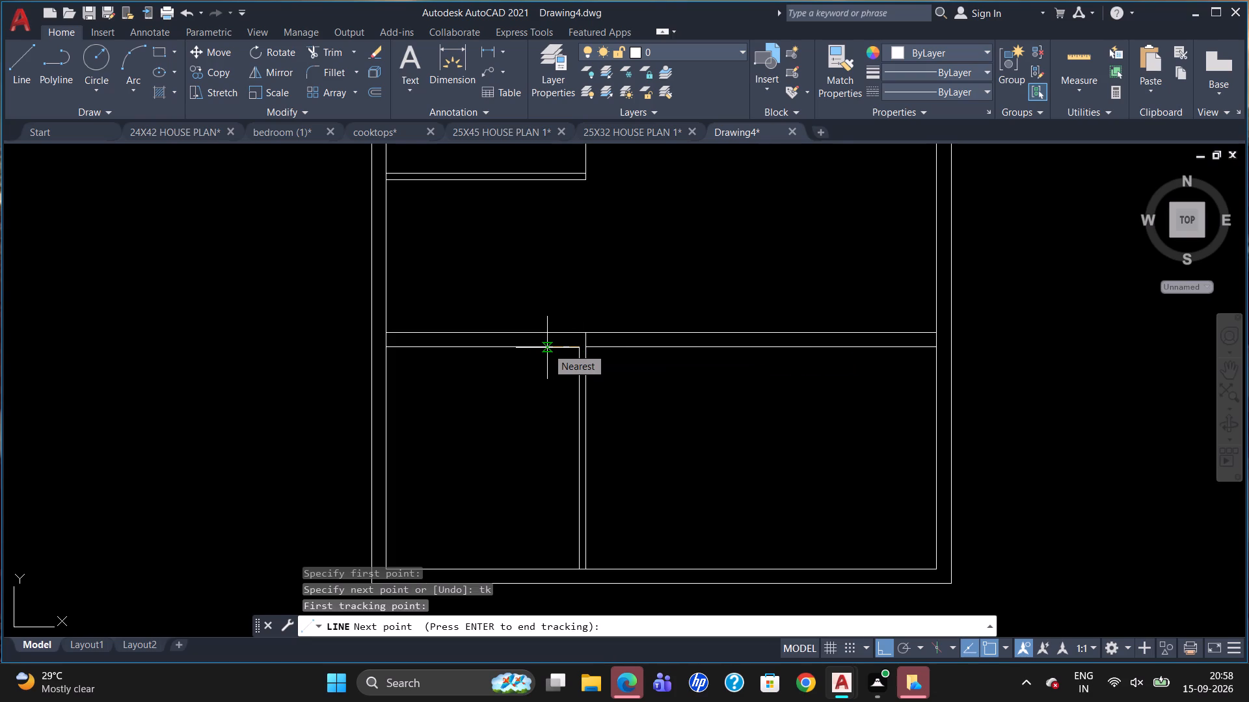
{"action": "key", "text": "4"}
{"action": "key", "text": "Return"}
{"action": "key", "text": "Return"}
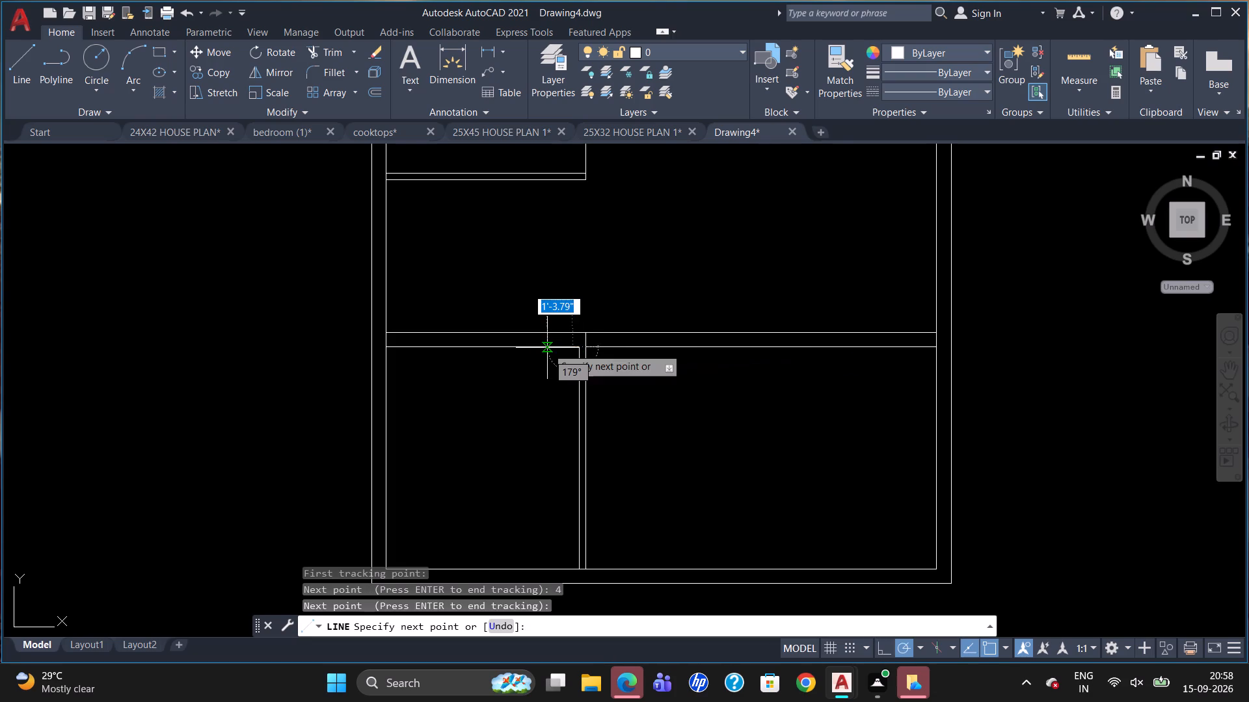
{"action": "scroll", "coordinate": [575, 328], "scroll_direction": "up", "scroll_amount": 3}
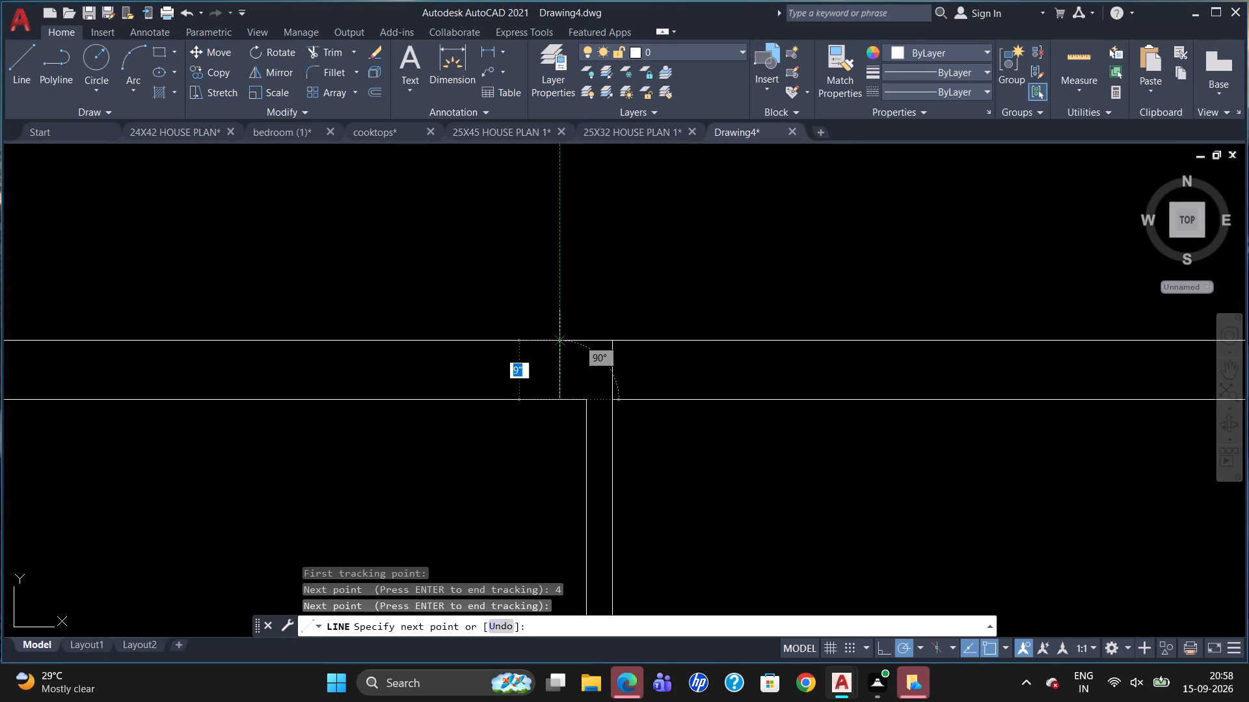
{"action": "left_click", "coordinate": [561, 340]}
{"action": "key", "text": "Escape"}
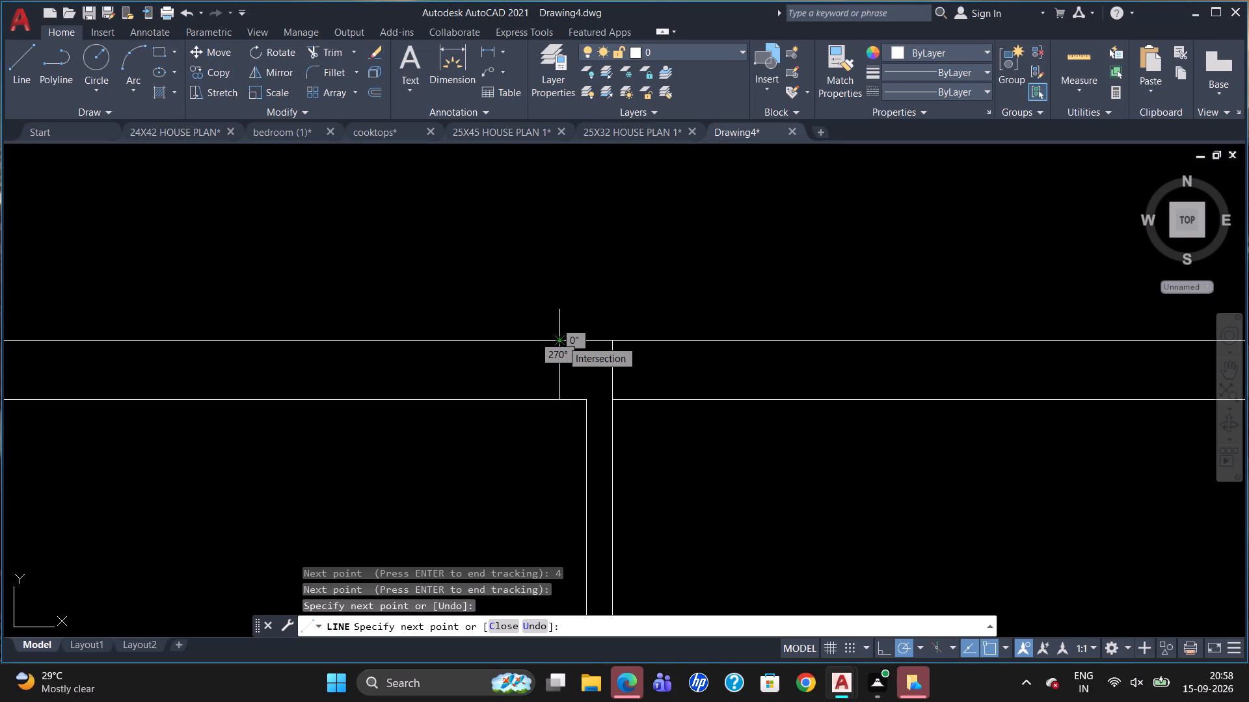
{"action": "key", "text": "Escape"}
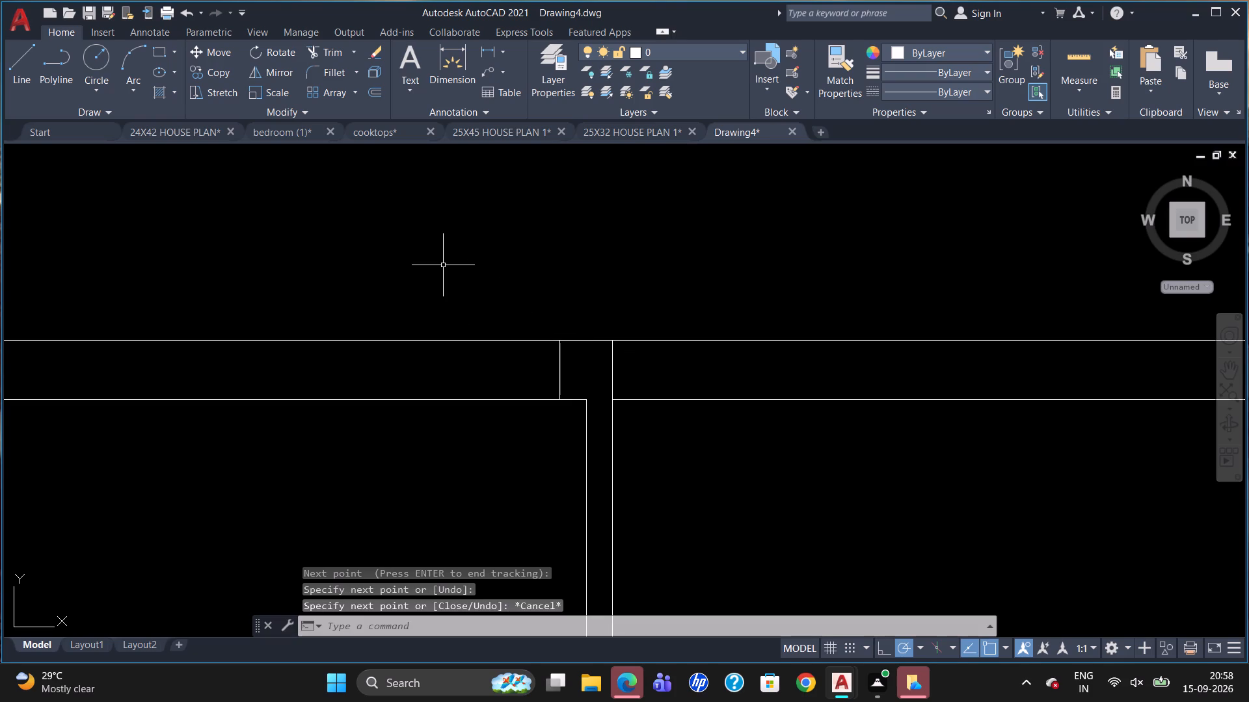
Offset the 9" jamb line 3' to the left to mark the lower-left room's door opening.
{"action": "key", "text": "o"}
{"action": "key", "text": "Return"}
{"action": "type", "text": "3'"}
{"action": "key", "text": "Return"}
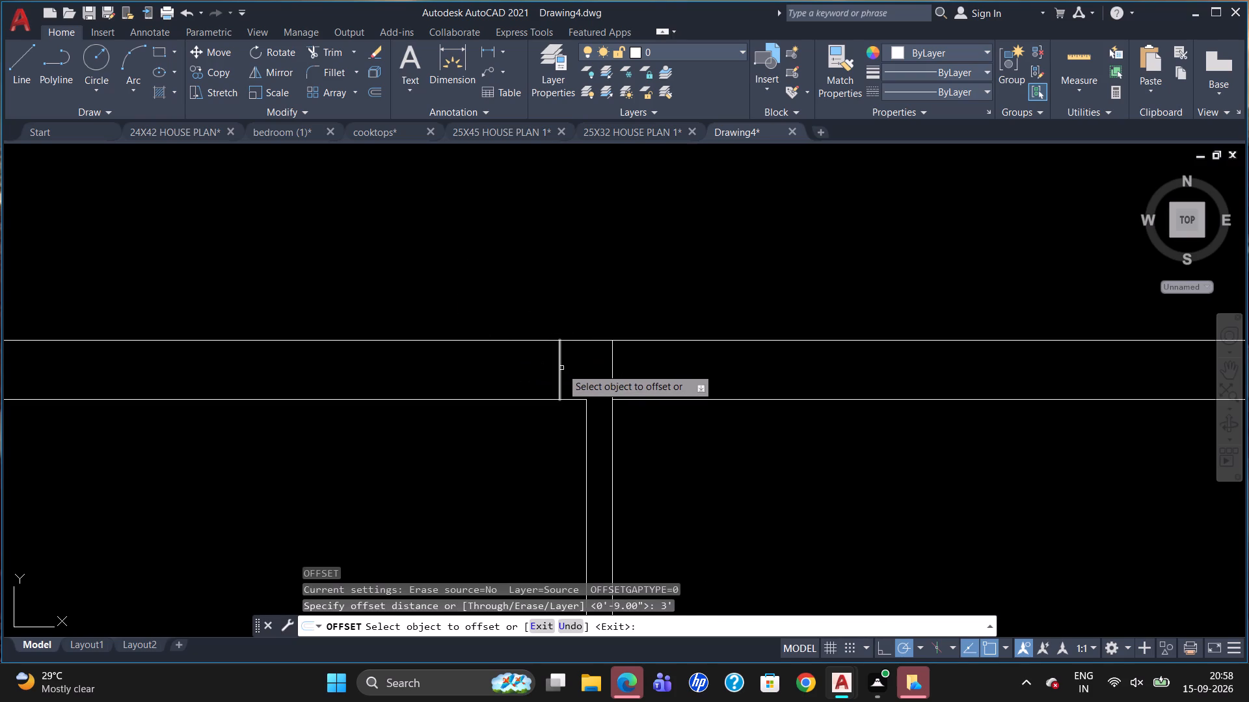
{"action": "left_click", "coordinate": [561, 368]}
{"action": "left_click", "coordinate": [437, 386]}
{"action": "scroll", "coordinate": [700, 324], "scroll_direction": "down", "scroll_amount": 2}
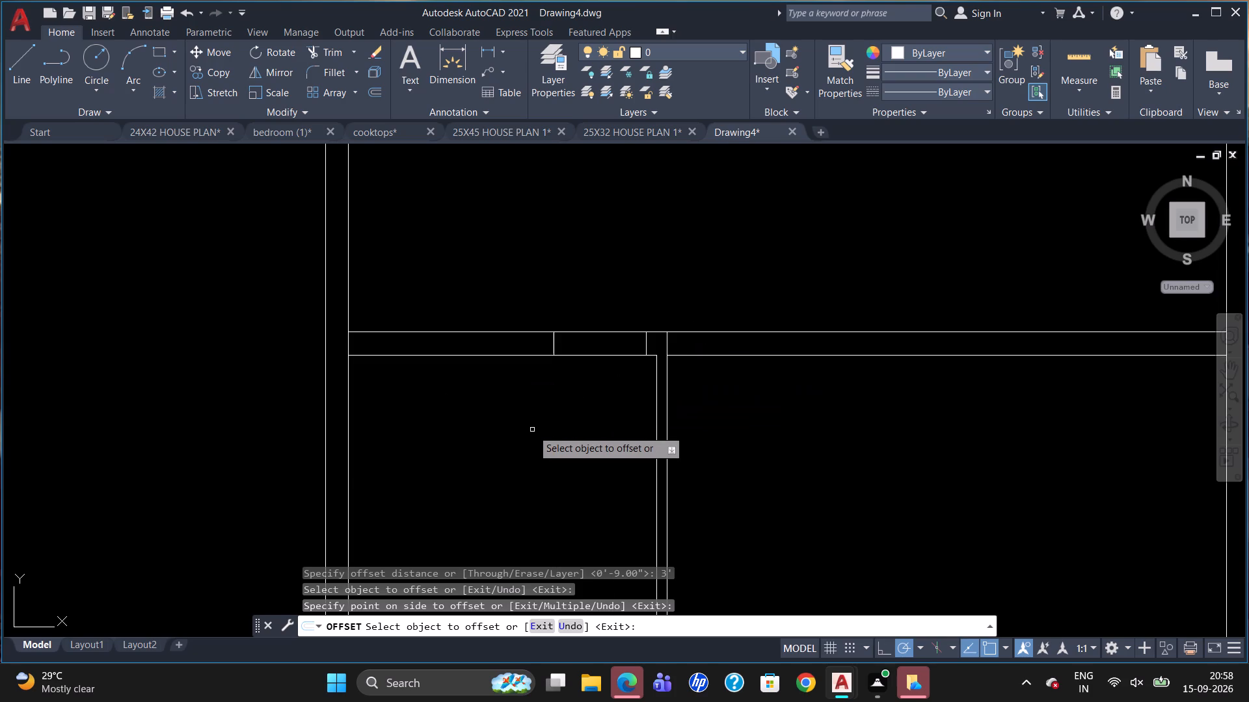
{"action": "key", "text": "Escape"}
Trim the 9" wall's lower line between the two jamb lines of the lower-left room's 3' door opening.
{"action": "type", "text": "tr"}
{"action": "key", "text": "Return"}
{"action": "key", "text": "Return"}
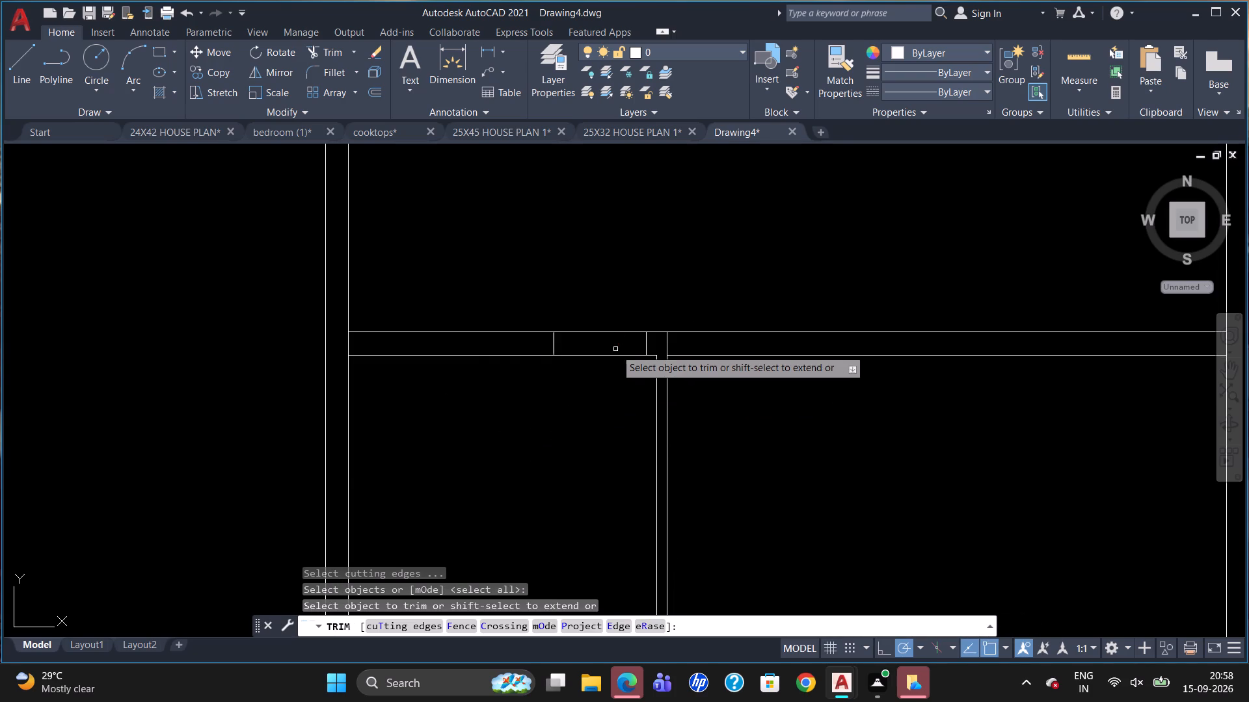
{"action": "left_click", "coordinate": [613, 354]}
{"action": "scroll", "coordinate": [624, 317], "scroll_direction": "down", "scroll_amount": 2}
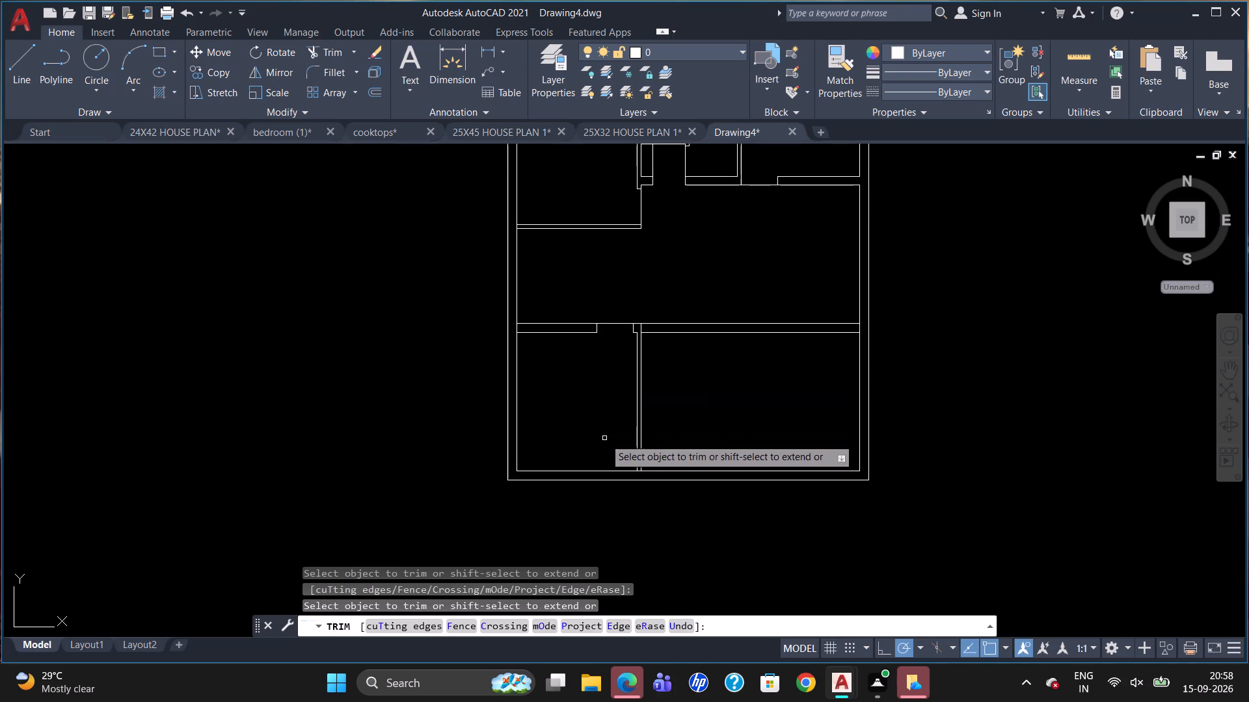
{"action": "scroll", "coordinate": [595, 454], "scroll_direction": "up", "scroll_amount": 1}
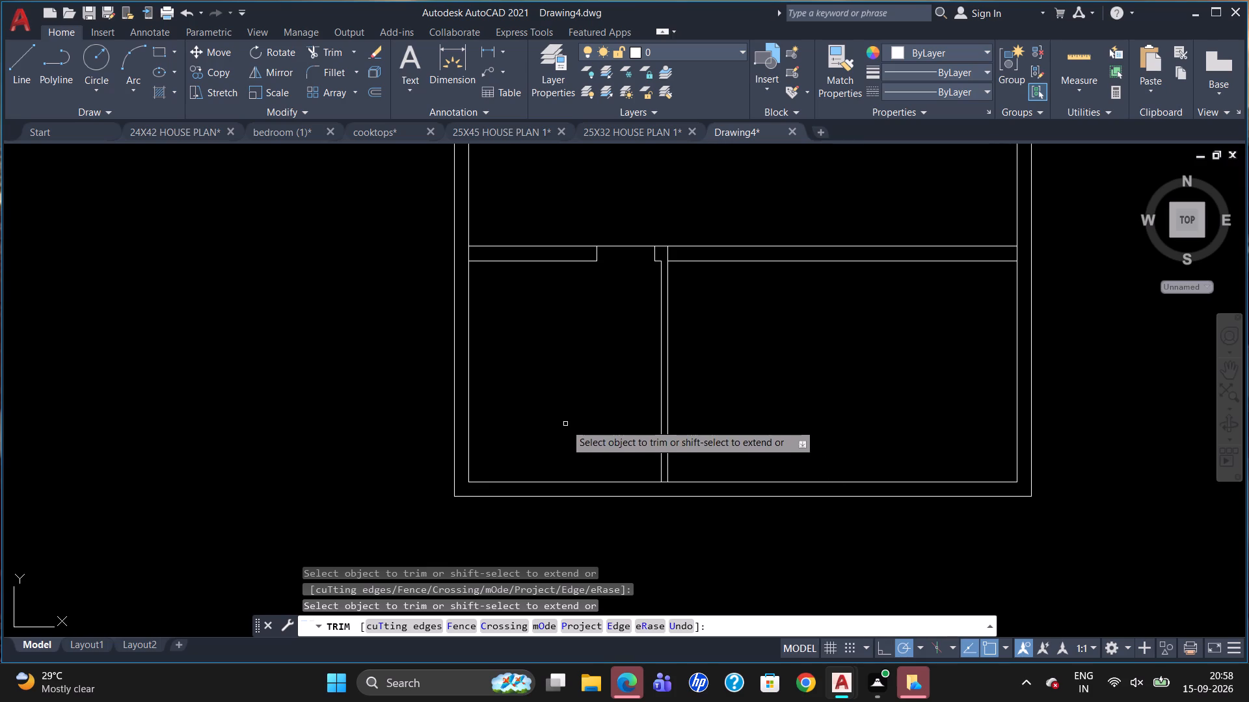
{"action": "scroll", "coordinate": [565, 427], "scroll_direction": "down", "scroll_amount": 1}
{"action": "scroll", "coordinate": [691, 361], "scroll_direction": "up", "scroll_amount": 1}
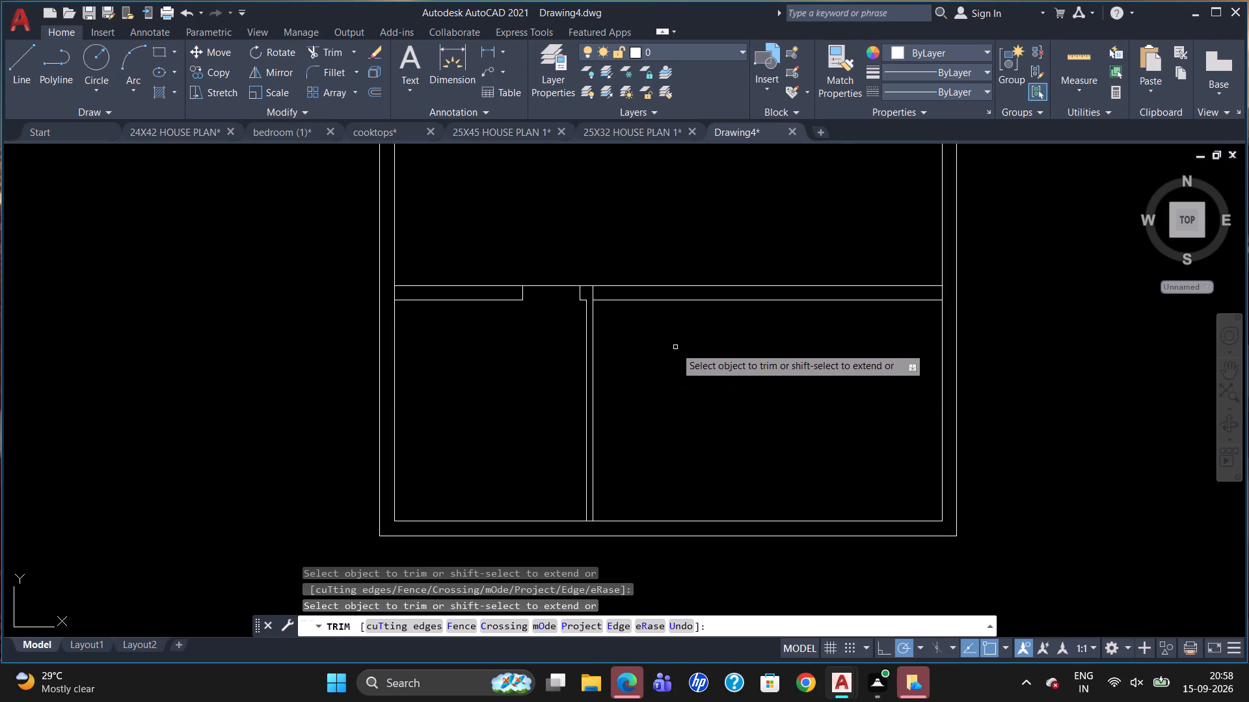
{"action": "scroll", "coordinate": [671, 352], "scroll_direction": "up", "scroll_amount": 1}
{"action": "key", "text": "Escape"}
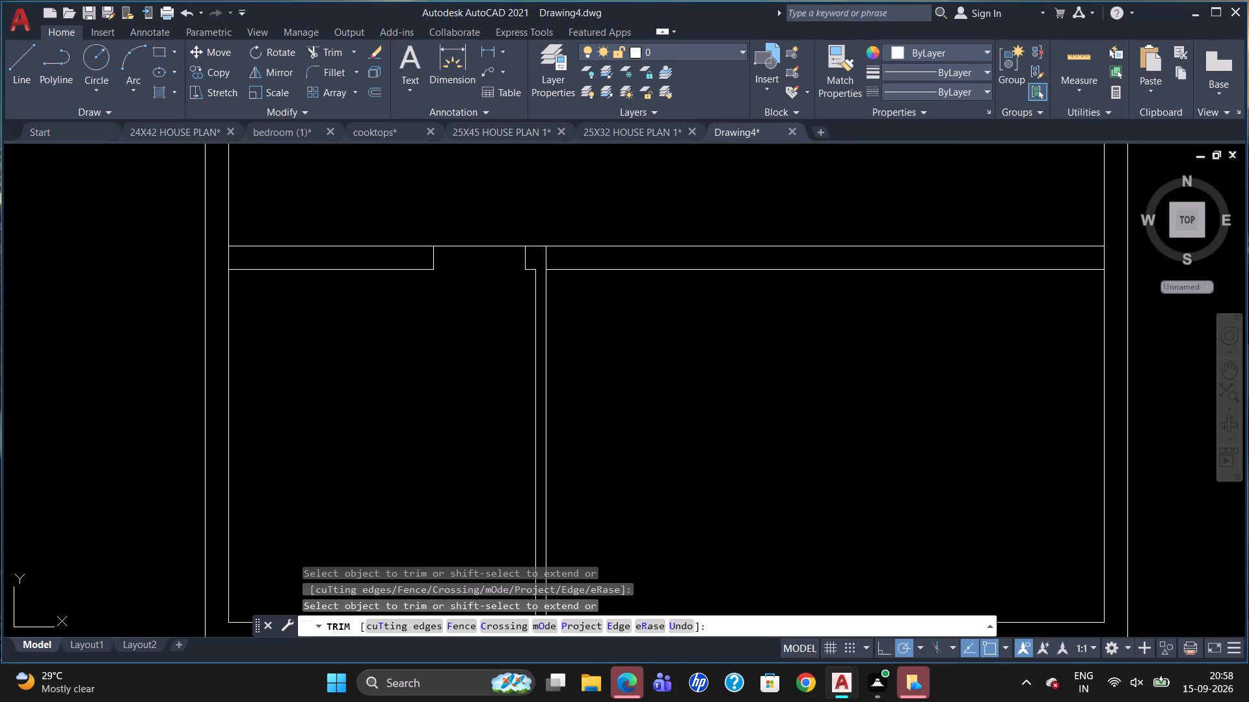
Draw a jamb line across the 9" wall, starting 3' right of the partition's right line on the wall's upper line.
{"action": "key", "text": "l"}
{"action": "key", "text": "Return"}
{"action": "type", "text": "tk"}
{"action": "key", "text": "Return"}
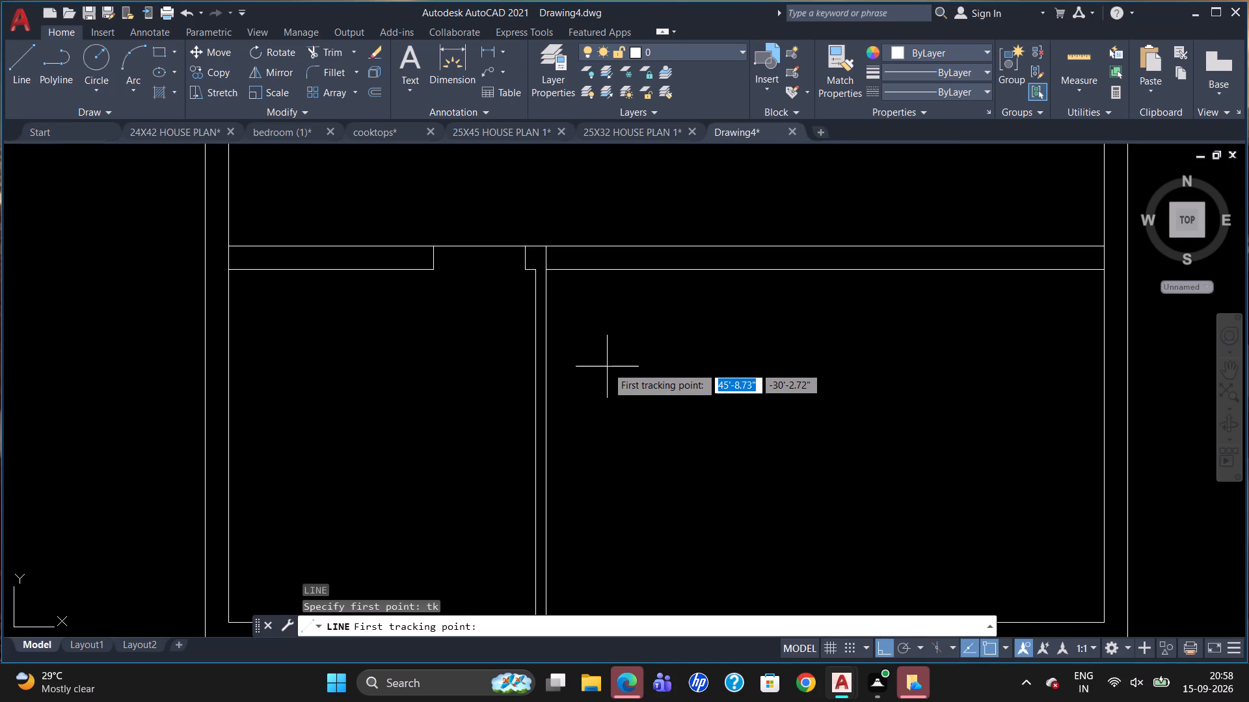
{"action": "left_click_drag", "start_coordinate": [546, 244], "coordinate": [556, 248]}
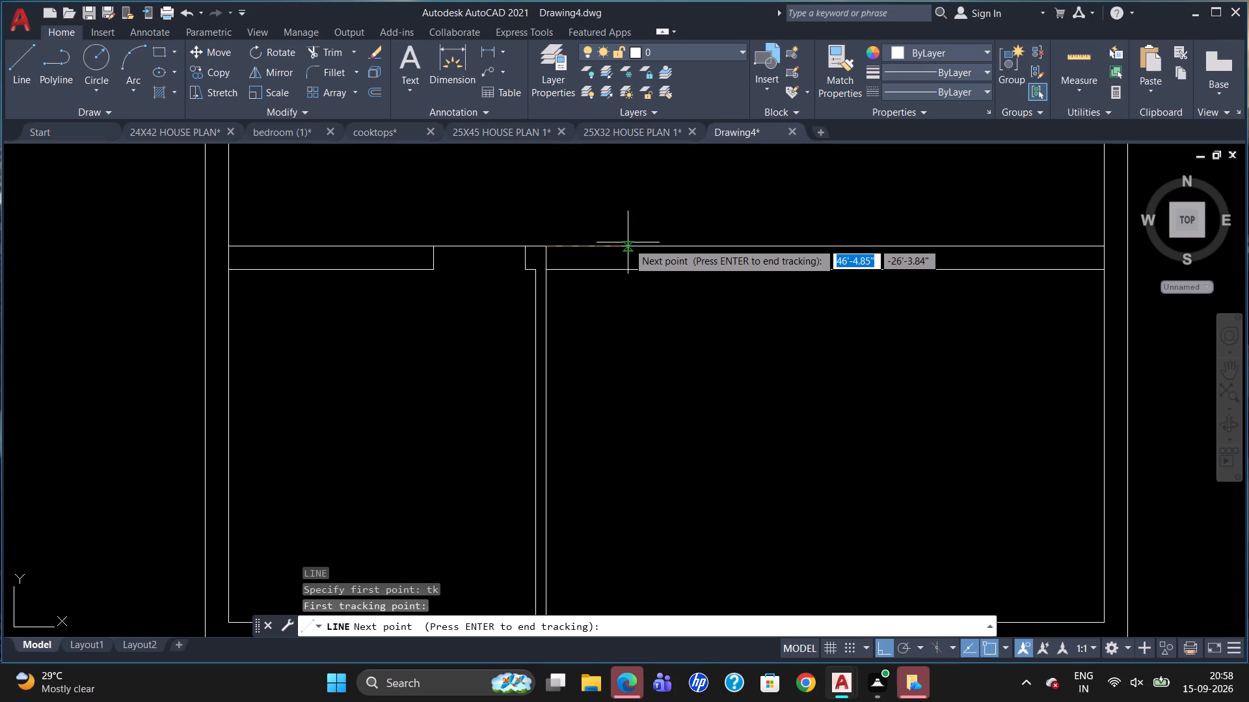
{"action": "type", "text": "3'"}
{"action": "key", "text": "Return"}
{"action": "key", "text": "Return"}
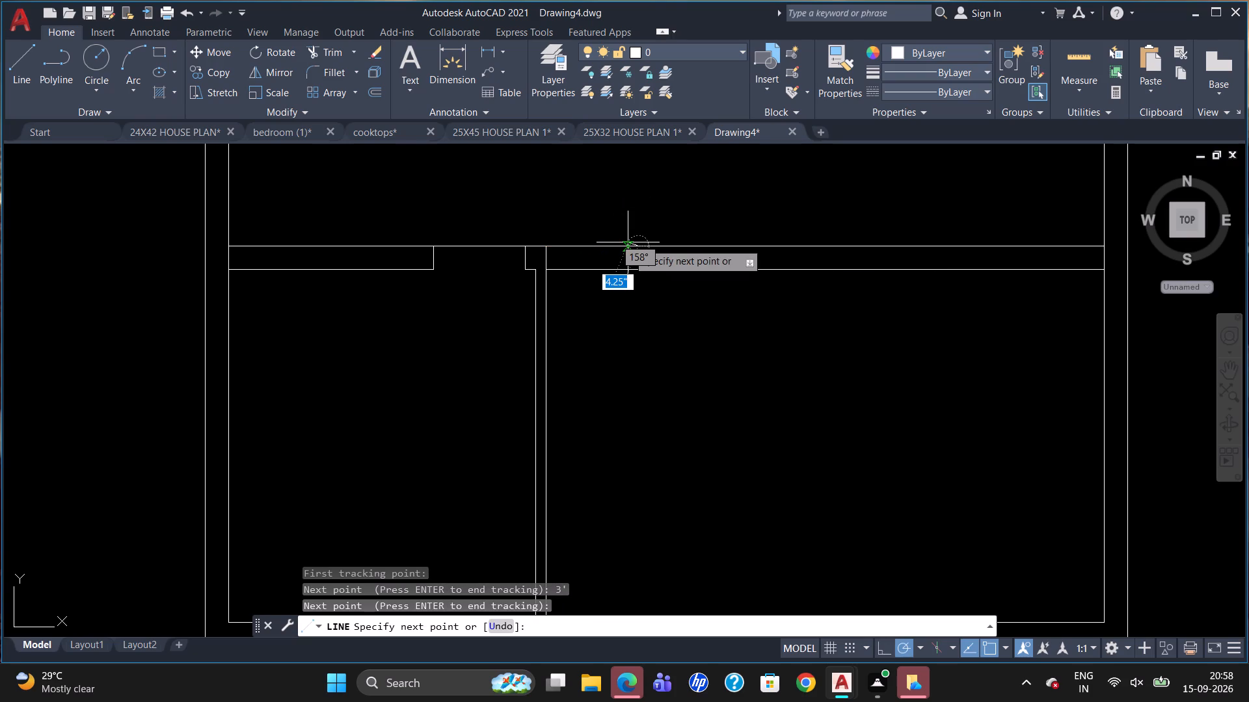
{"action": "left_click", "coordinate": [639, 268]}
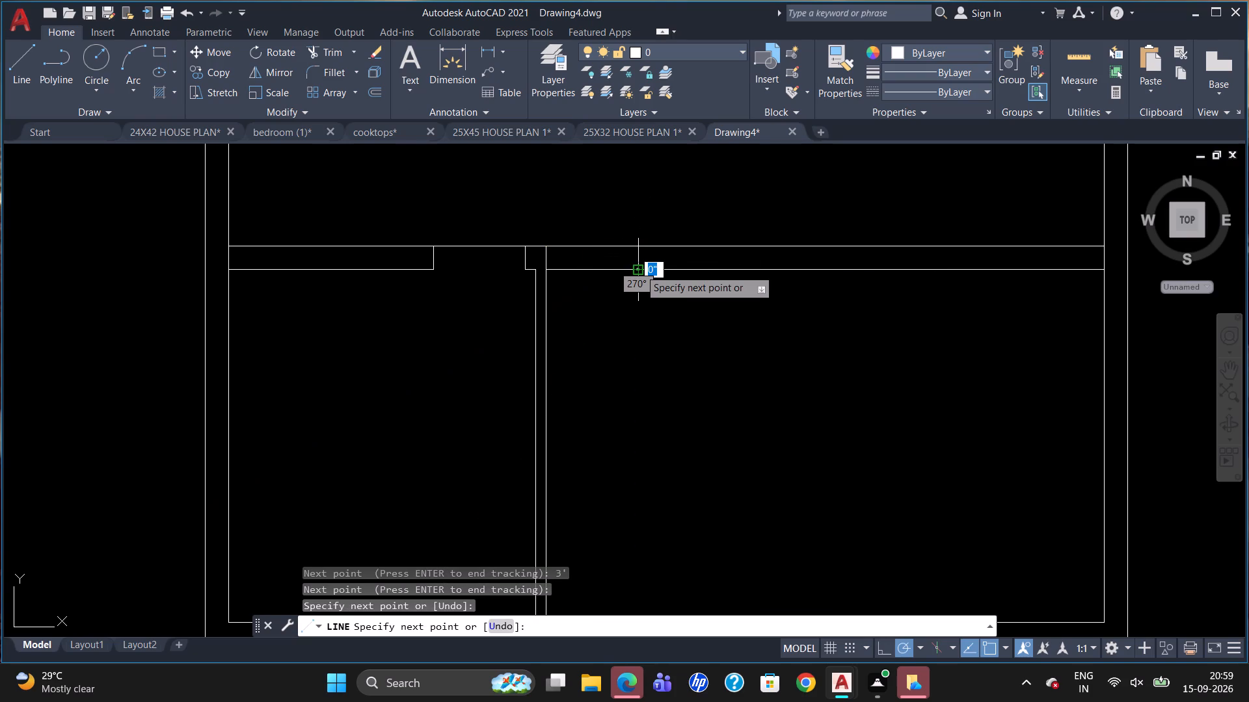
{"action": "key", "text": "Escape"}
Trim the 9" wall's lower line between the partition and the new jamb line to open the lower-right room's doorway.
{"action": "type", "text": "tr"}
{"action": "key", "text": "Return"}
{"action": "key", "text": "Return"}
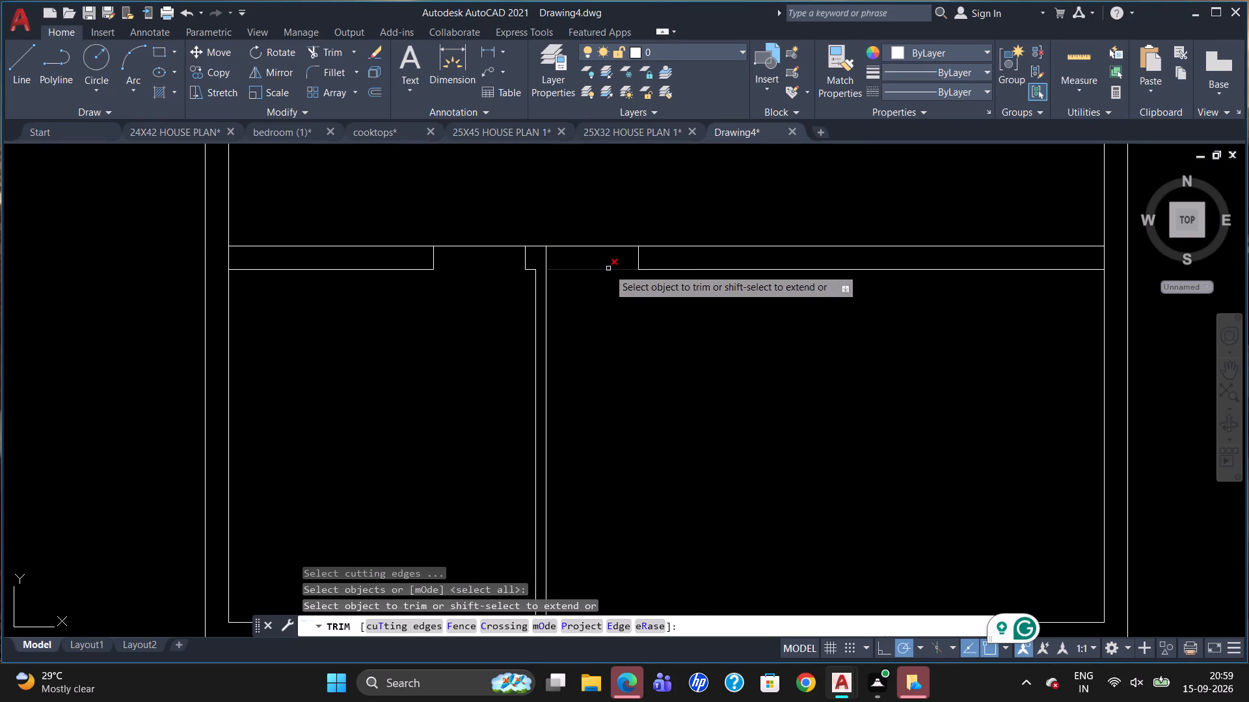
{"action": "left_click", "coordinate": [608, 268]}
{"action": "scroll", "coordinate": [606, 276], "scroll_direction": "down", "scroll_amount": 1}
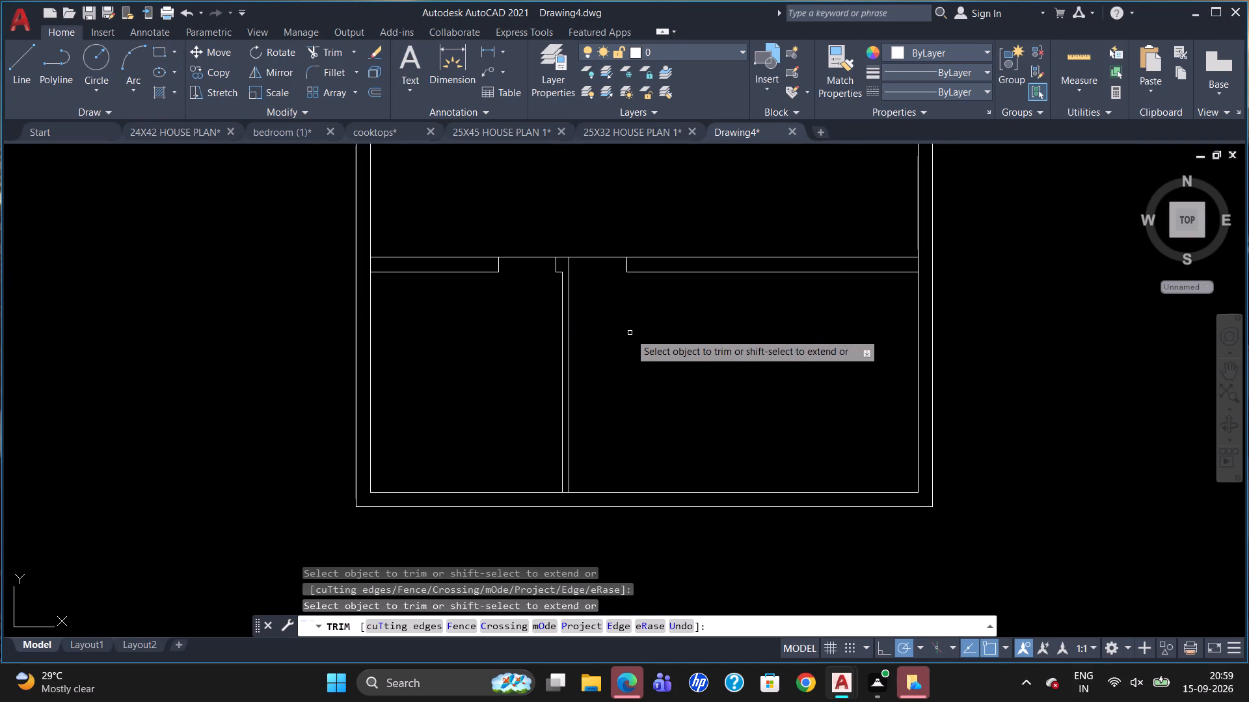
{"action": "scroll", "coordinate": [630, 333], "scroll_direction": "down", "scroll_amount": 1}
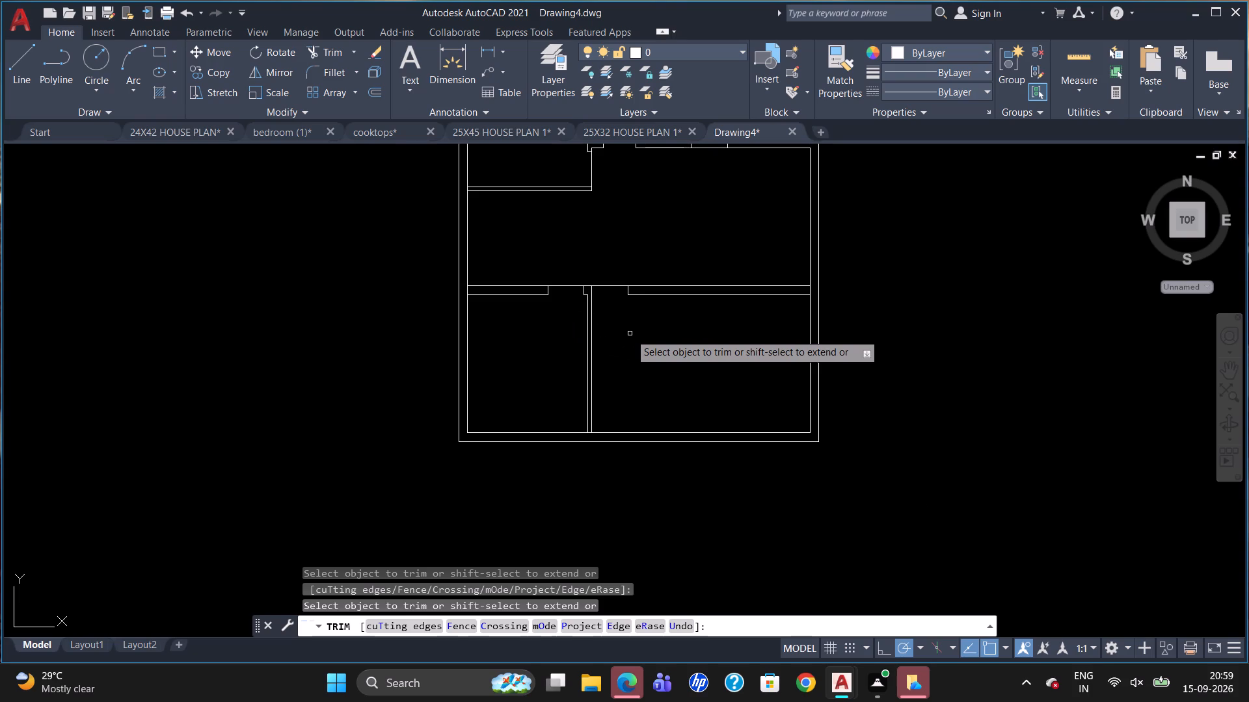
{"action": "key", "text": "Escape"}
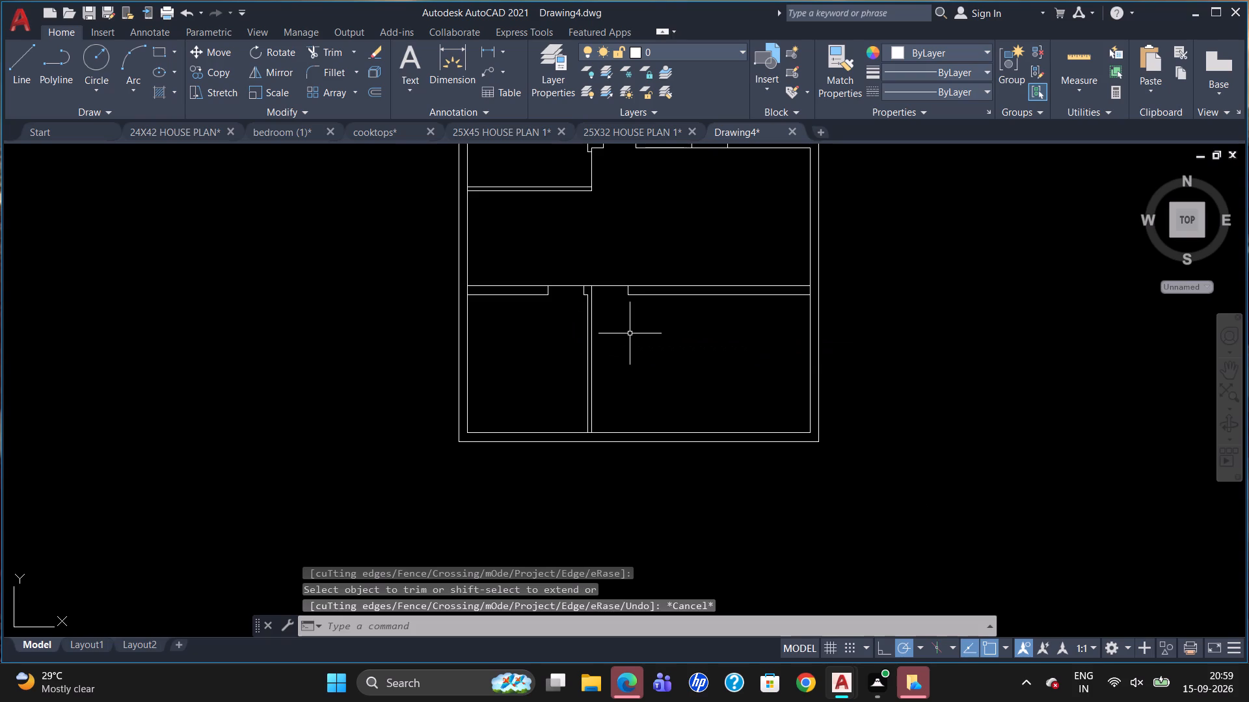
Draw a line starting 8'6" right of the partition on the 9" wall's upper line, 8' down and across to the partition.
{"action": "key", "text": "l"}
{"action": "key", "text": "Return"}
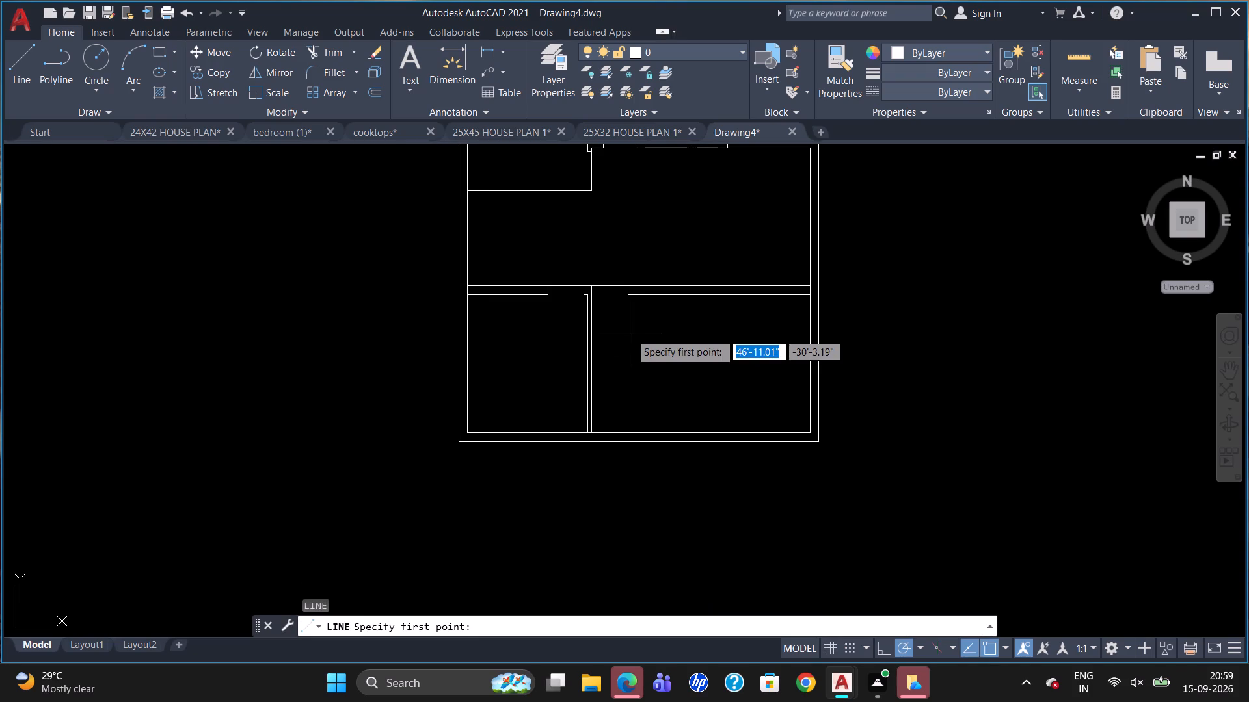
{"action": "type", "text": "tk"}
{"action": "key", "text": "Return"}
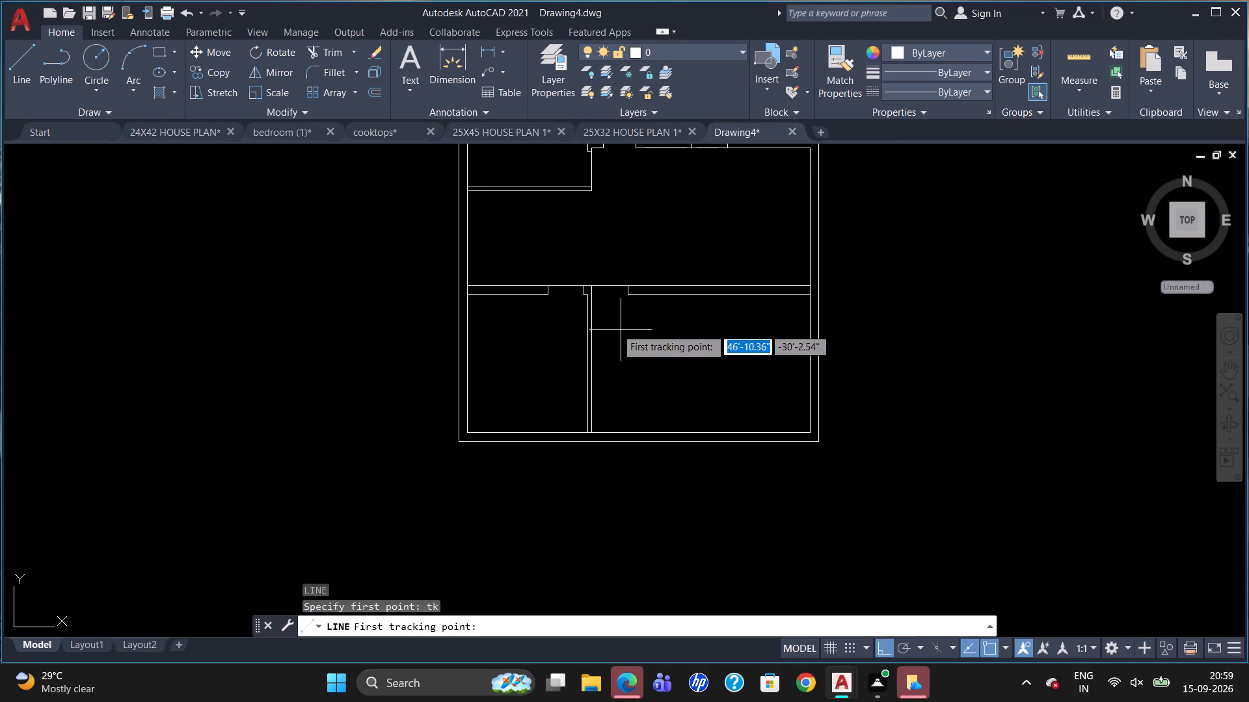
{"action": "left_click", "coordinate": [592, 285]}
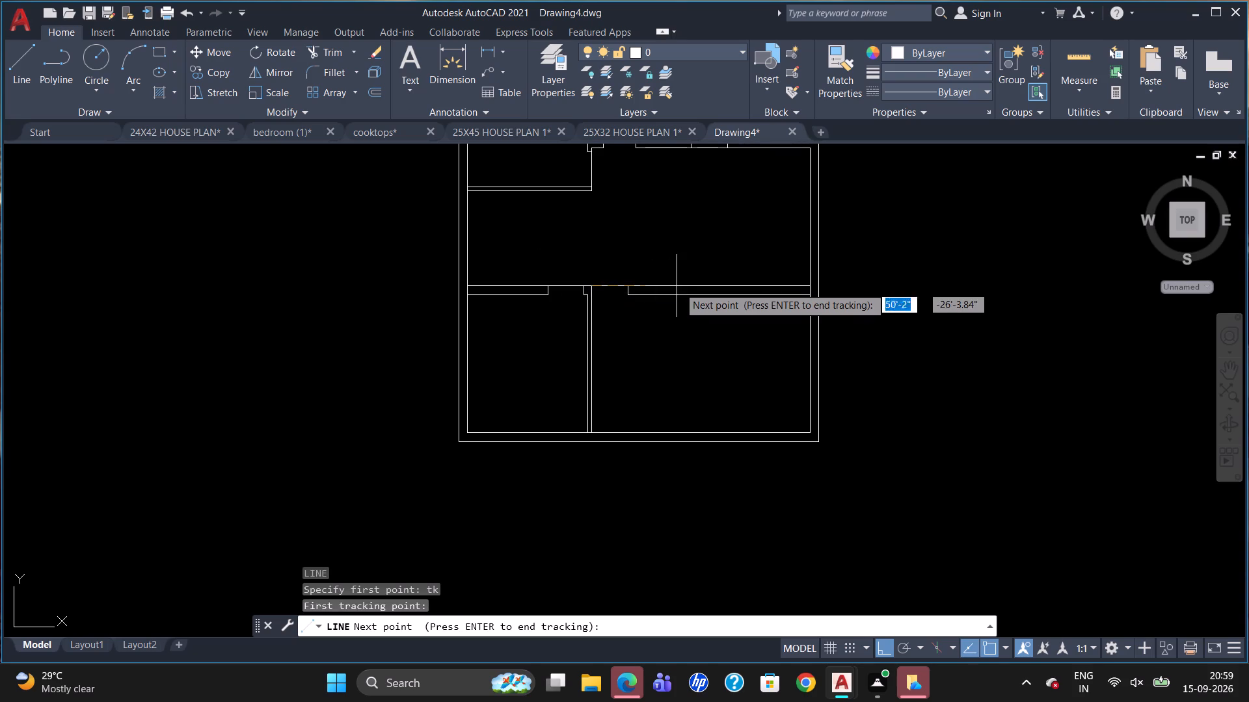
{"action": "type", "text": "8'"}
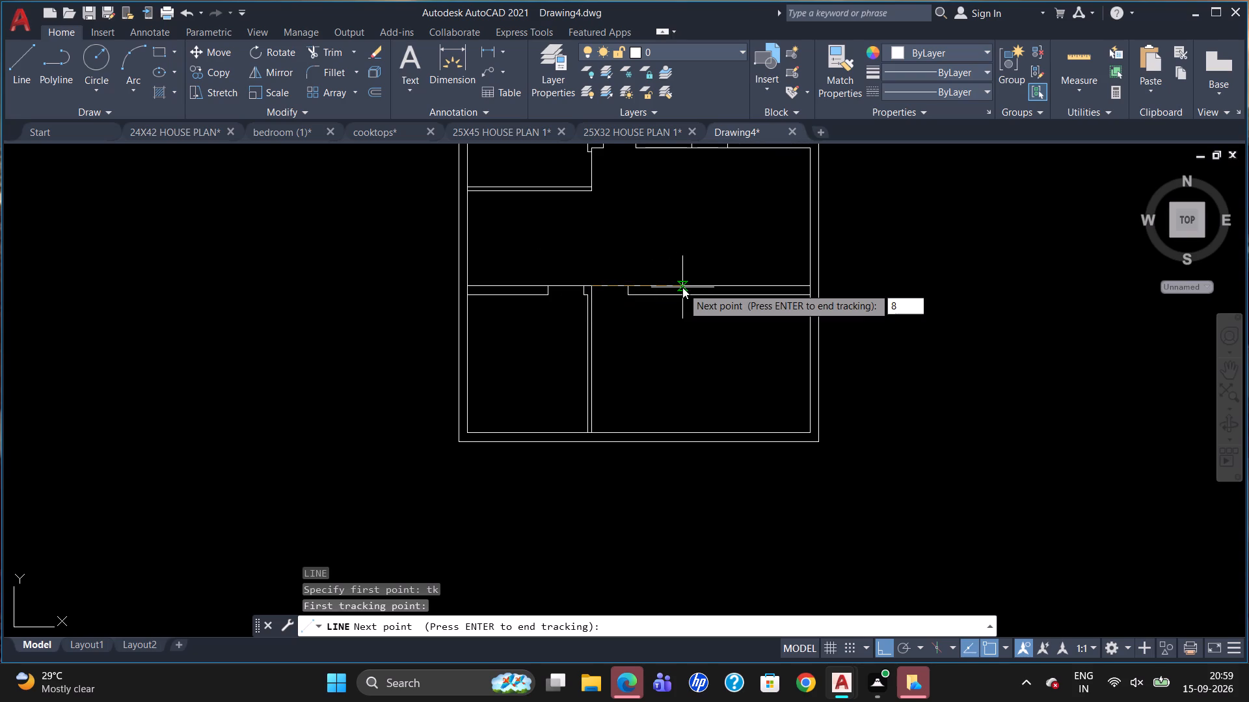
{"action": "key", "text": "6"}
{"action": "key", "text": "shift+quotedbl"}
{"action": "key", "text": "Return"}
{"action": "key", "text": "Return"}
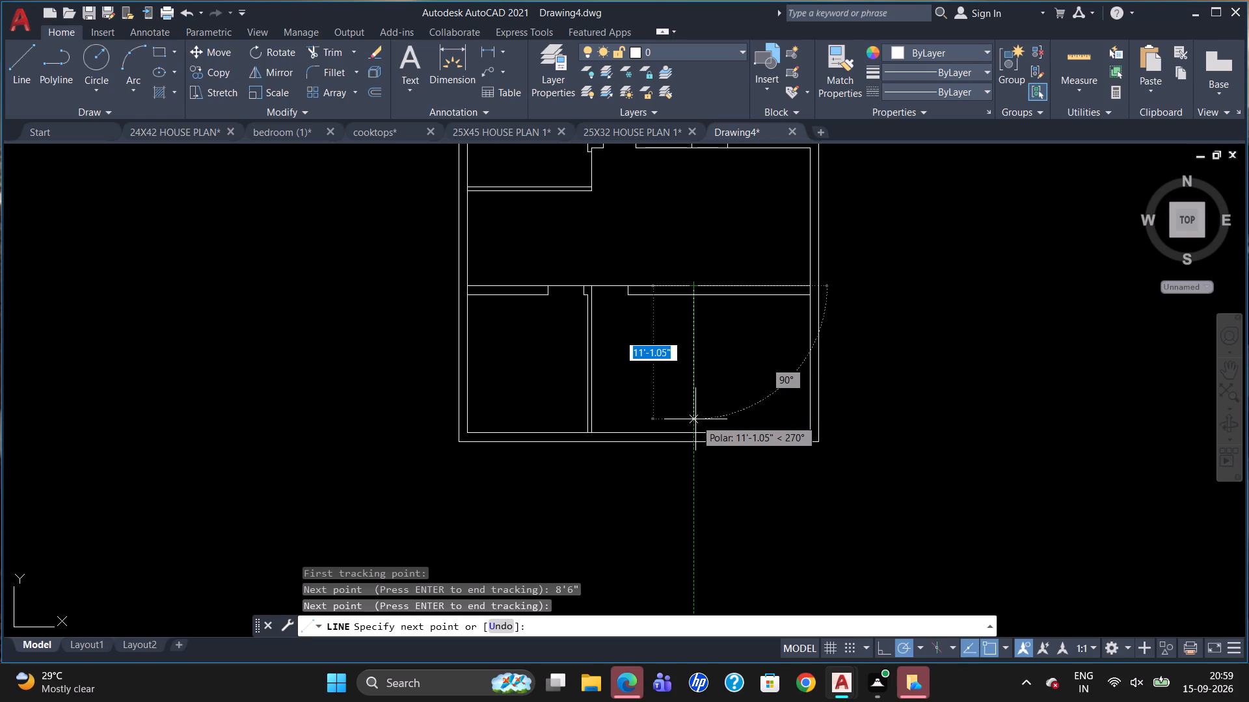
{"action": "type", "text": "8'"}
{"action": "key", "text": "Return"}
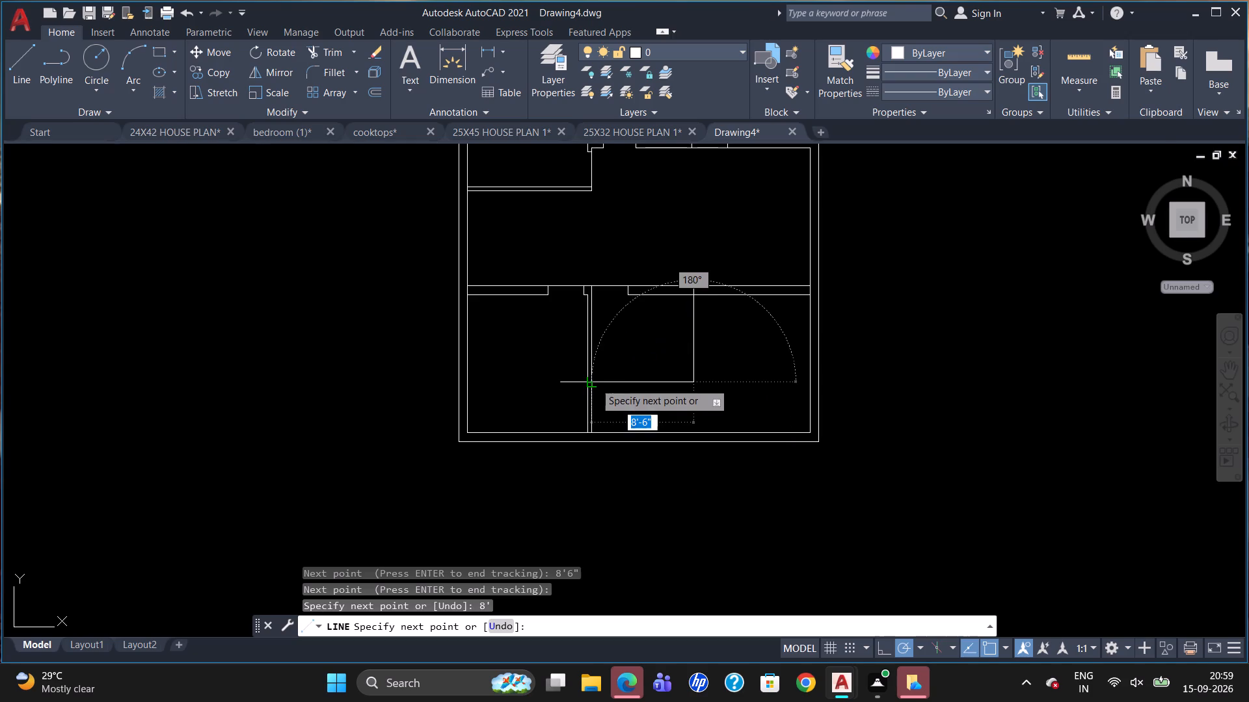
{"action": "scroll", "coordinate": [595, 382], "scroll_direction": "up", "scroll_amount": 2}
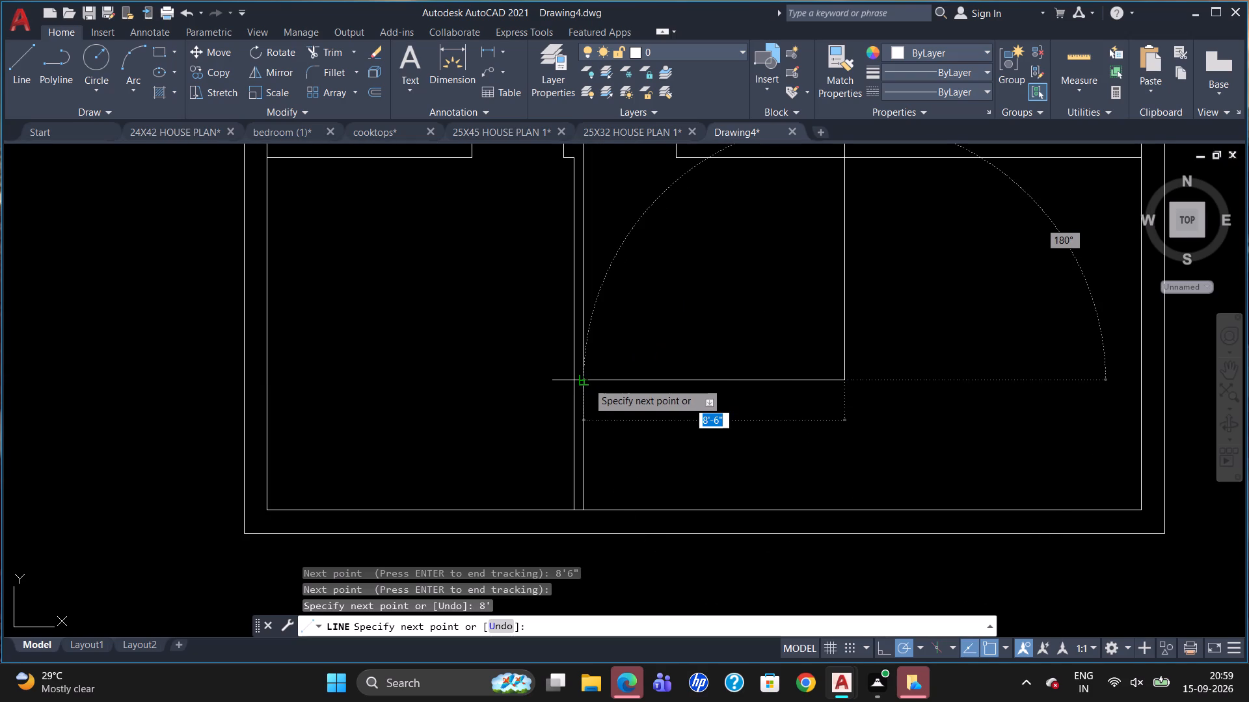
{"action": "left_click", "coordinate": [591, 385]}
{"action": "key", "text": "Escape"}
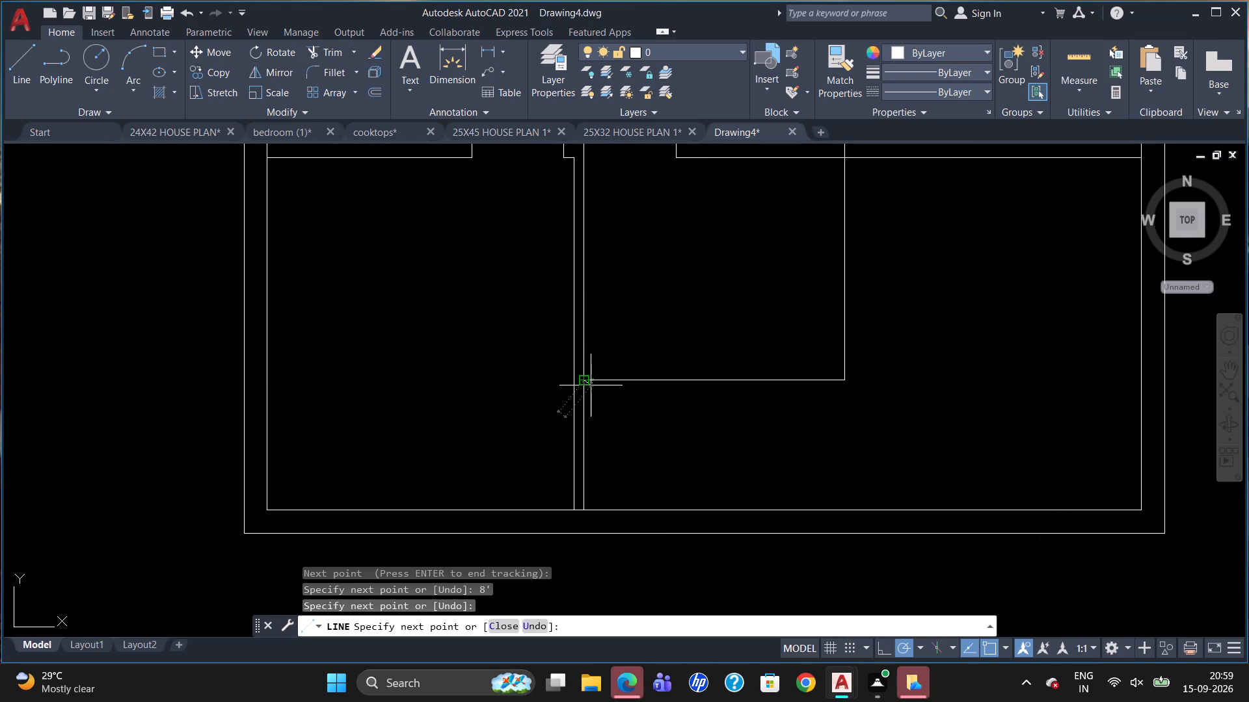
Offset the new room's vertical line 9" to the right and its horizontal line 9" downward.
{"action": "scroll", "coordinate": [652, 279], "scroll_direction": "down", "scroll_amount": 1}
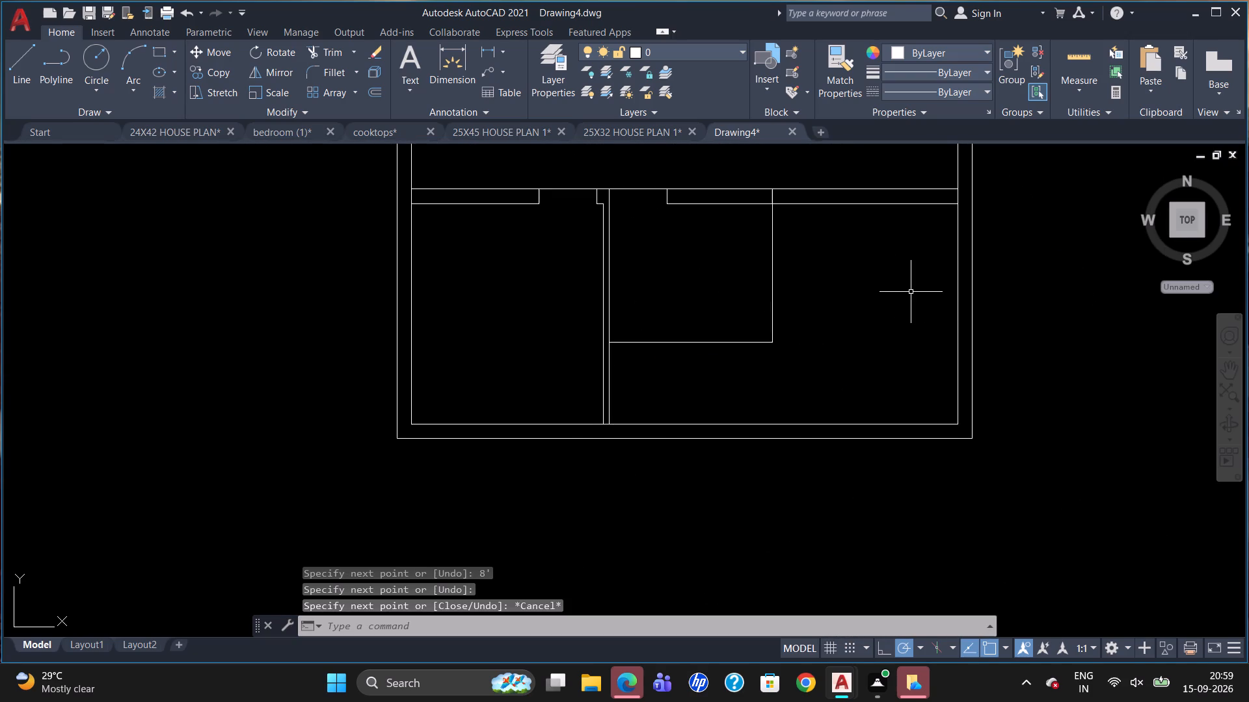
{"action": "key", "text": "o"}
{"action": "key", "text": "Return"}
{"action": "key", "text": "9"}
{"action": "key", "text": "Return"}
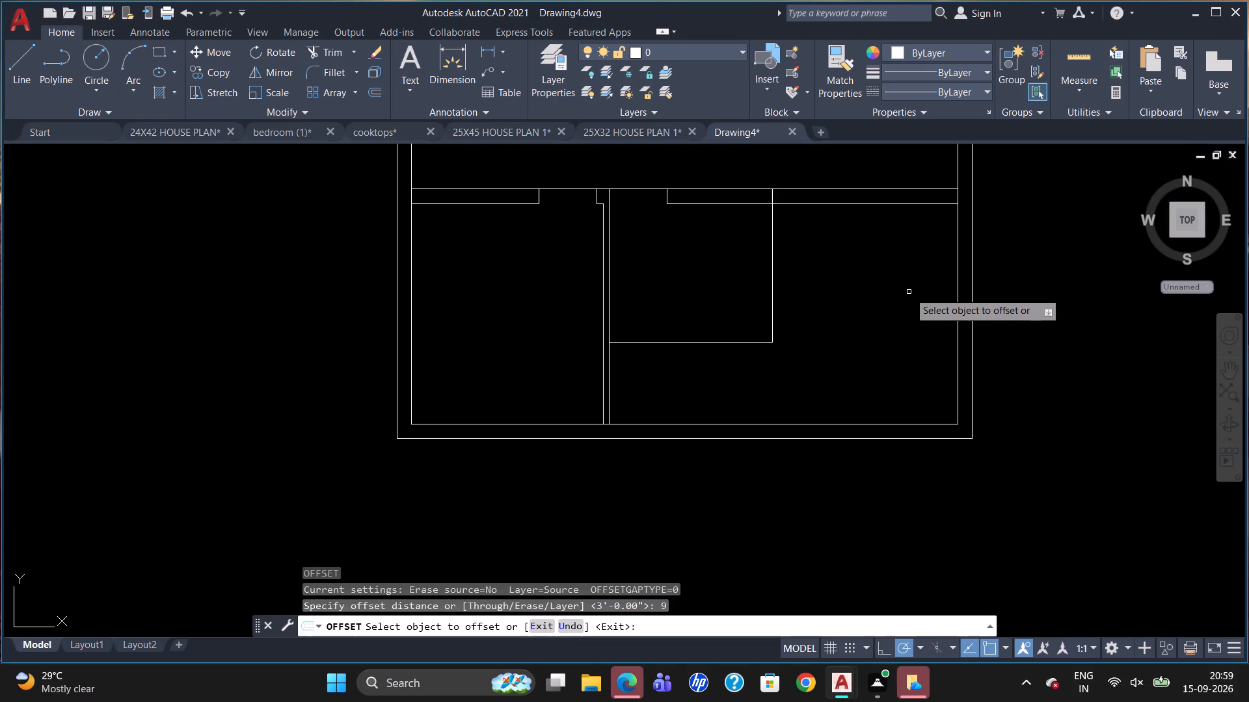
{"action": "left_click", "coordinate": [772, 253]}
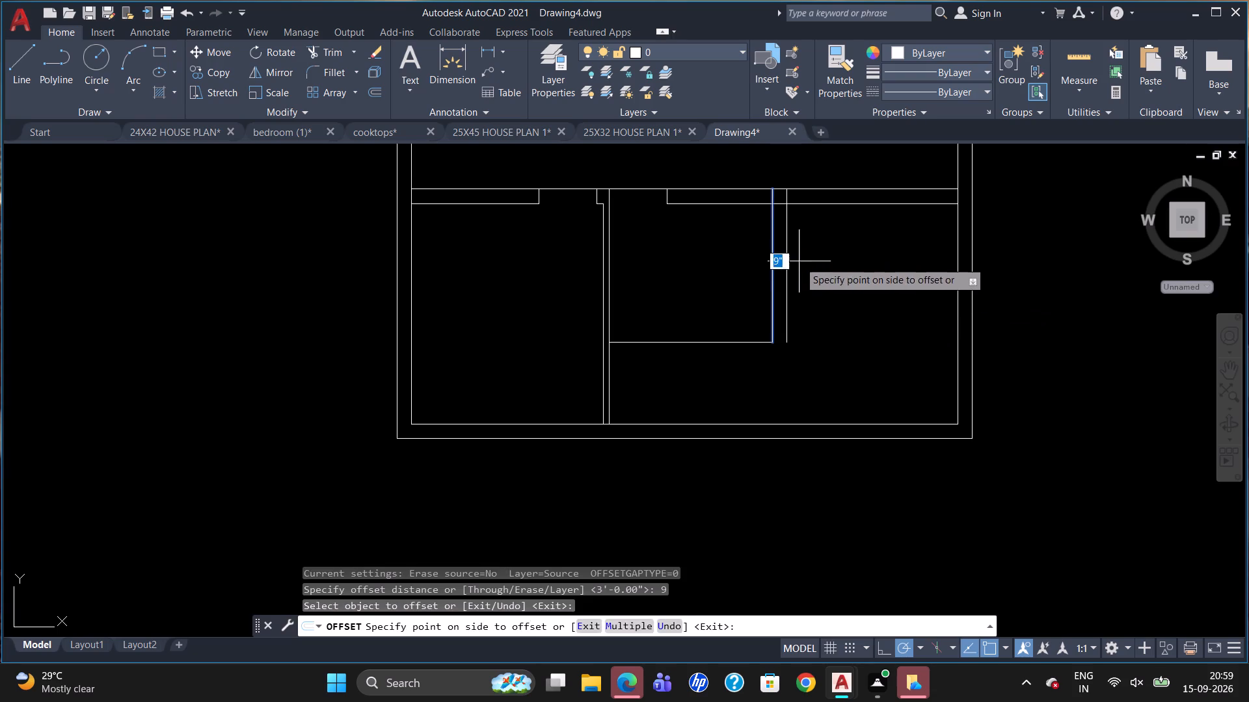
{"action": "left_click", "coordinate": [799, 261]}
{"action": "left_click", "coordinate": [731, 341]}
{"action": "left_click", "coordinate": [735, 357]}
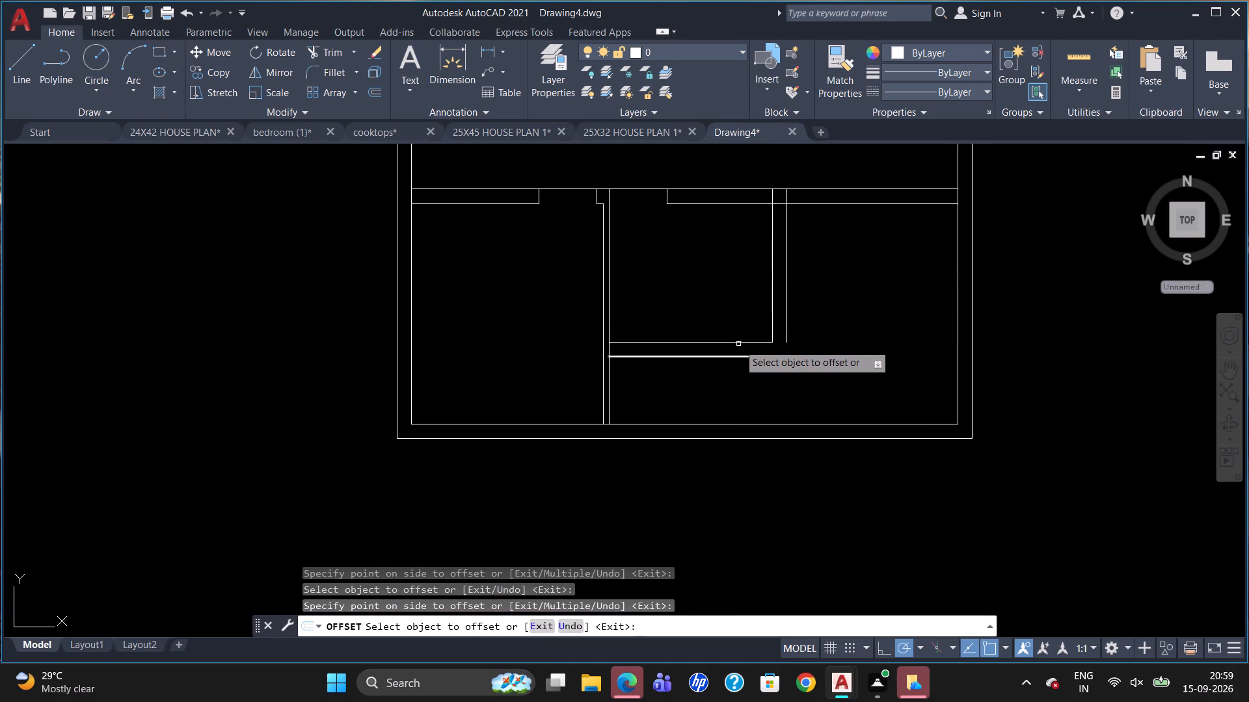
{"action": "key", "text": "Escape"}
Draw a line rightward from the lower offset line's end past the corner, and extend the right offset line down to it.
{"action": "key", "text": "l"}
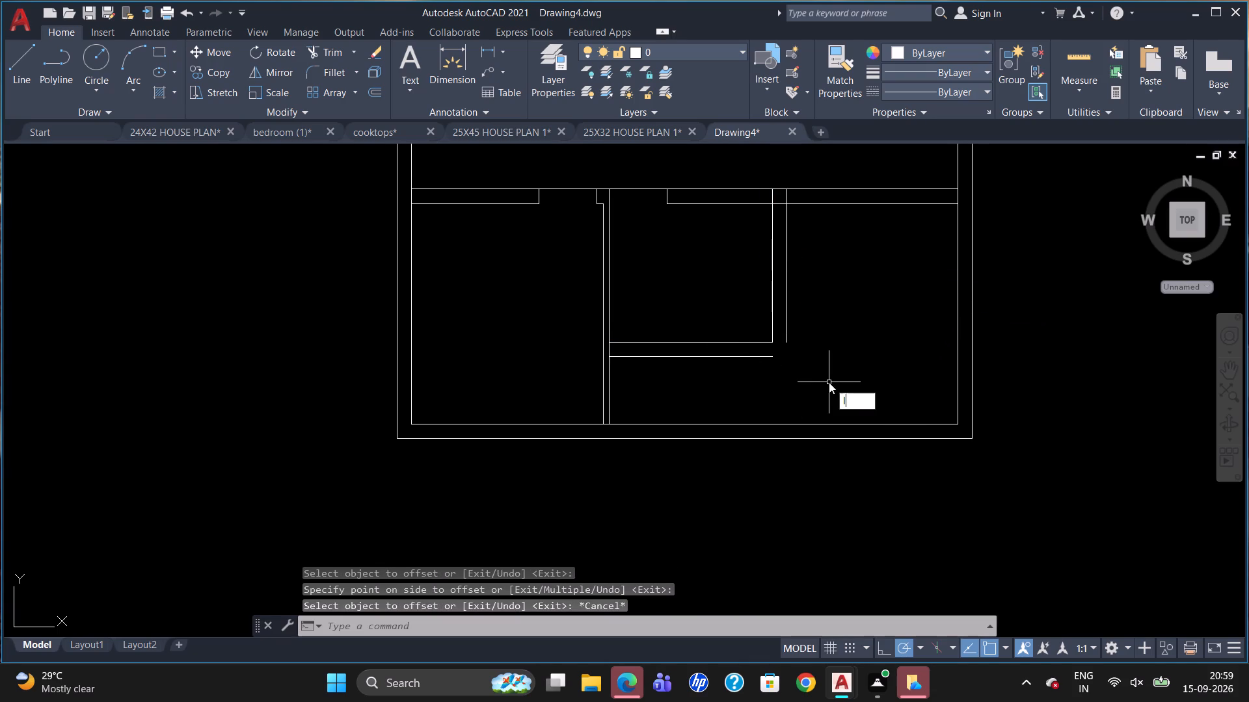
{"action": "key", "text": "Return"}
{"action": "left_click", "coordinate": [774, 360]}
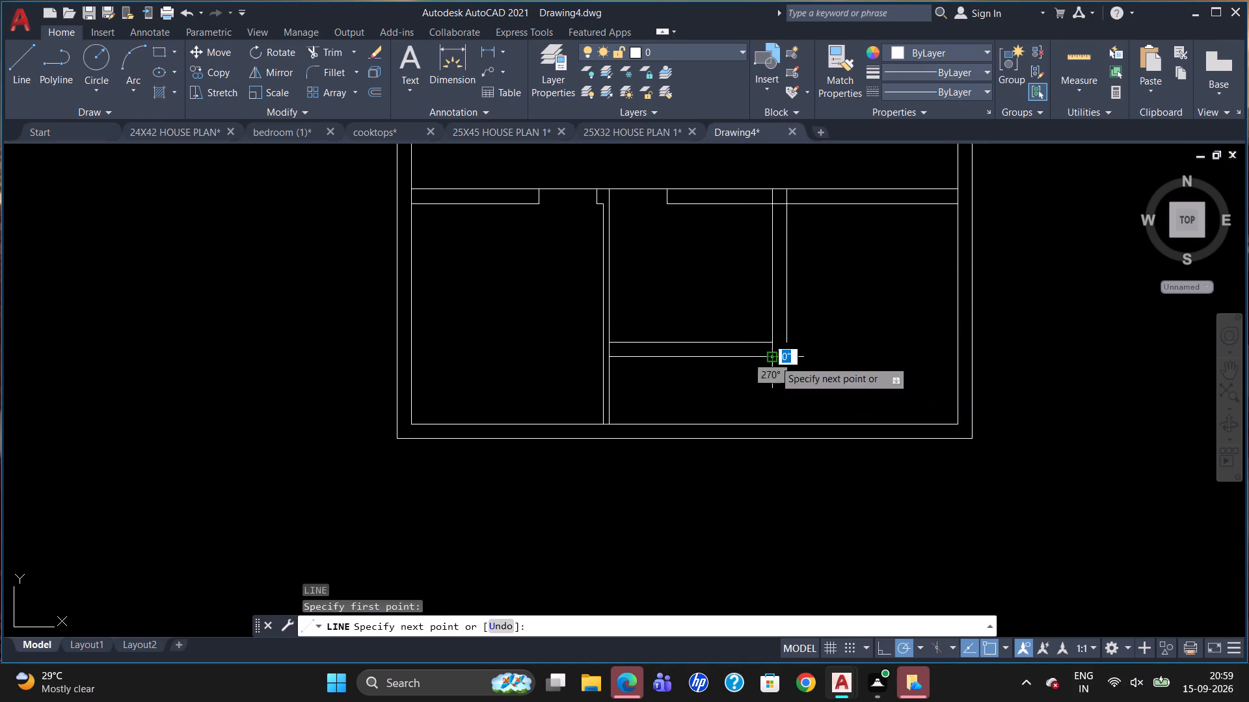
{"action": "left_click", "coordinate": [829, 356]}
{"action": "key", "text": "Escape"}
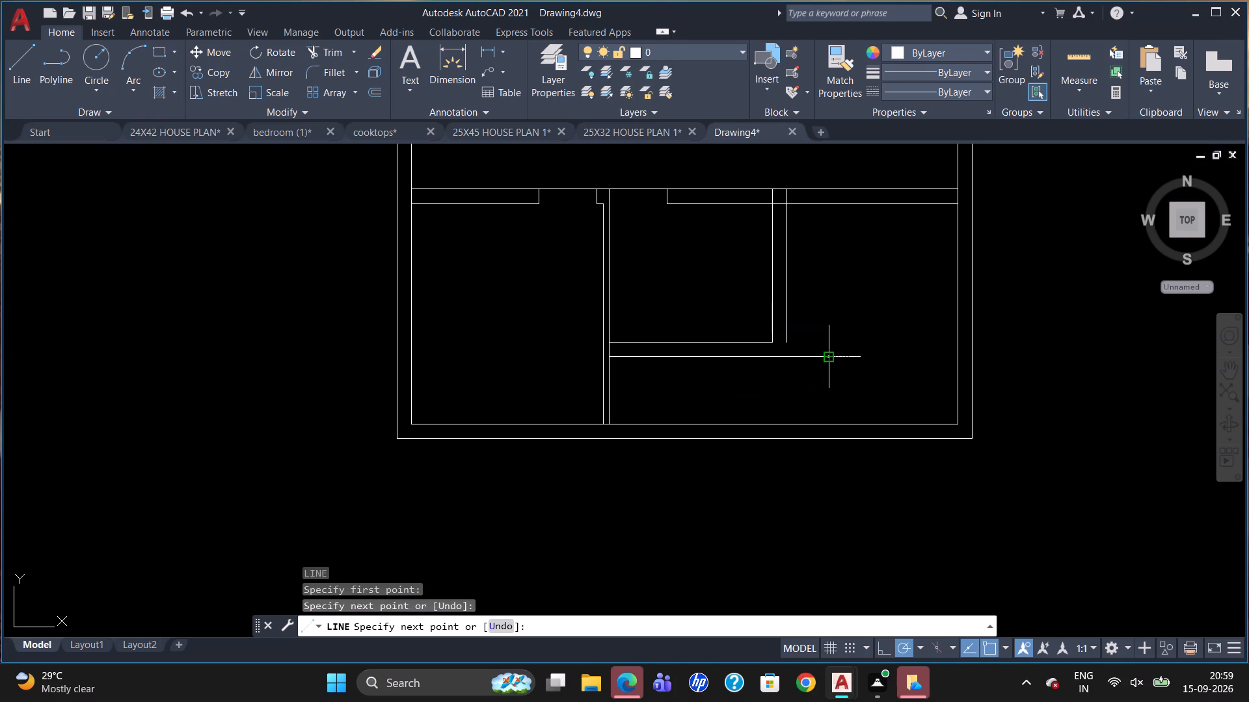
{"action": "type", "text": "ex"}
{"action": "key", "text": "Return"}
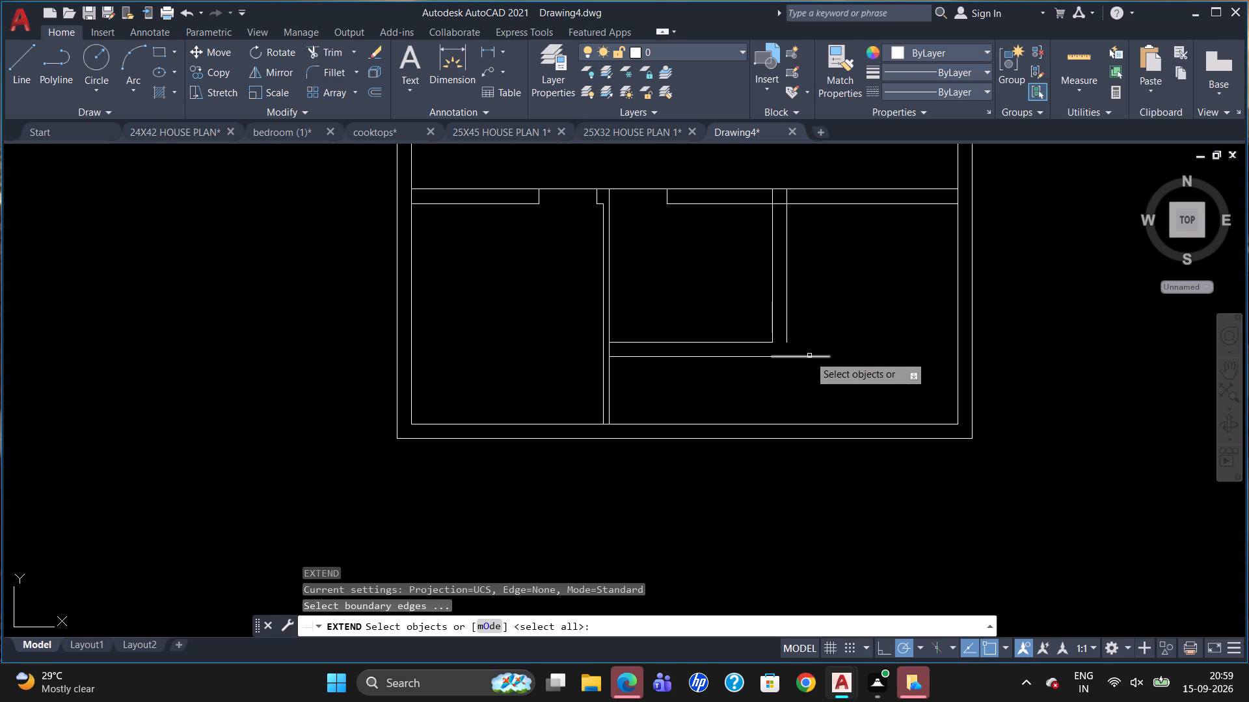
{"action": "left_click", "coordinate": [808, 355]}
{"action": "key", "text": "Return"}
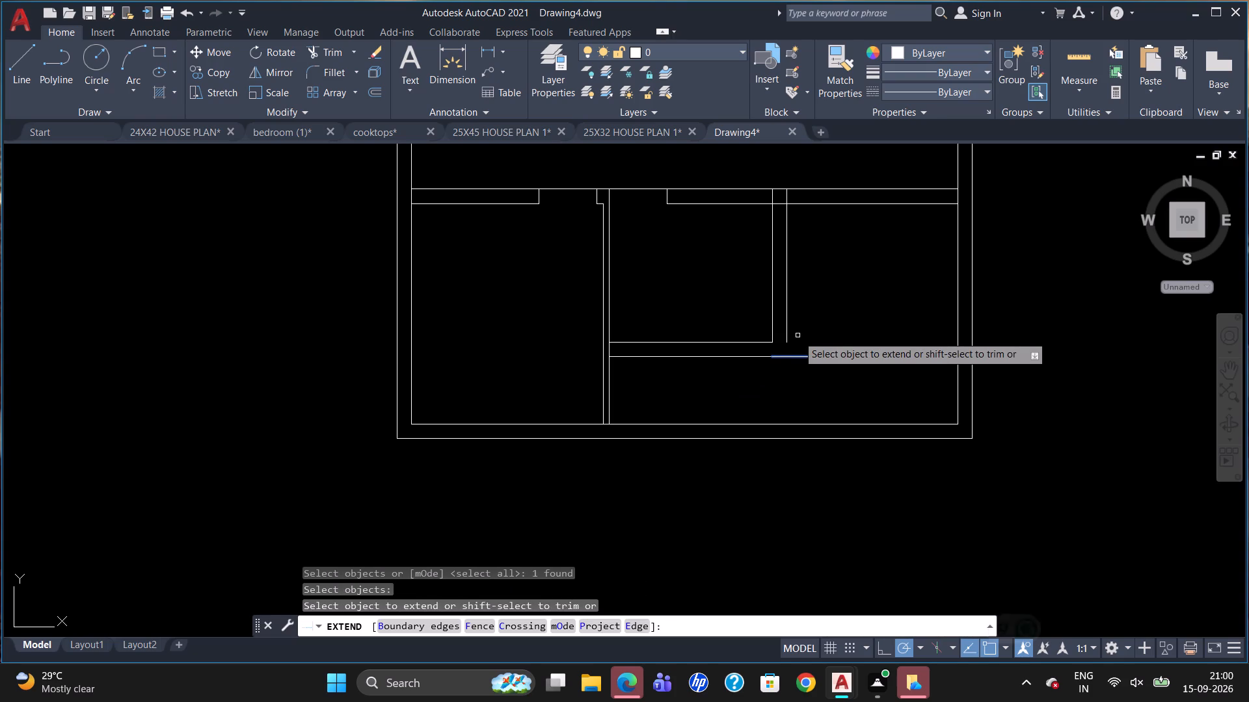
{"action": "left_click", "coordinate": [788, 326]}
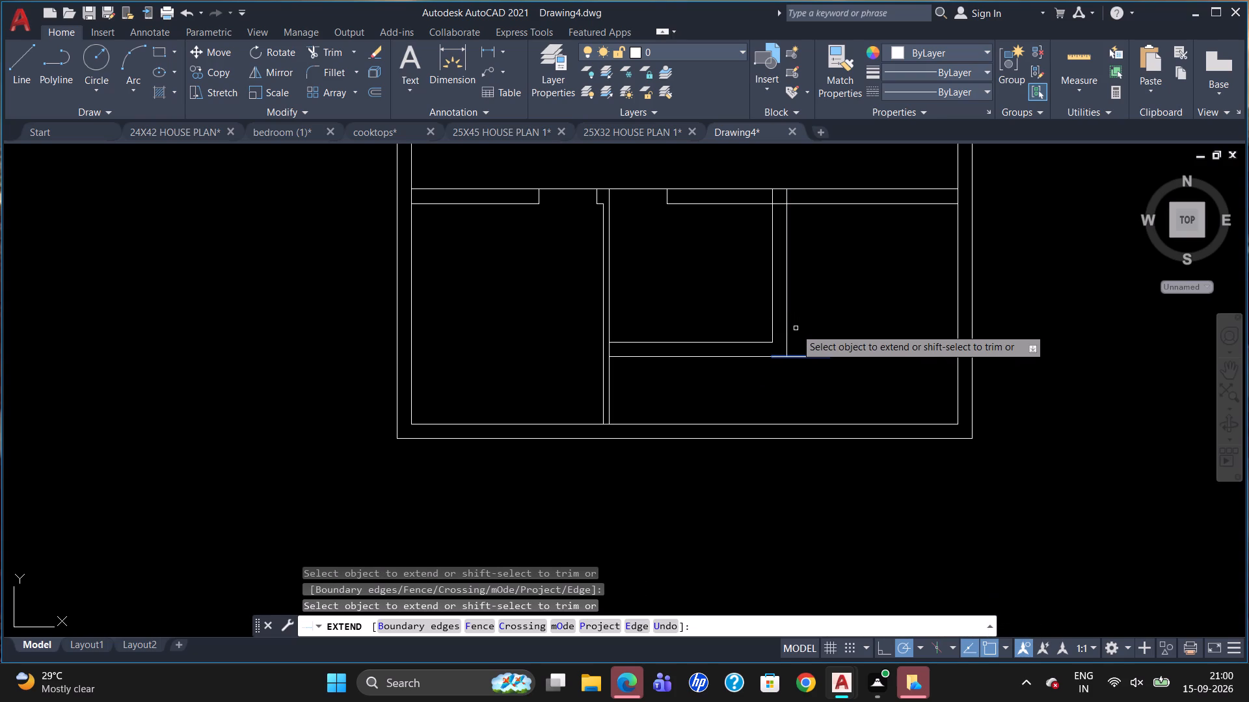
{"action": "key", "text": "Escape"}
Trim the overhang at the new room's outer corner and the crossing lines where its right wall meets the 9" cross wall.
{"action": "type", "text": "tr"}
{"action": "key", "text": "Return"}
{"action": "key", "text": "Return"}
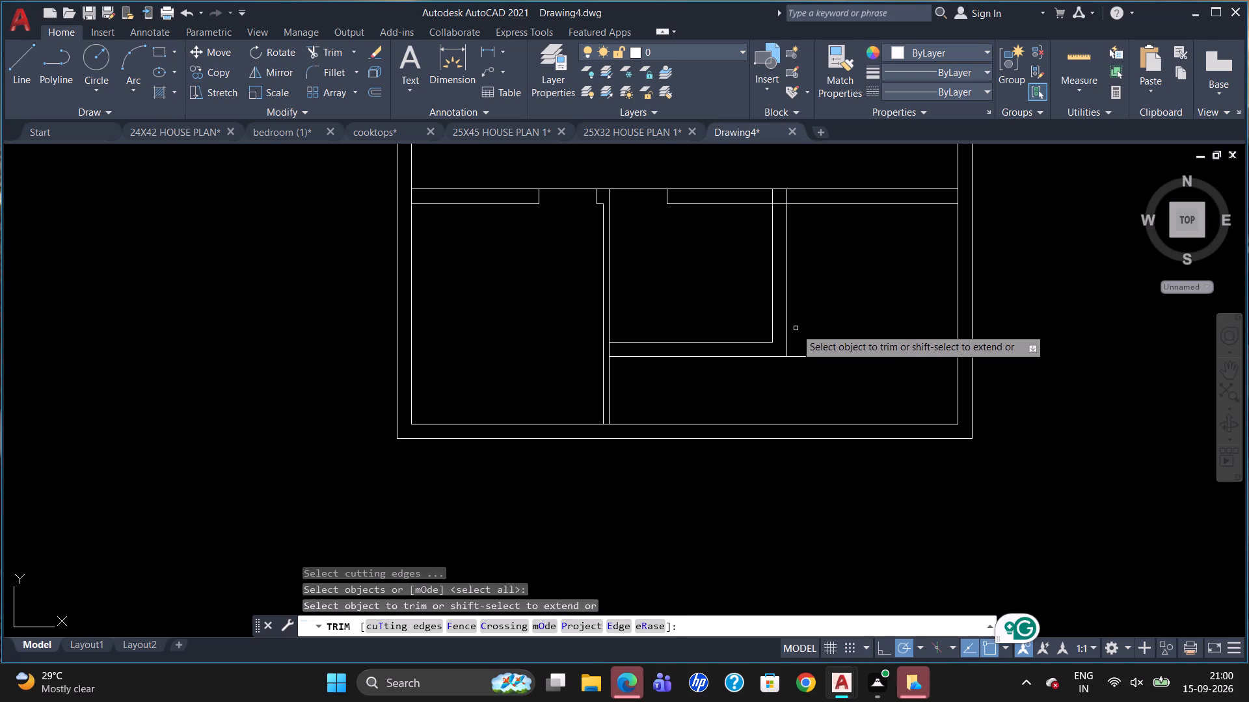
{"action": "left_click", "coordinate": [804, 357]}
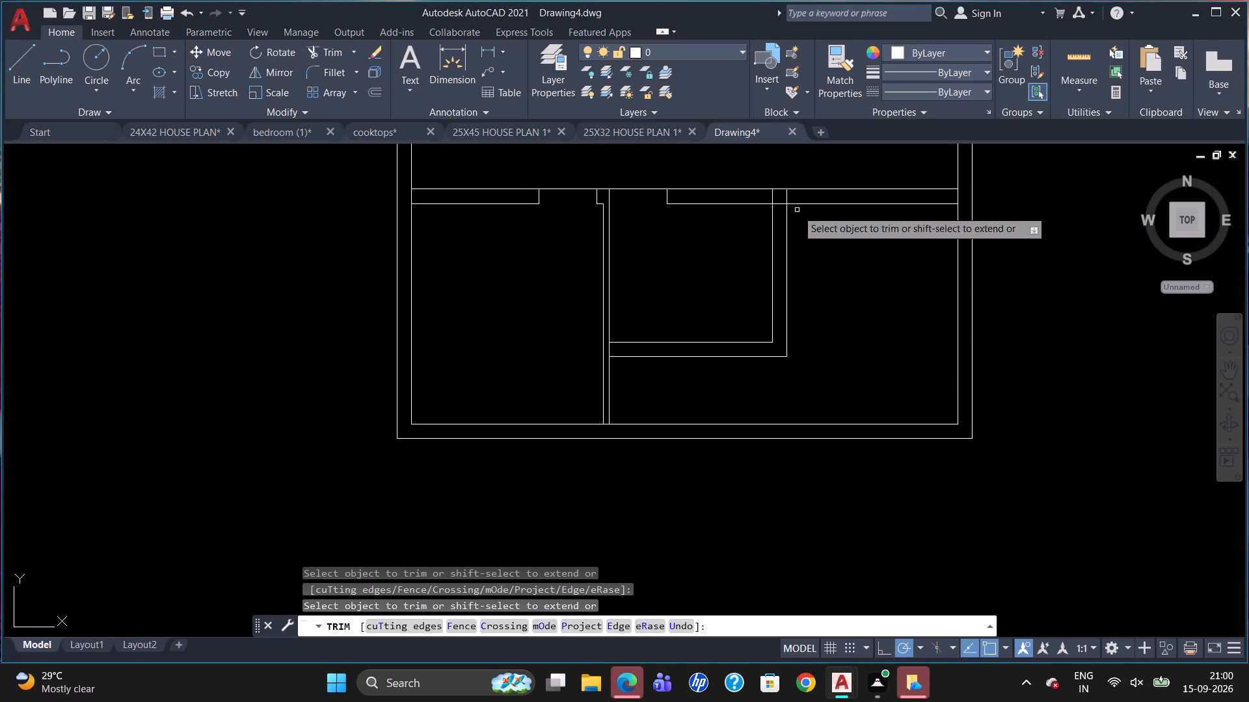
{"action": "left_click", "coordinate": [780, 203]}
{"action": "left_click", "coordinate": [770, 196]}
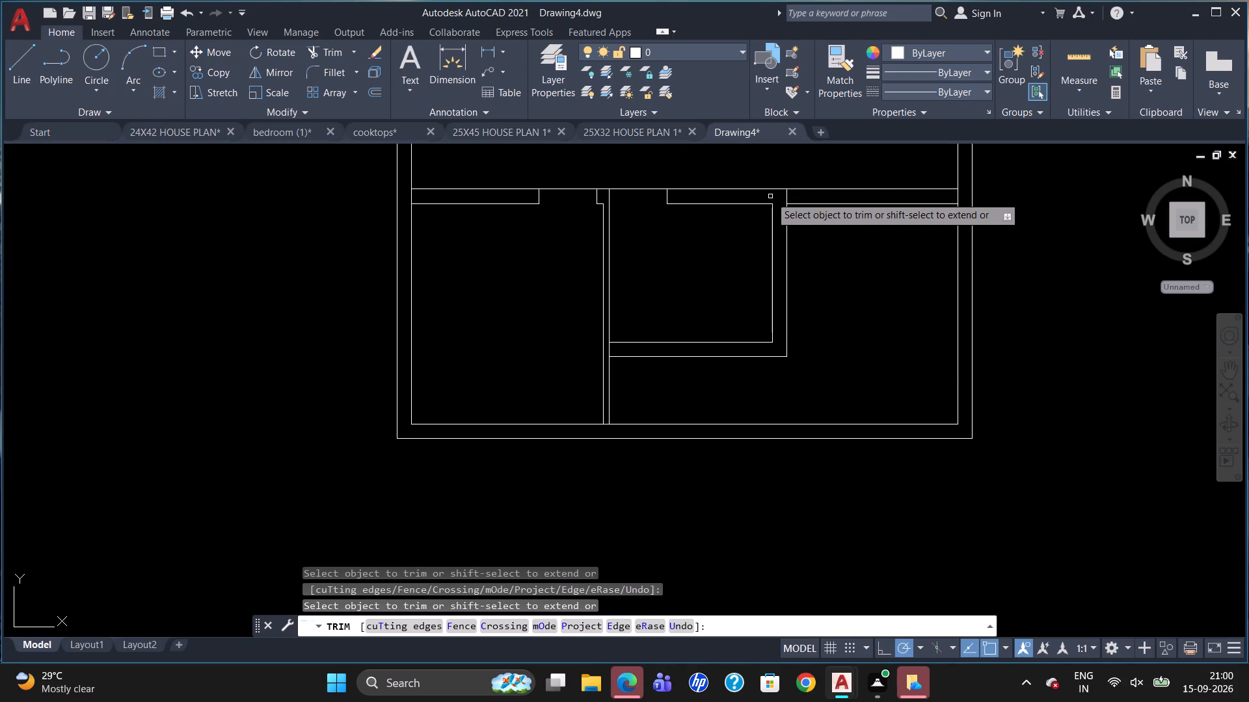
{"action": "left_click", "coordinate": [788, 196]}
{"action": "scroll", "coordinate": [829, 257], "scroll_direction": "down", "scroll_amount": 1}
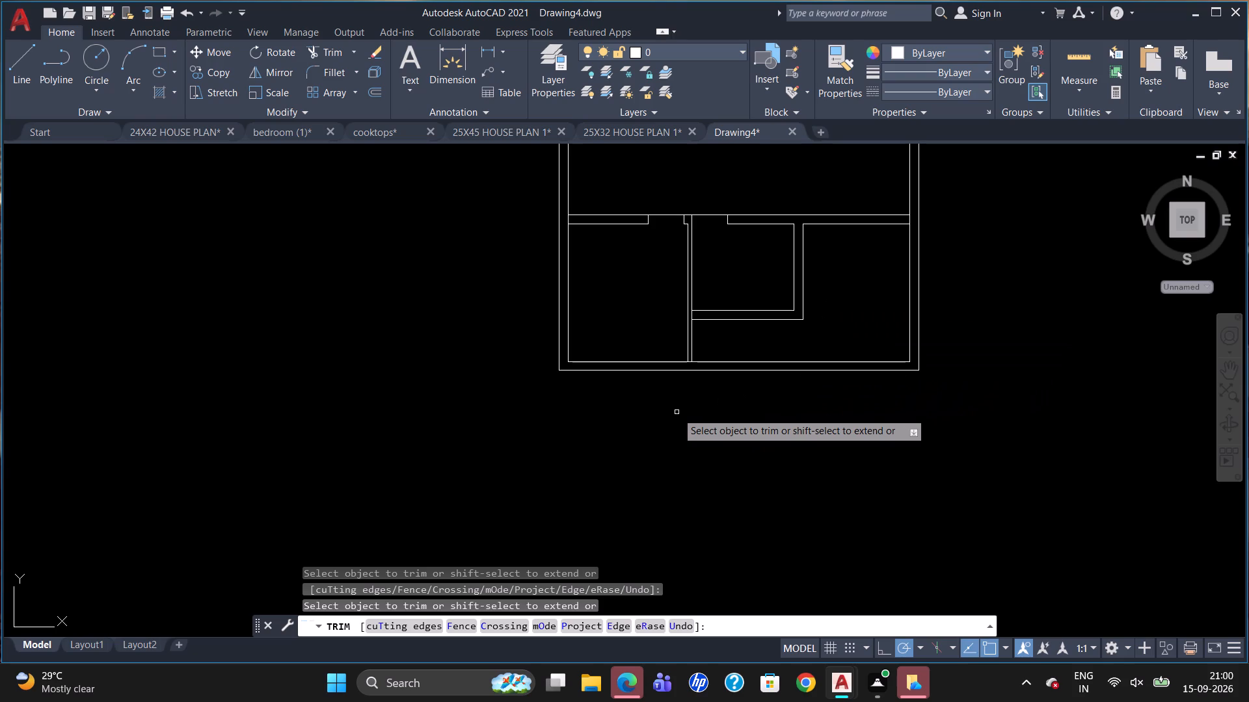
{"action": "key", "text": "Escape"}
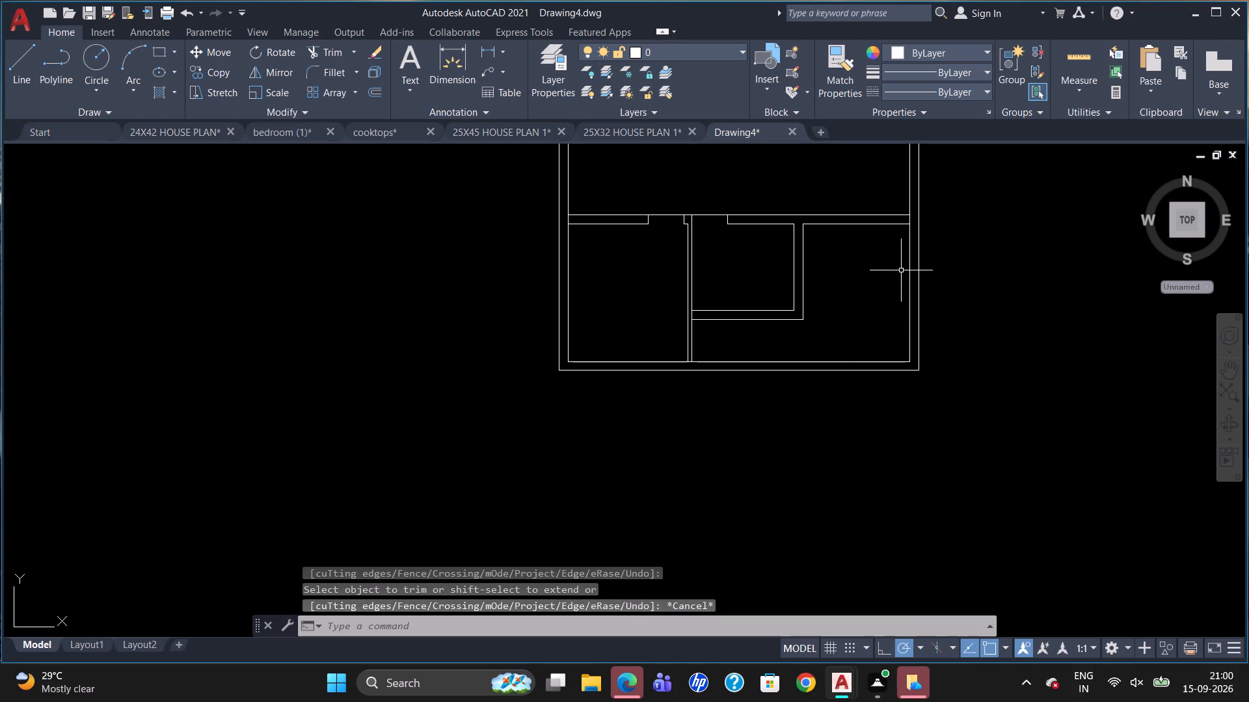
Draw a line across the 9" cross wall, starting 6" right of the inner room's right wall on the cross wall's lower line.
{"action": "scroll", "coordinate": [878, 192], "scroll_direction": "up", "scroll_amount": 2}
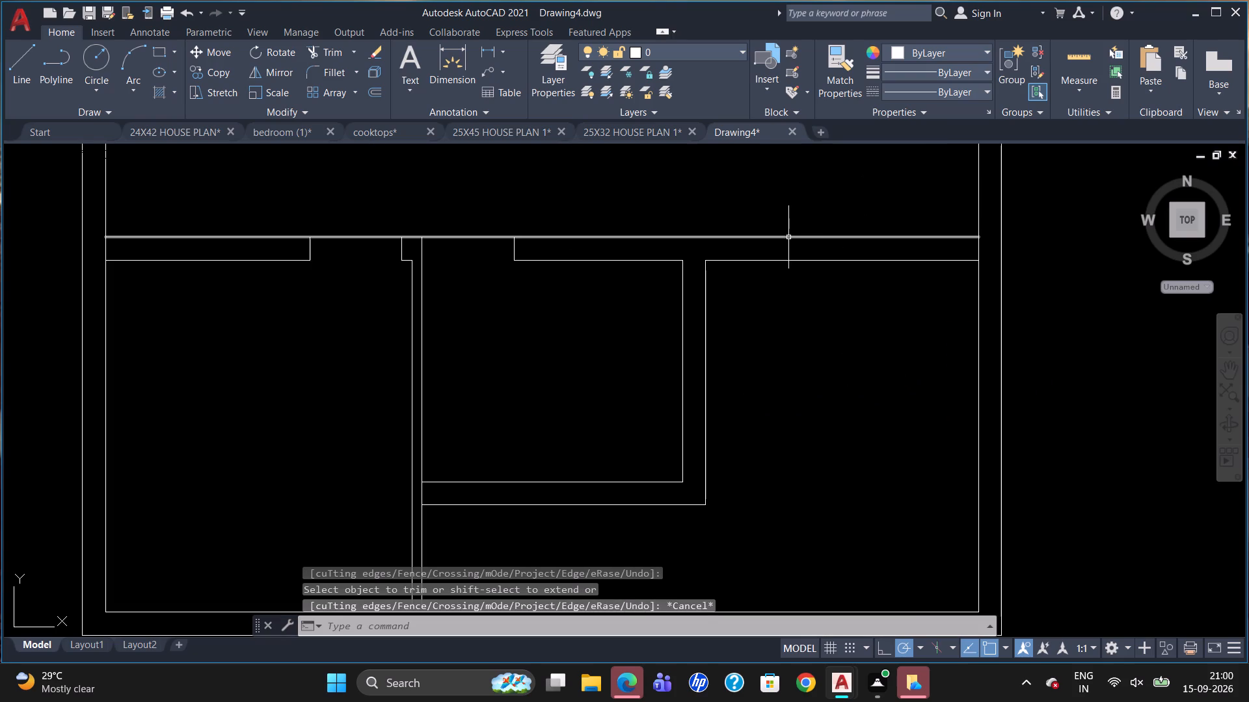
{"action": "scroll", "coordinate": [785, 246], "scroll_direction": "down", "scroll_amount": 1}
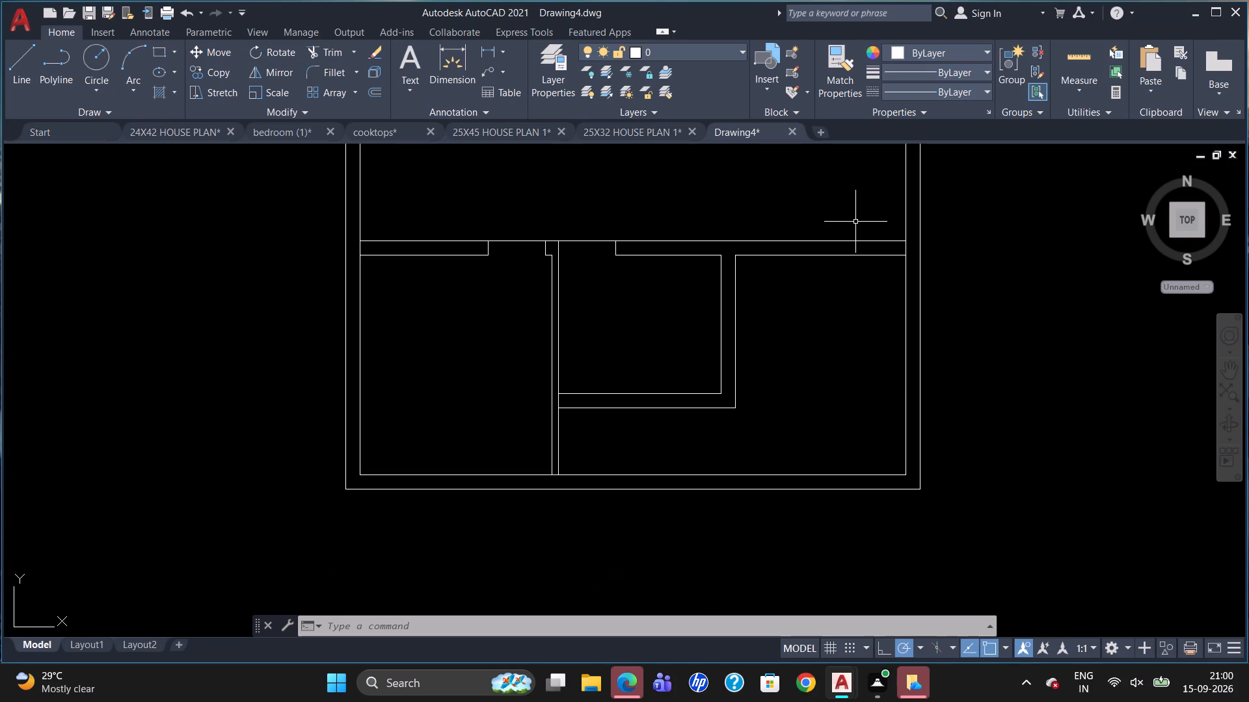
{"action": "key", "text": "l"}
{"action": "key", "text": "Return"}
{"action": "type", "text": "tk"}
{"action": "key", "text": "Return"}
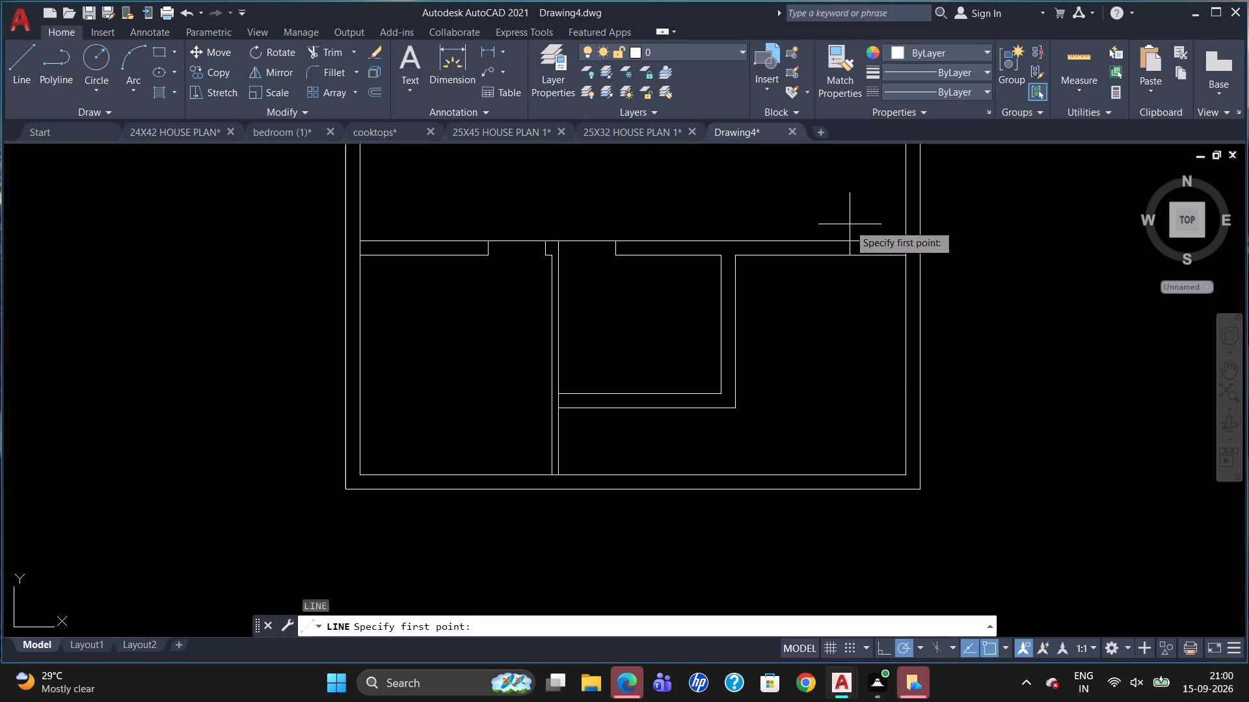
{"action": "left_click", "coordinate": [736, 259]}
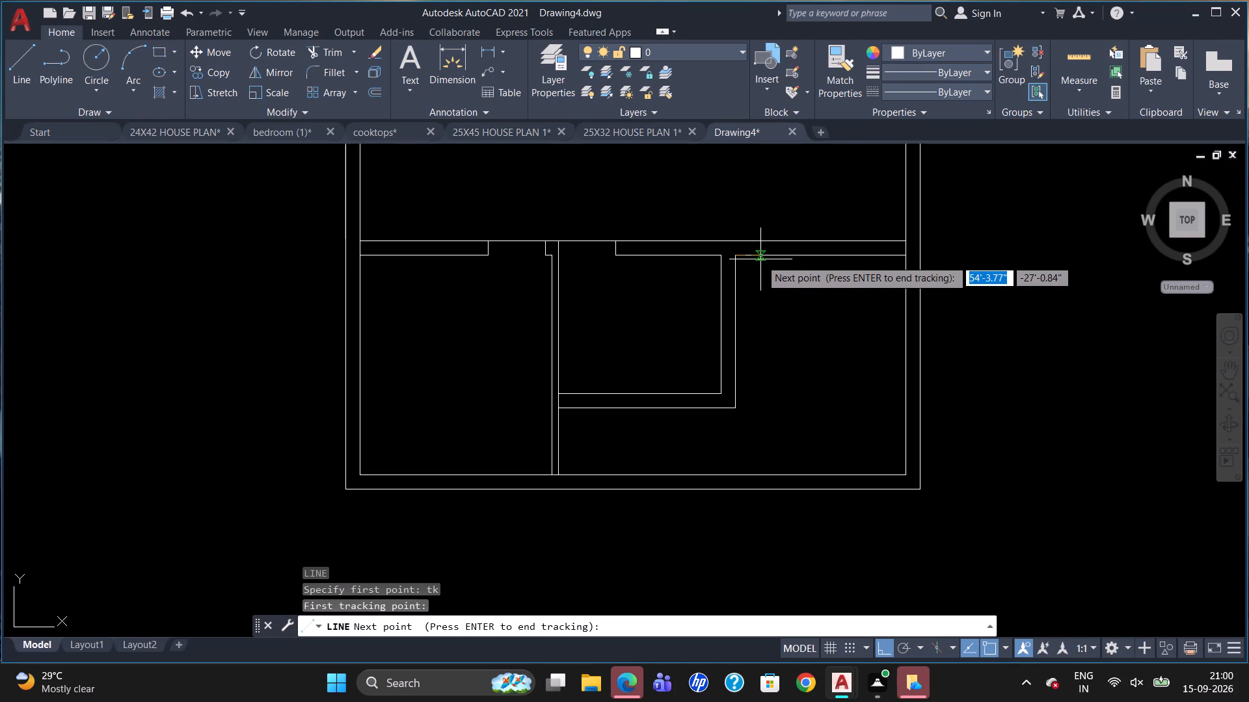
{"action": "key", "text": "6"}
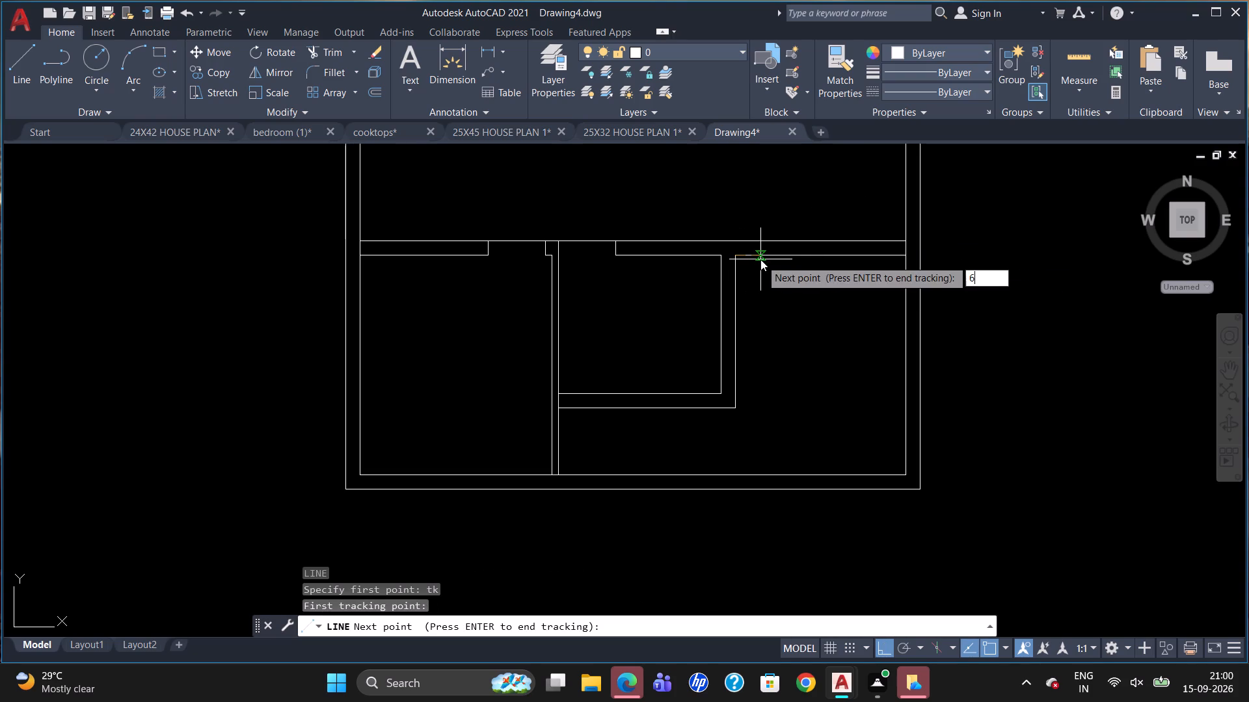
{"action": "key", "text": "Return"}
{"action": "key", "text": "Return"}
{"action": "scroll", "coordinate": [747, 237], "scroll_direction": "up", "scroll_amount": 2}
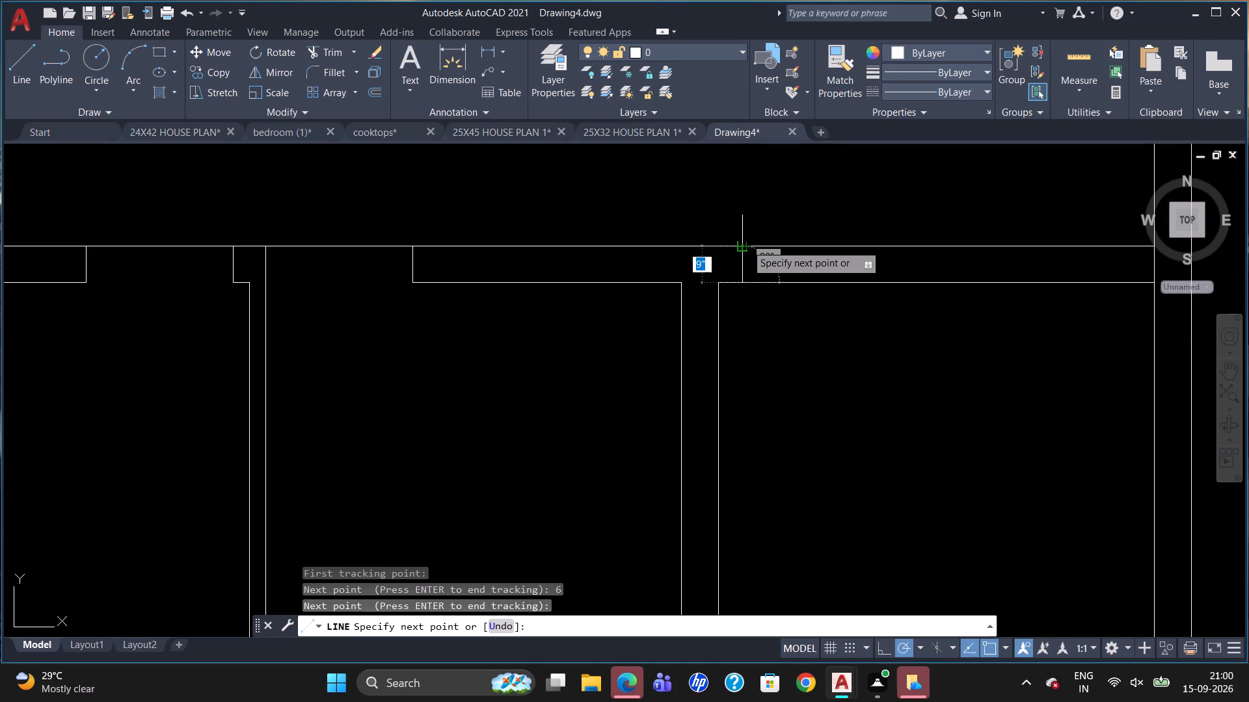
{"action": "left_click", "coordinate": [745, 248]}
{"action": "key", "text": "Escape"}
{"action": "scroll", "coordinate": [608, 275], "scroll_direction": "down", "scroll_amount": 1}
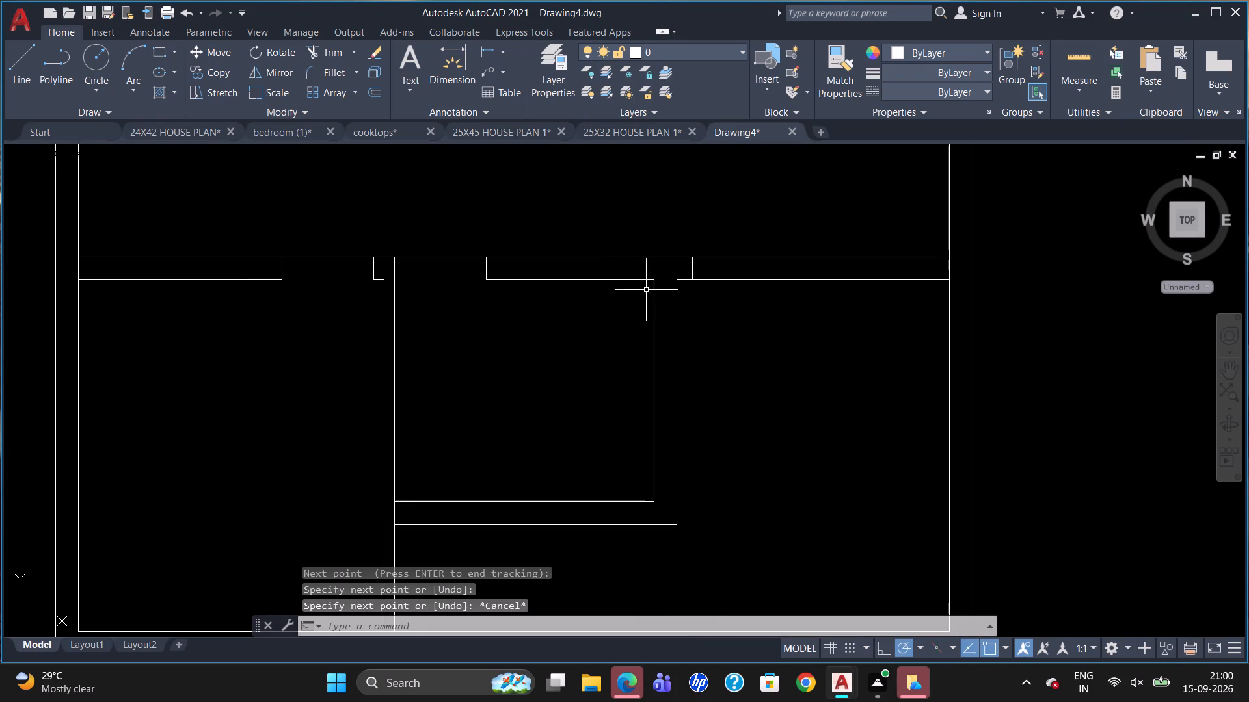
Draw a line continuing the cross wall's lower line through the right outer wall, from its inner face to its outer face.
{"action": "scroll", "coordinate": [752, 276], "scroll_direction": "up", "scroll_amount": 1}
{"action": "scroll", "coordinate": [624, 289], "scroll_direction": "down", "scroll_amount": 2}
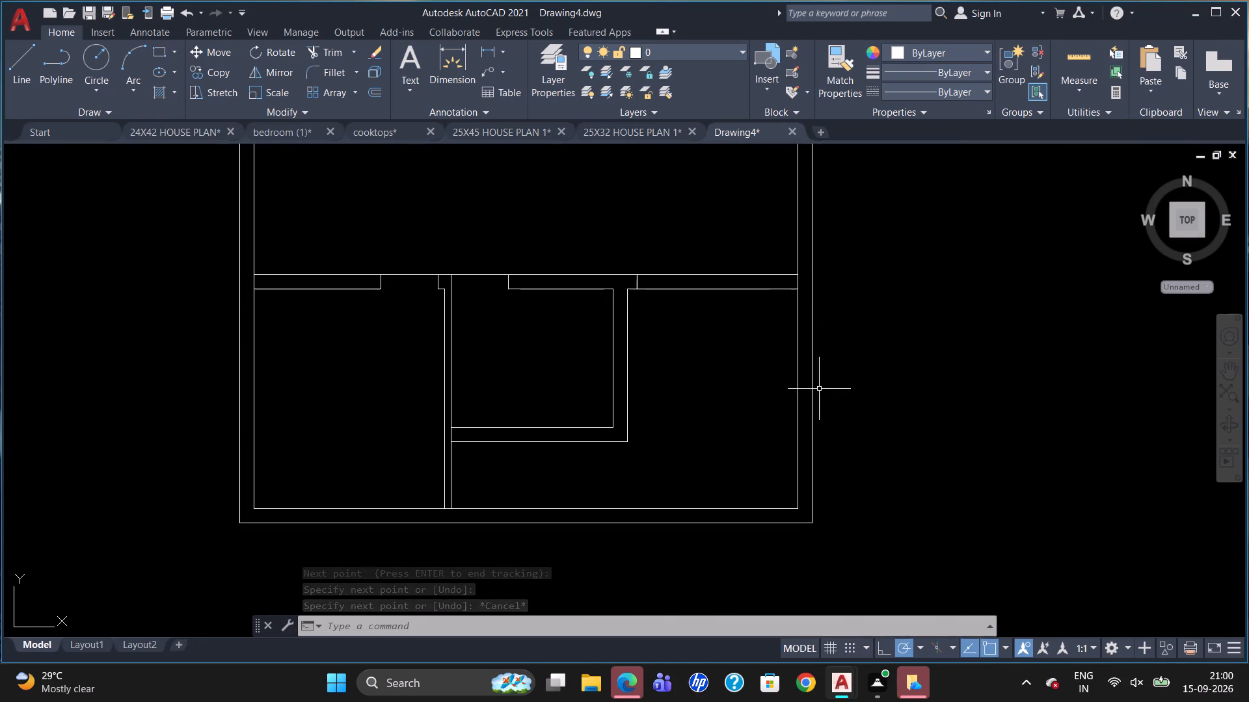
{"action": "scroll", "coordinate": [826, 348], "scroll_direction": "down", "scroll_amount": 1}
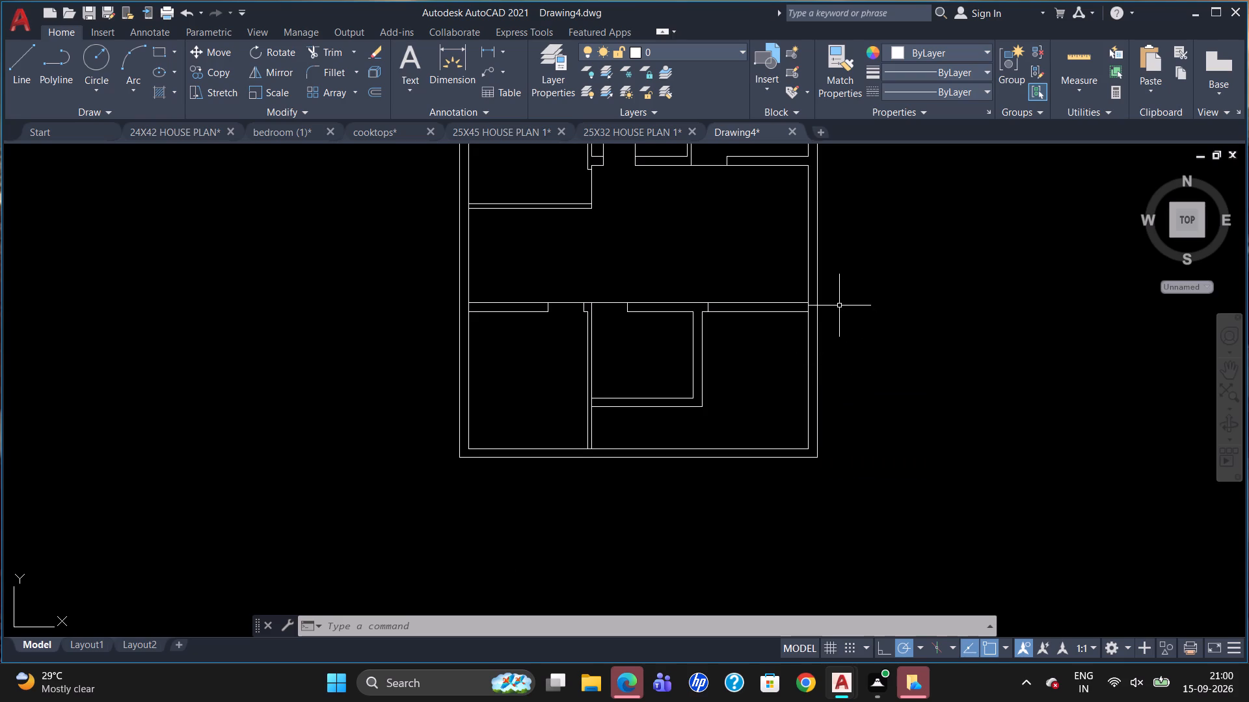
{"action": "scroll", "coordinate": [840, 304], "scroll_direction": "up", "scroll_amount": 1}
{"action": "key", "text": "l"}
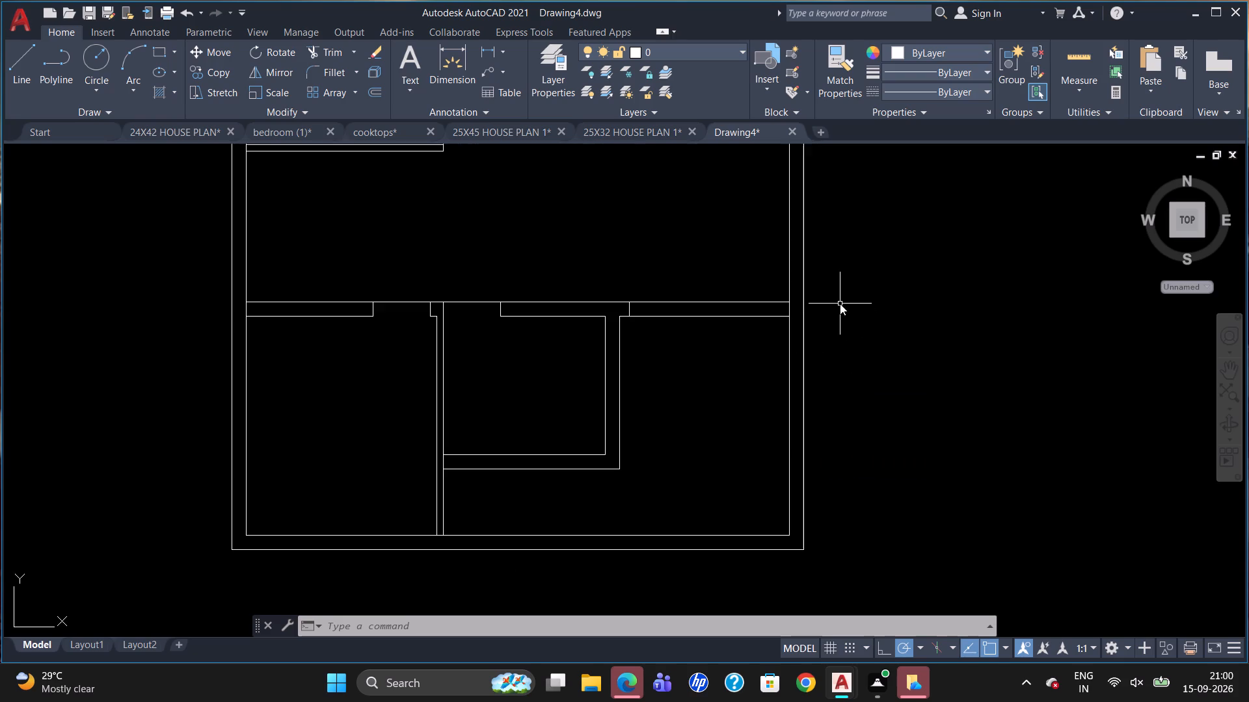
{"action": "key", "text": "Return"}
{"action": "left_click", "coordinate": [788, 317]}
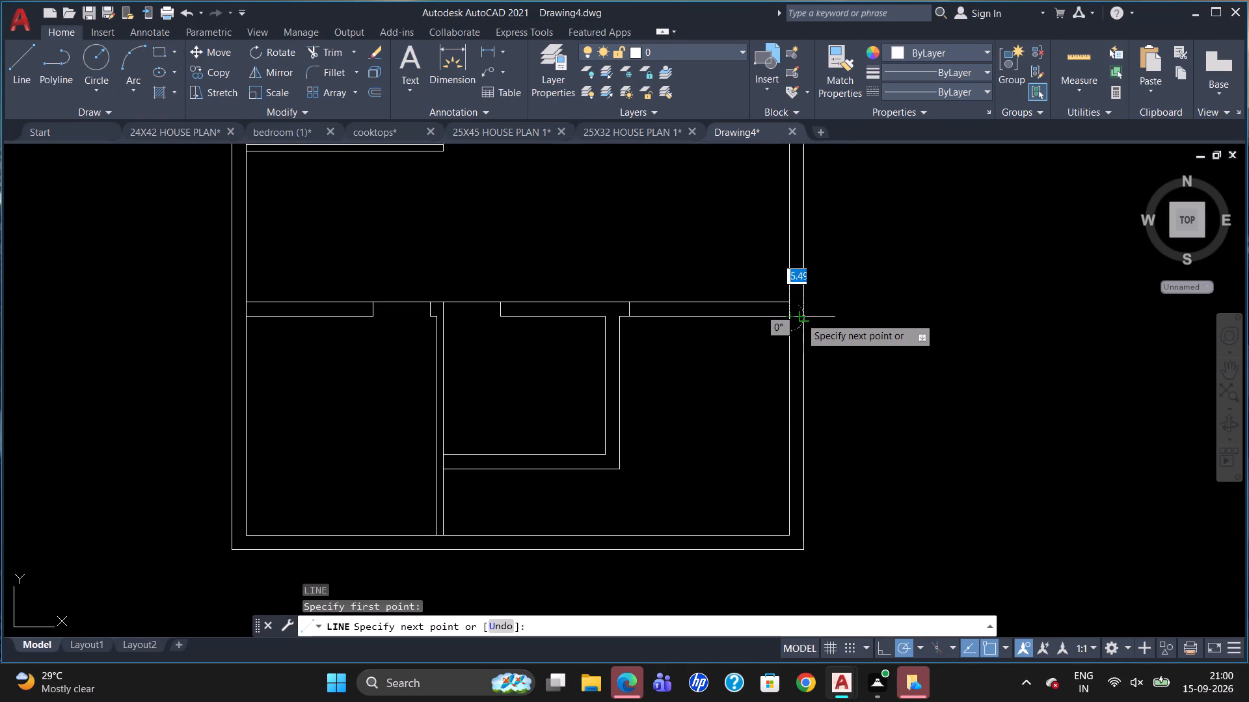
{"action": "left_click", "coordinate": [804, 316]}
{"action": "key", "text": "Escape"}
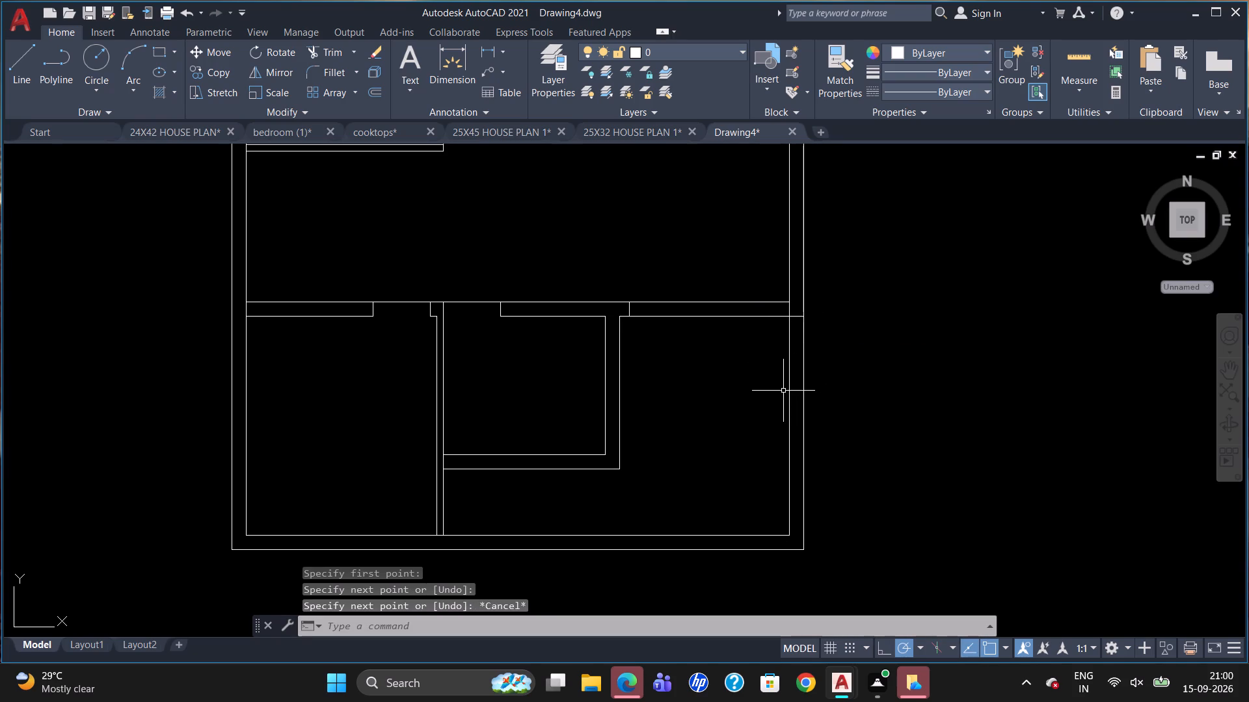
Trim away the inner line of the right outer wall below the 9" cross wall.
{"action": "key", "text": "t"}
{"action": "key", "text": "r"}
{"action": "key", "text": "Return"}
{"action": "key", "text": "Return"}
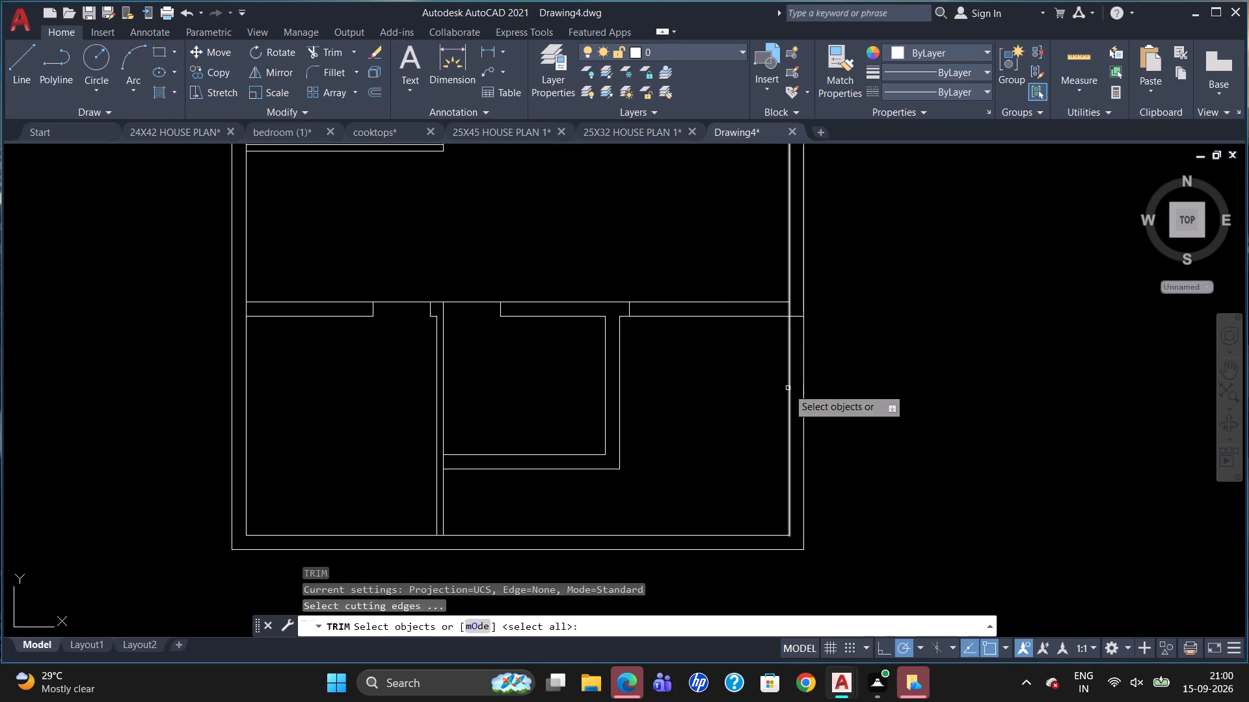
{"action": "left_click", "coordinate": [788, 387]}
{"action": "key", "text": "Escape"}
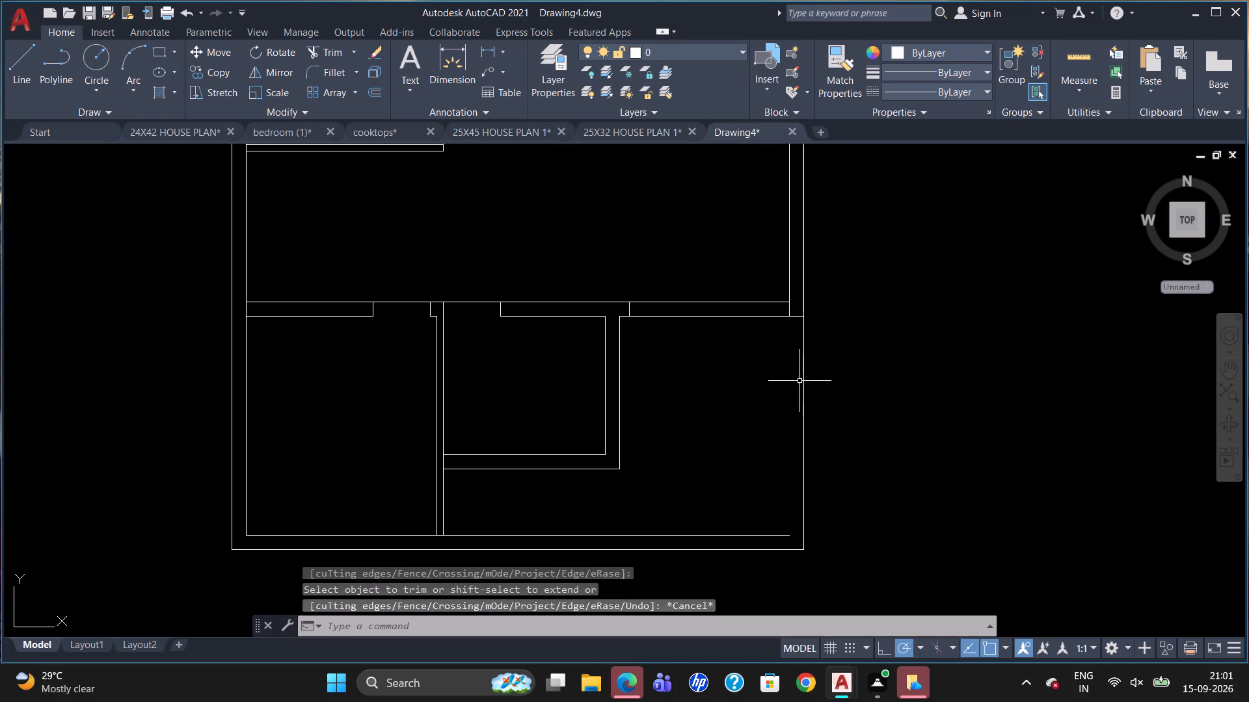
Break the right outer wall's outer line at the point where the cross wall's extended lower line meets it.
{"action": "key", "text": "b"}
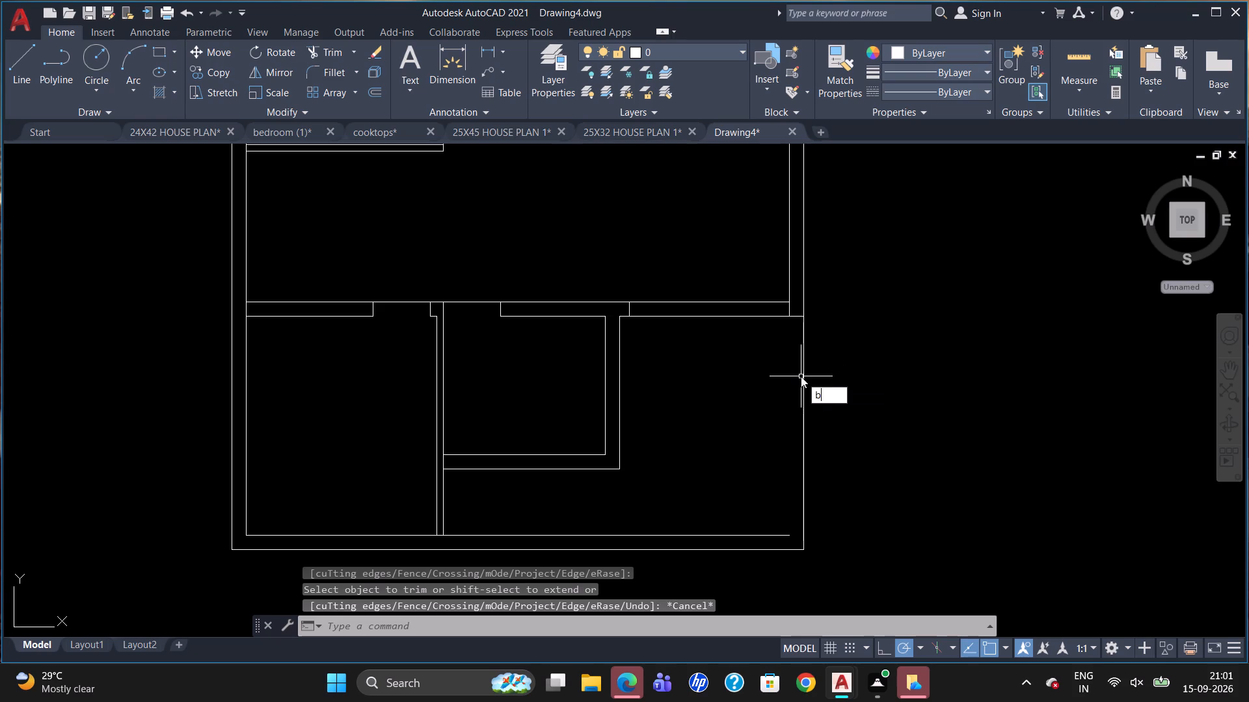
{"action": "key", "text": "r"}
{"action": "left_click", "coordinate": [822, 426]}
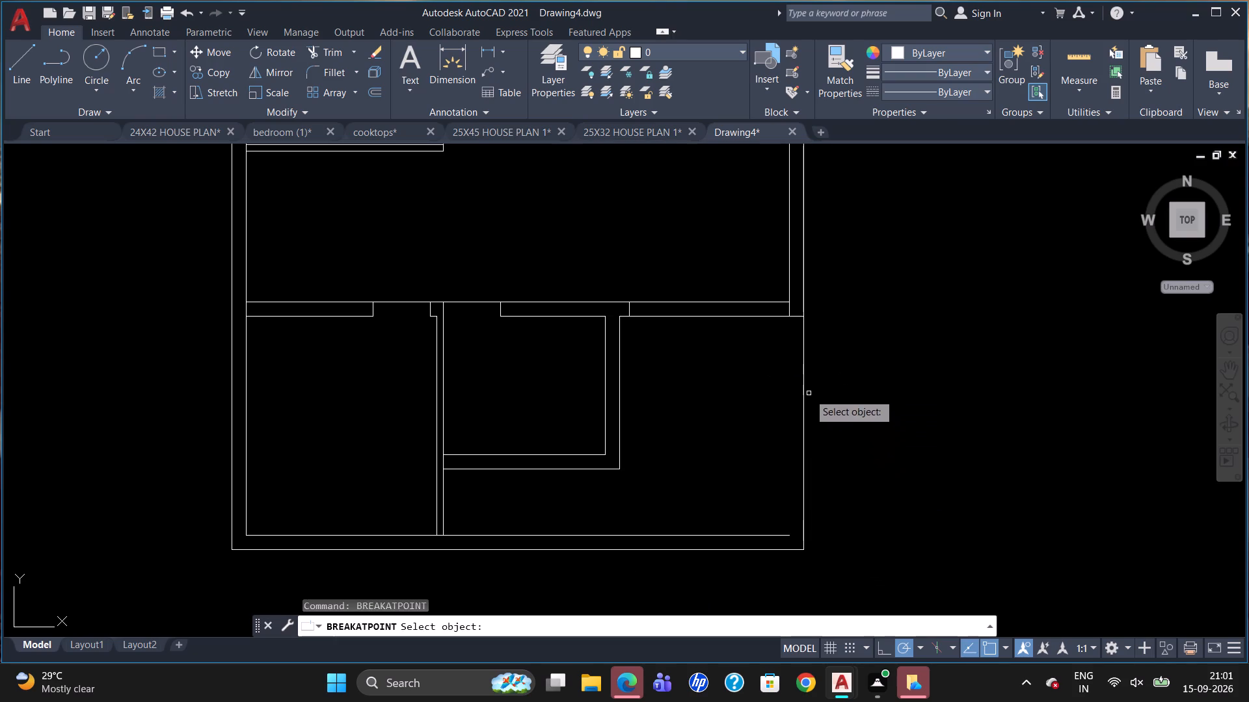
{"action": "left_click", "coordinate": [804, 387]}
{"action": "left_click", "coordinate": [802, 315]}
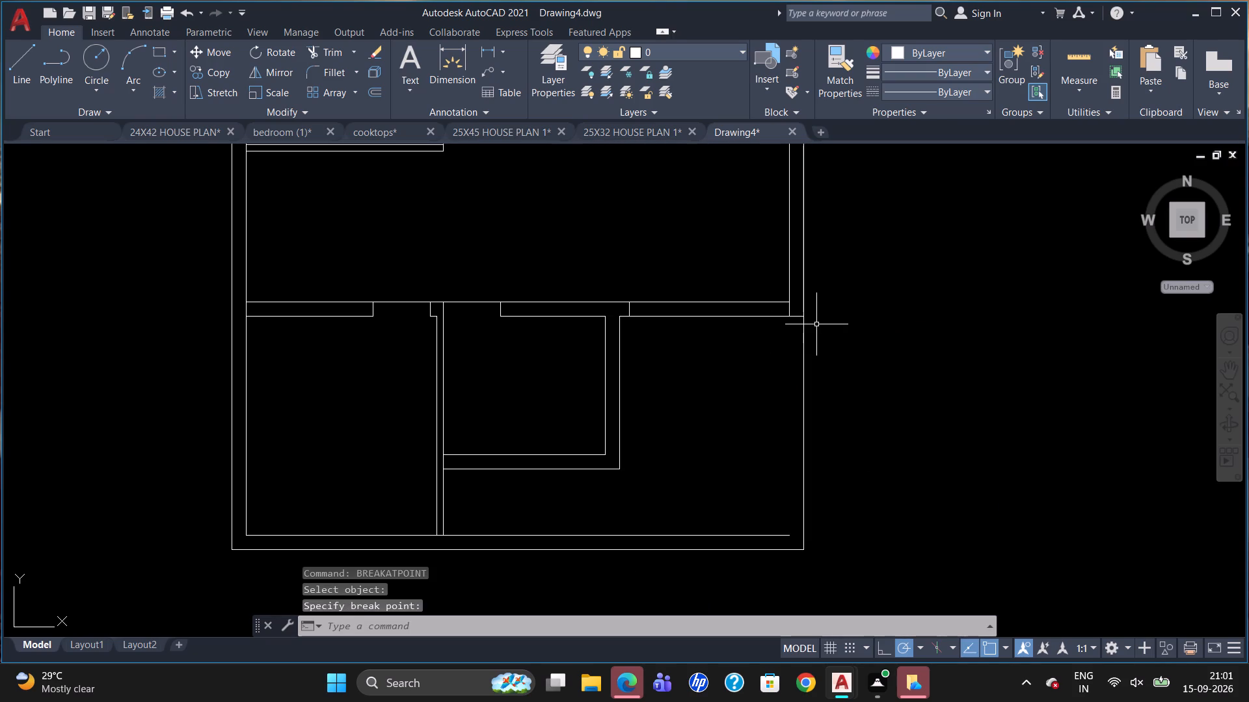
Offset the lower part of the right outer wall's outer line 4" inward.
{"action": "key", "text": "o"}
{"action": "key", "text": "Return"}
{"action": "key", "text": "4"}
{"action": "key", "text": "Return"}
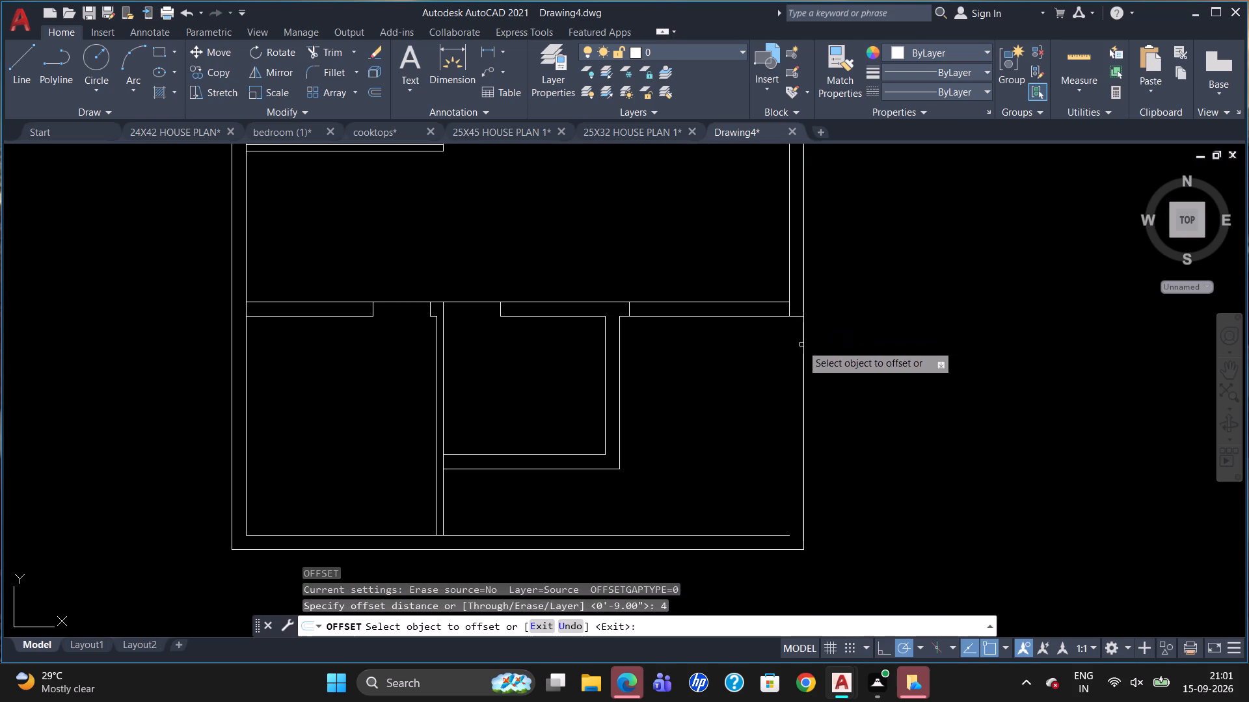
{"action": "left_click", "coordinate": [801, 344]}
{"action": "left_click", "coordinate": [781, 359]}
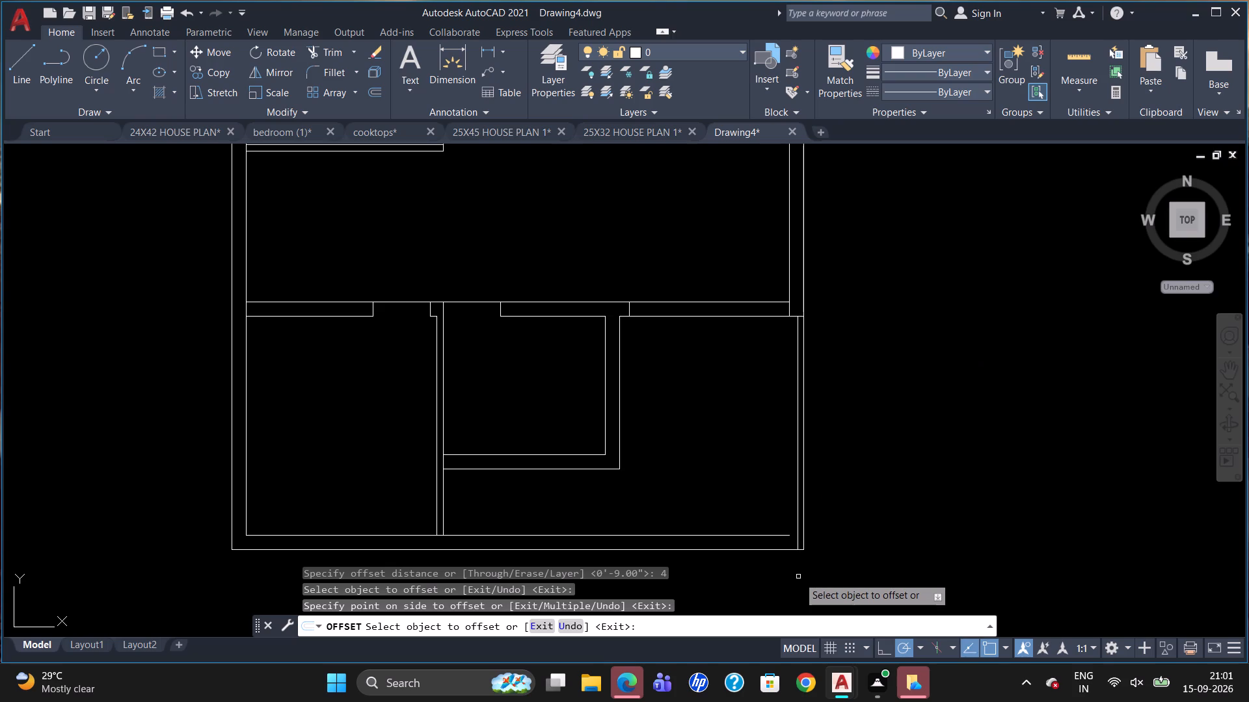
{"action": "key", "text": "Escape"}
Draw a line 2'6" straight down from the house's lower-left outer corner.
{"action": "scroll", "coordinate": [849, 487], "scroll_direction": "down", "scroll_amount": 1}
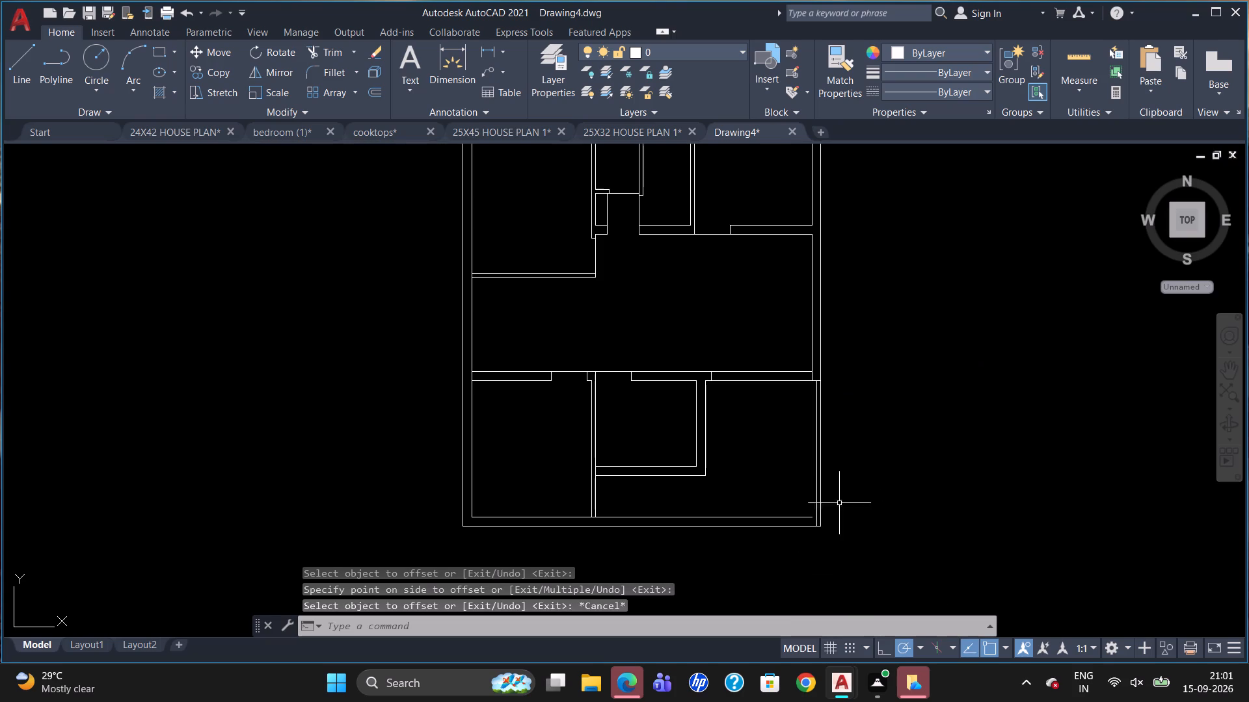
{"action": "scroll", "coordinate": [801, 450], "scroll_direction": "down", "scroll_amount": 1}
{"action": "scroll", "coordinate": [693, 539], "scroll_direction": "up", "scroll_amount": 1}
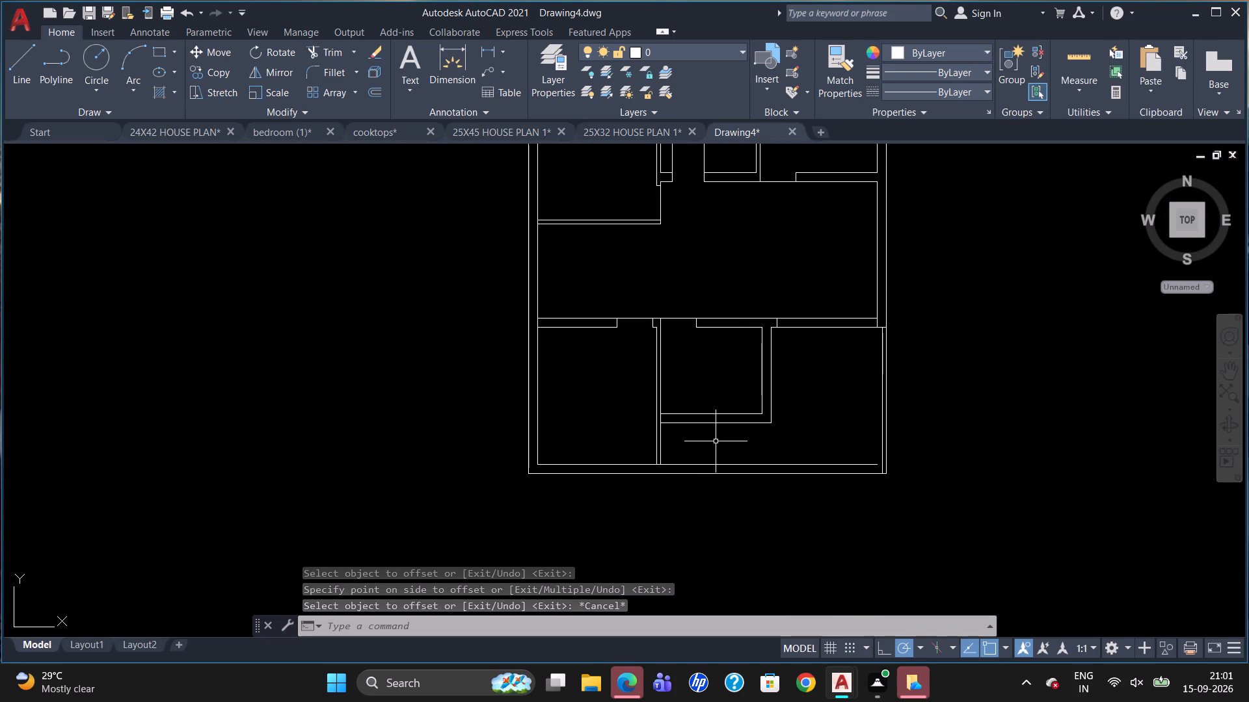
{"action": "key", "text": "l"}
{"action": "key", "text": "Return"}
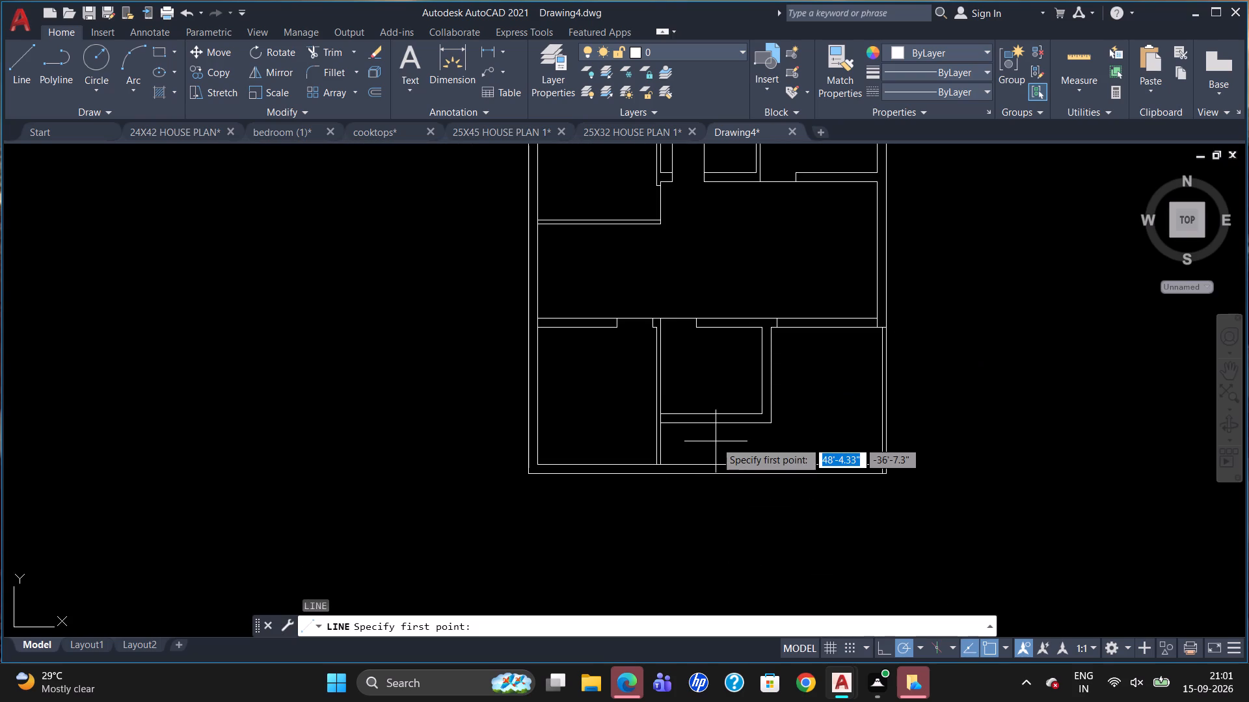
{"action": "scroll", "coordinate": [701, 398], "scroll_direction": "down", "scroll_amount": 1}
{"action": "scroll", "coordinate": [569, 487], "scroll_direction": "up", "scroll_amount": 2}
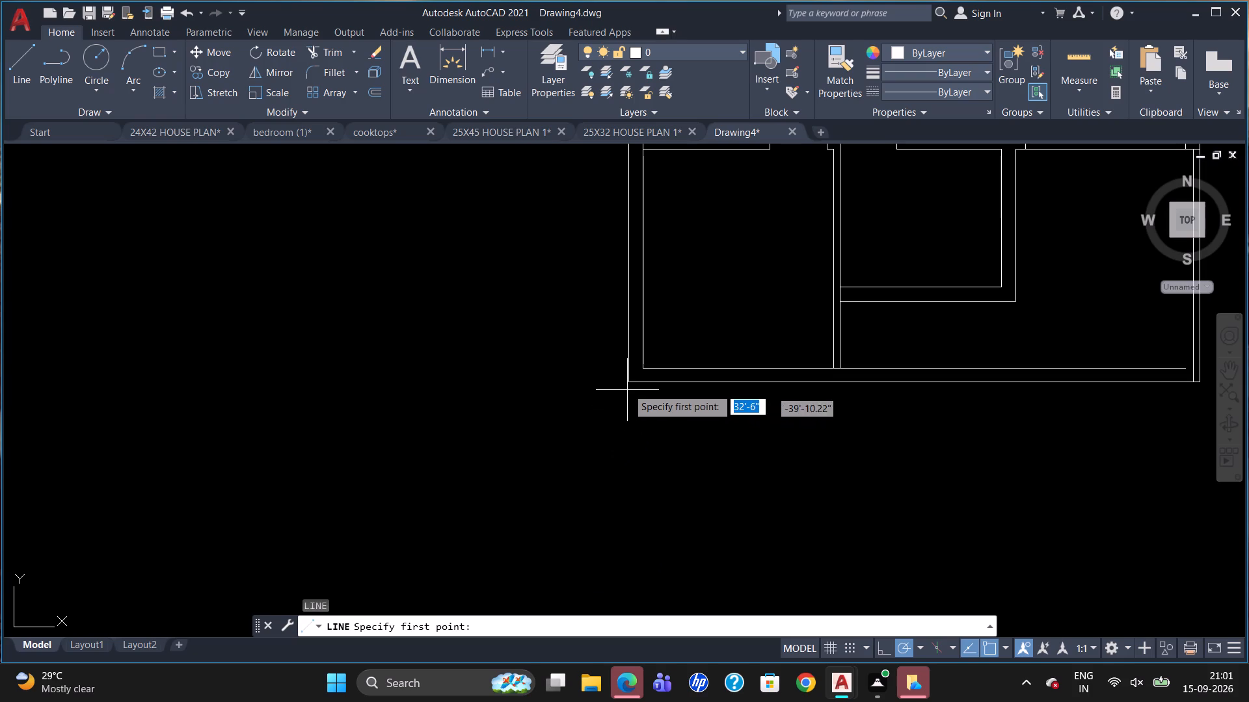
{"action": "left_click", "coordinate": [628, 385]}
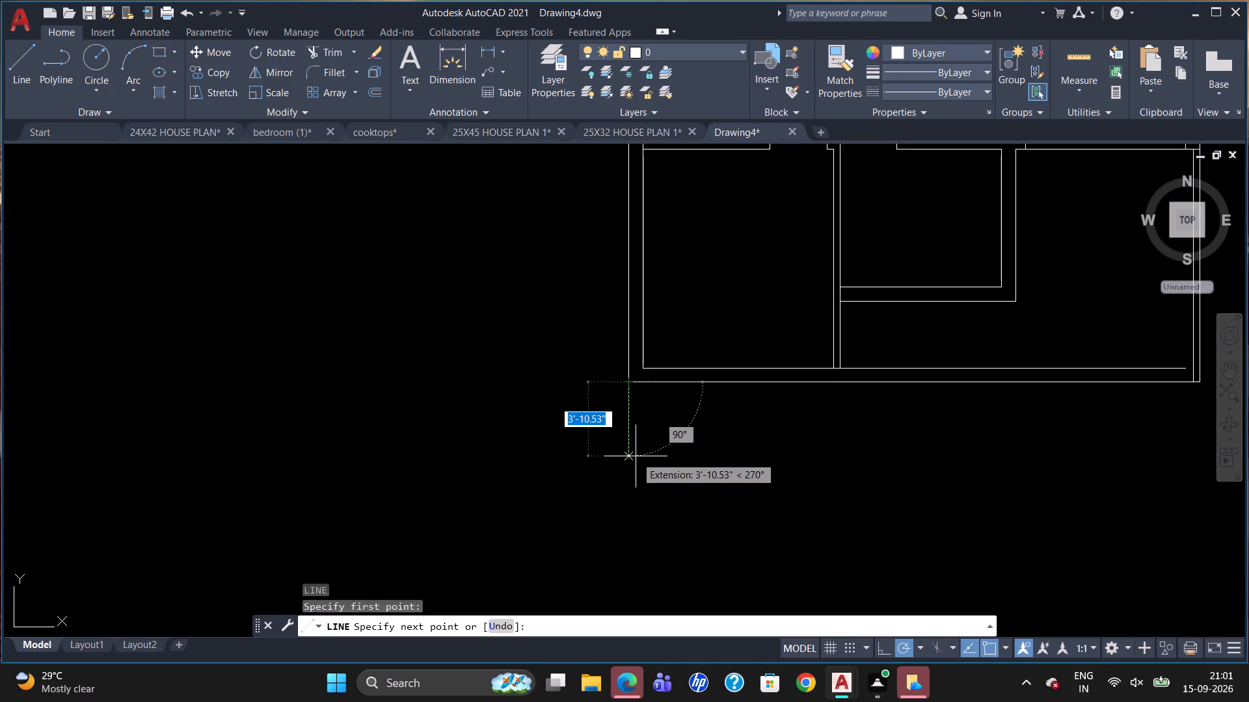
{"action": "scroll", "coordinate": [635, 484], "scroll_direction": "down", "scroll_amount": 1}
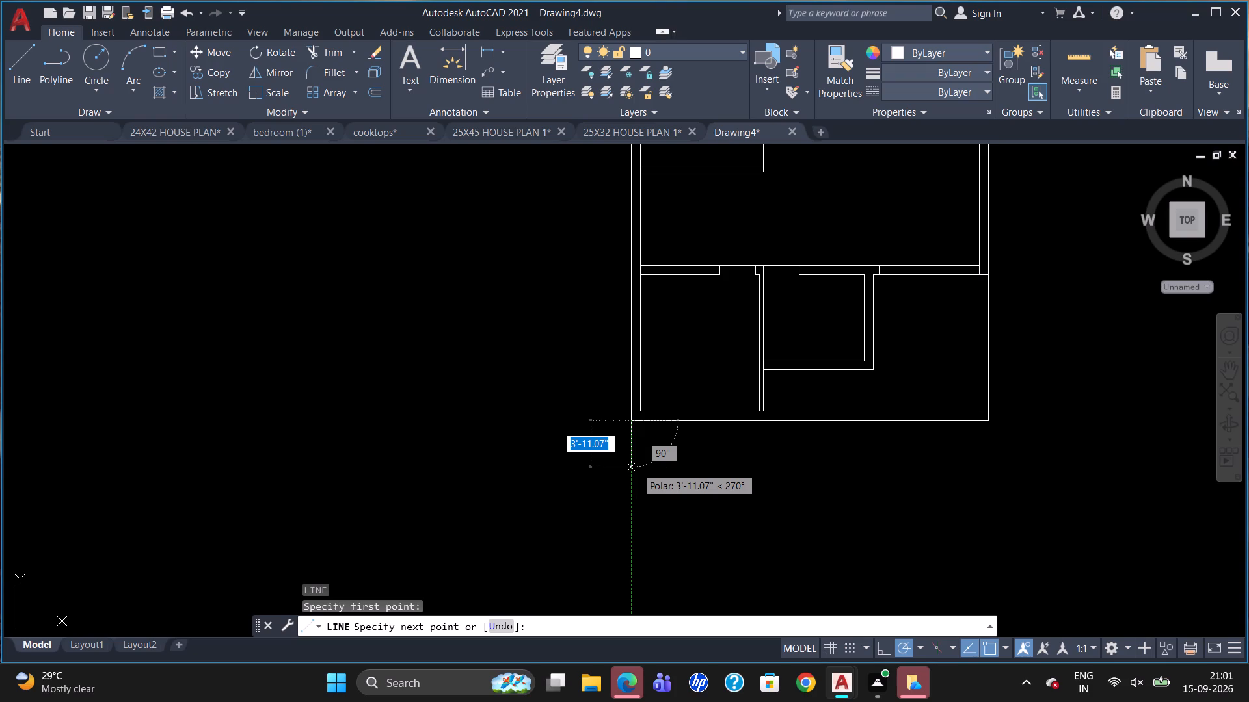
{"action": "type", "text": "2'"}
{"action": "type", "text": "6\""}
{"action": "key", "text": "Return"}
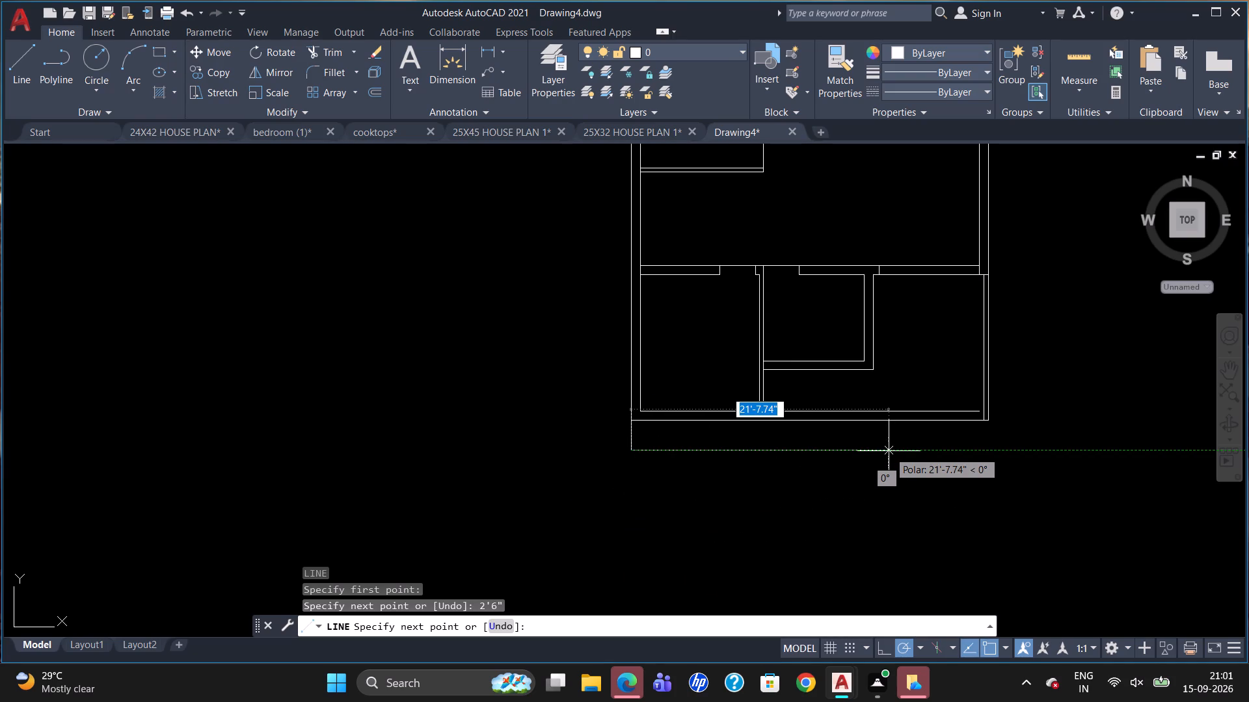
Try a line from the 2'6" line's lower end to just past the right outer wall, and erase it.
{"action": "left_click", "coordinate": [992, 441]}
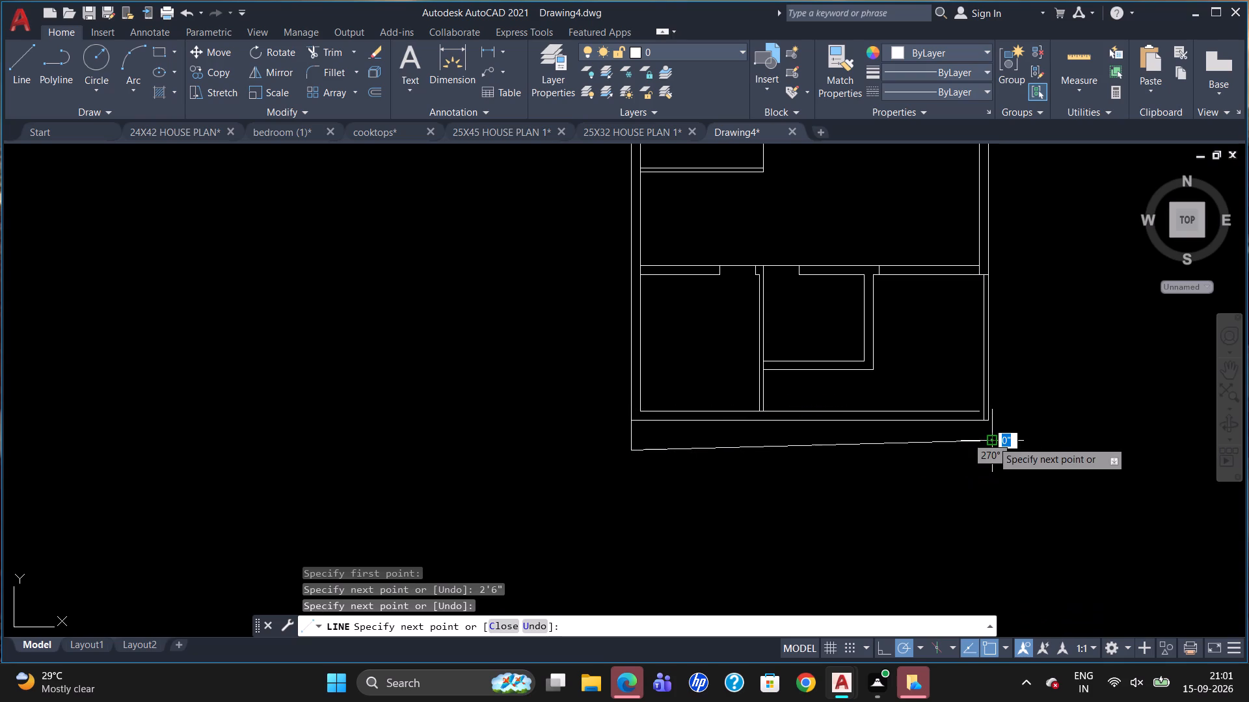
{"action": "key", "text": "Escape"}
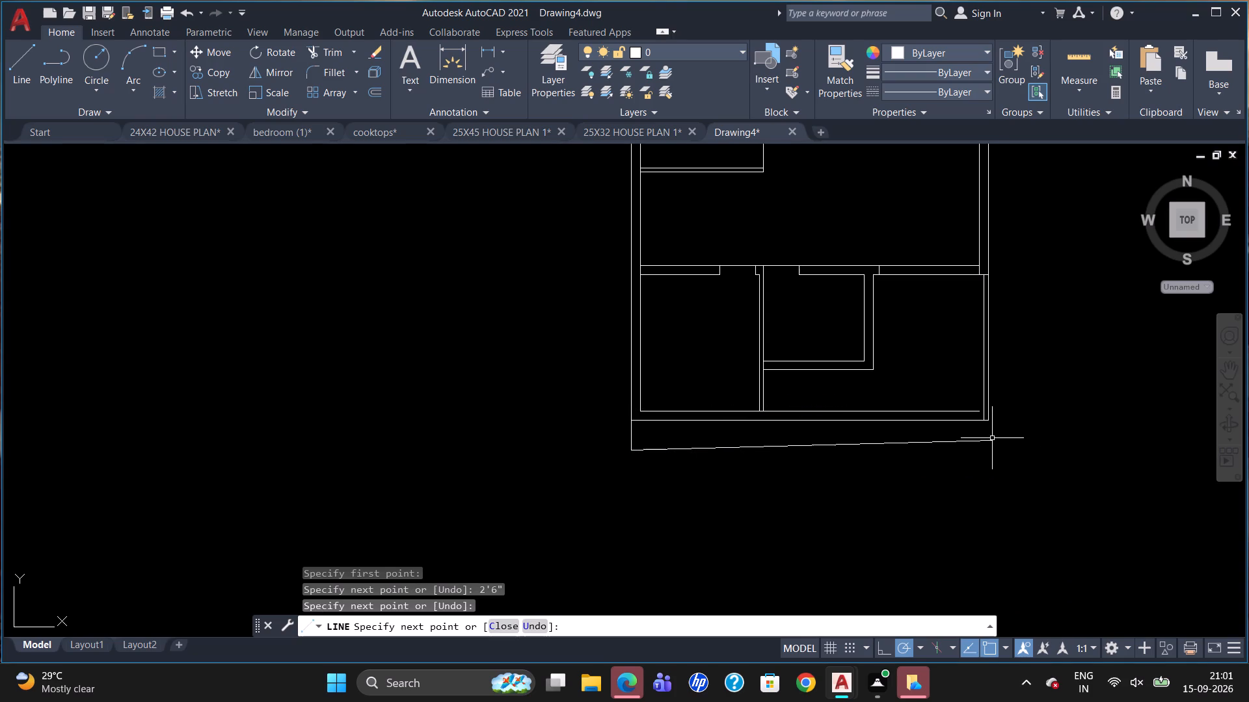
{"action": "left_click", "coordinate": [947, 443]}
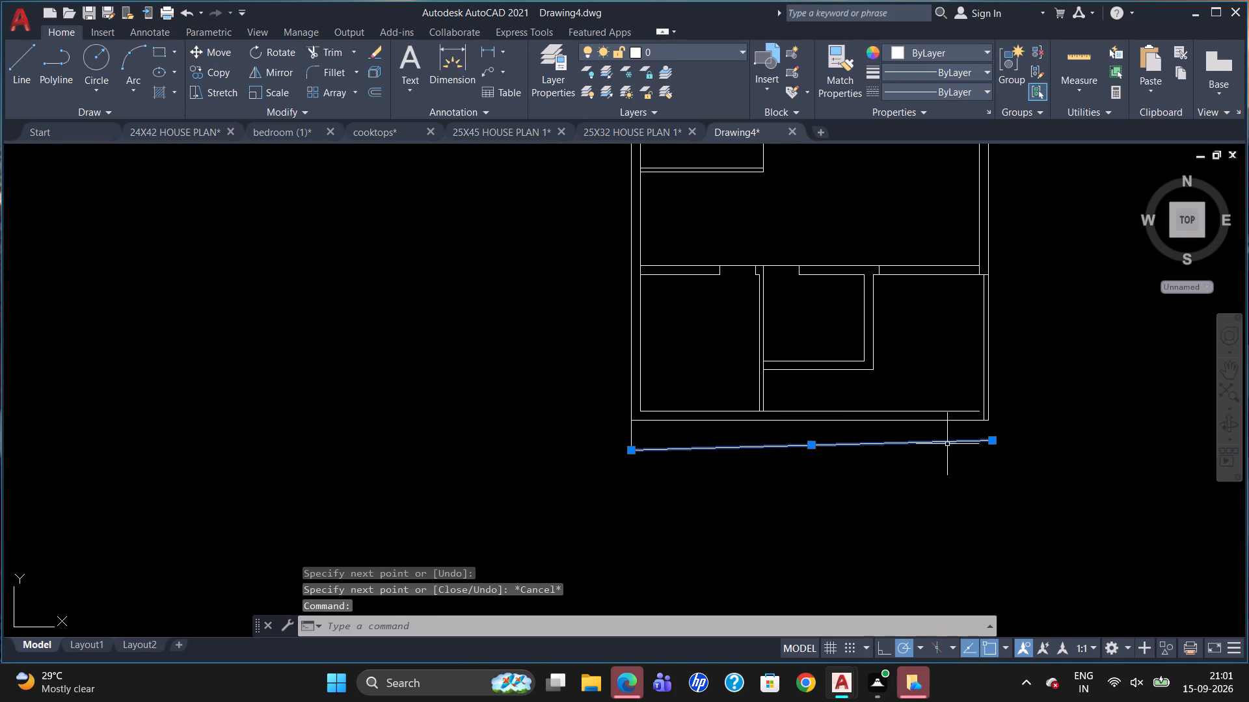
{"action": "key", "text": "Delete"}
Draw a horizontal line about 34'9" long rightward from the 2'6" line's lower end, past the right outer wall.
{"action": "key", "text": "l"}
{"action": "key", "text": "Return"}
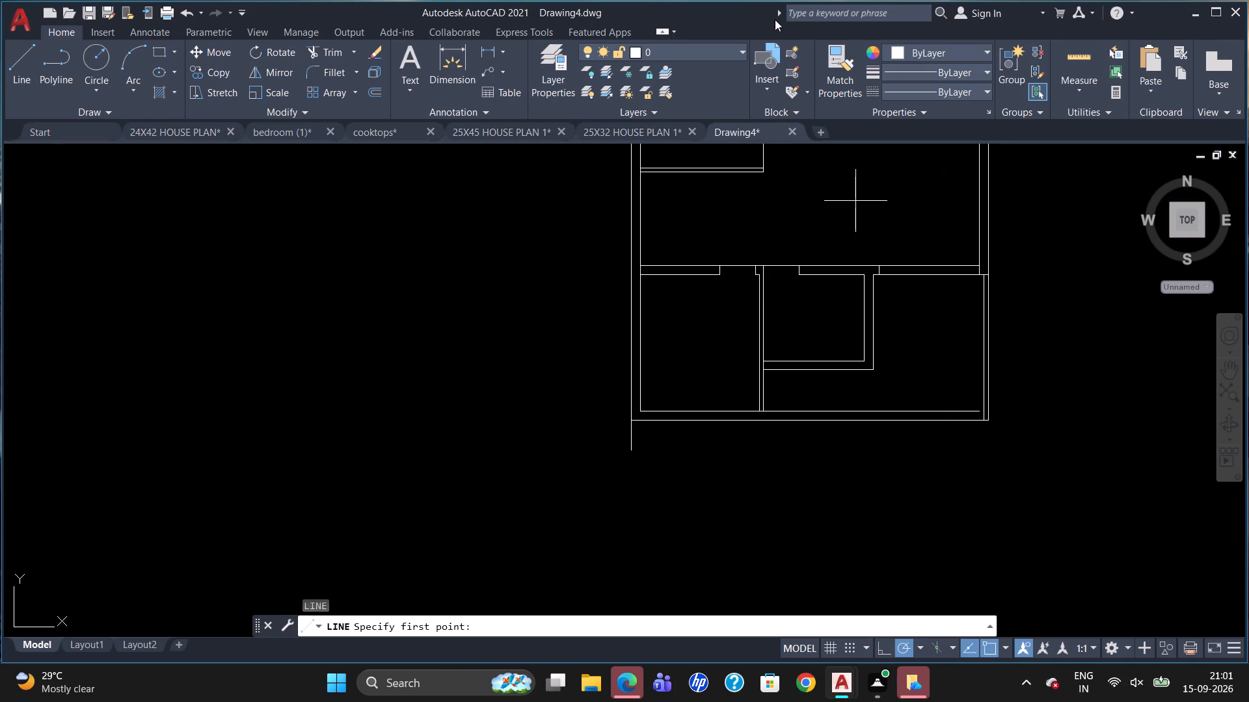
{"action": "left_click", "coordinate": [631, 453]}
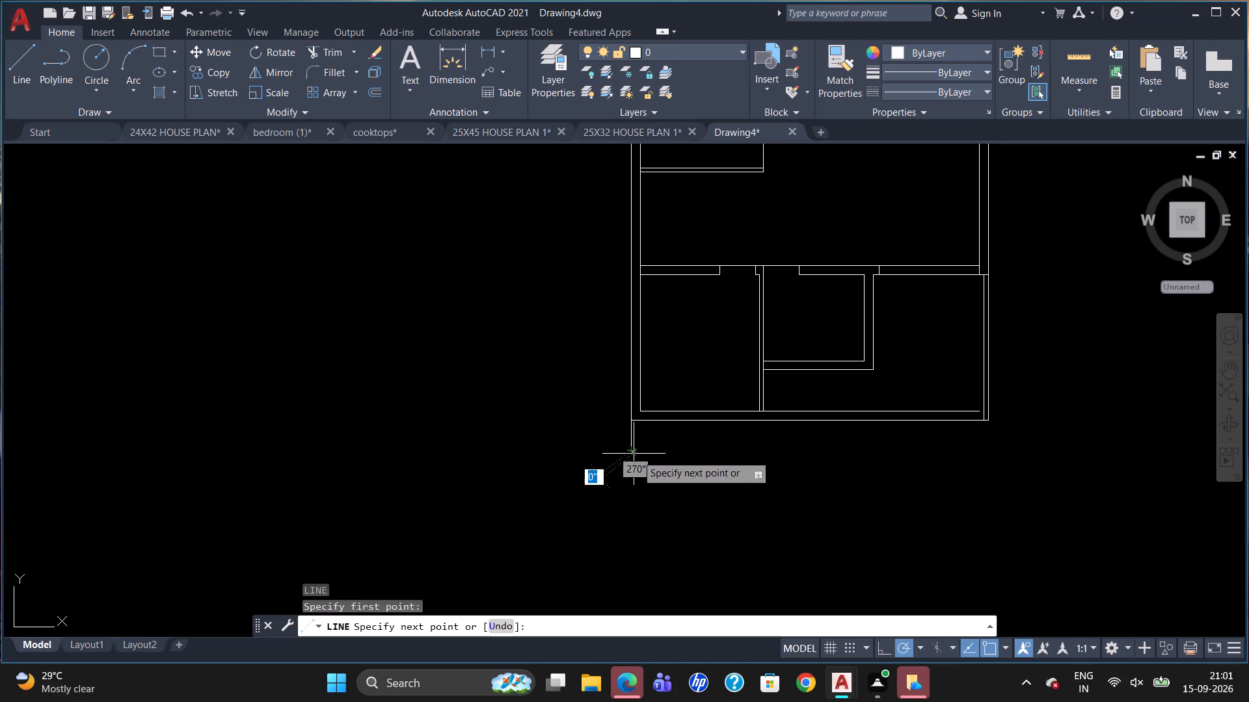
{"action": "left_click", "coordinate": [1045, 448]}
{"action": "key", "text": "Escape"}
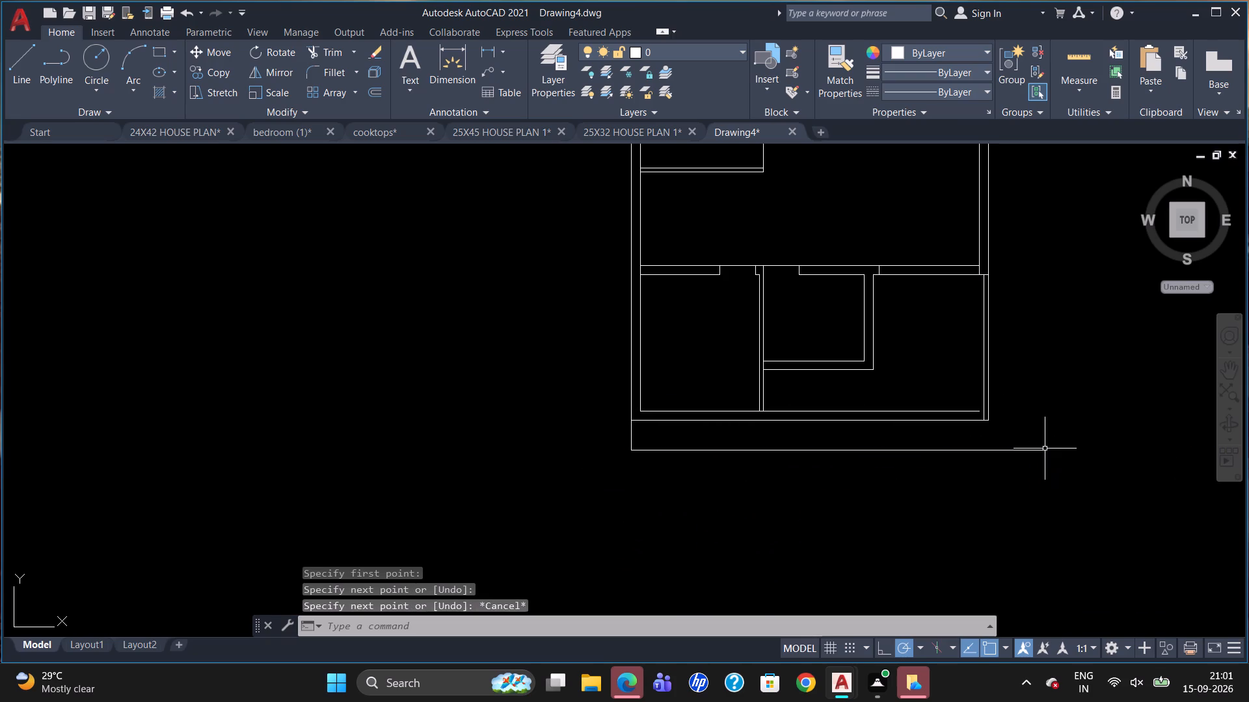
Extend both lines of the 4" right wall down to the new horizontal line below the house.
{"action": "type", "text": "ex"}
{"action": "key", "text": "Return"}
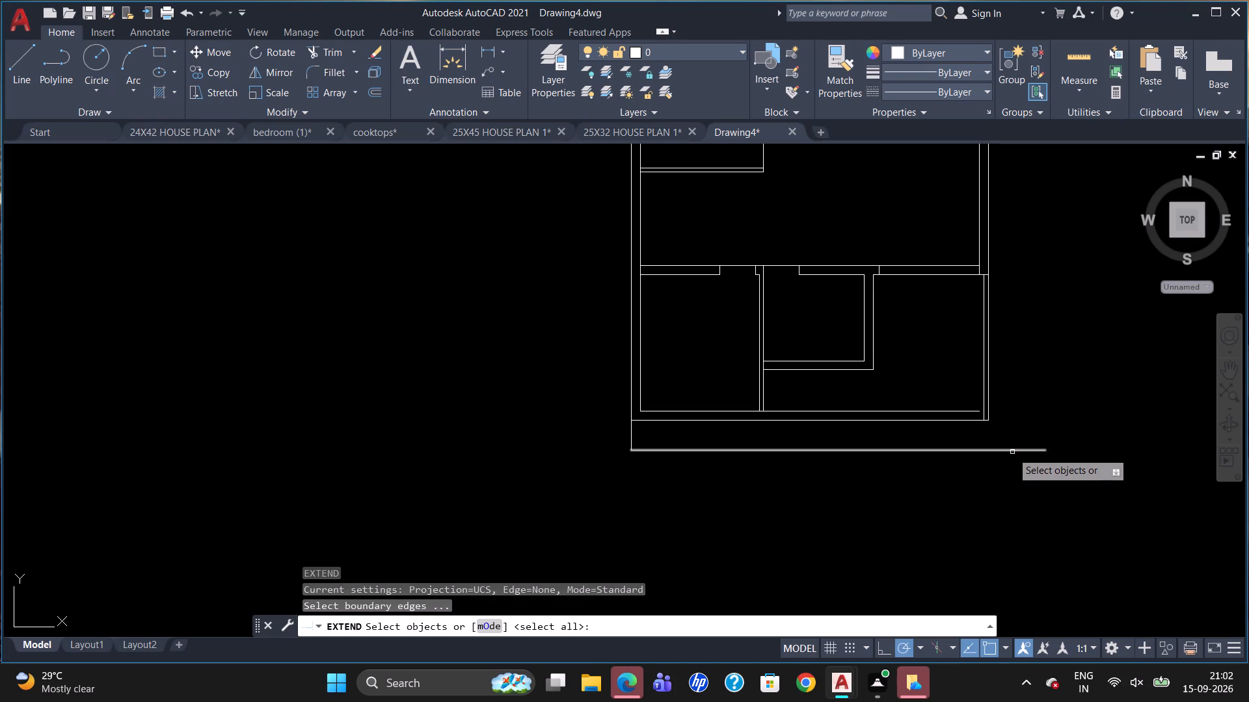
{"action": "left_click", "coordinate": [1012, 451]}
{"action": "key", "text": "Return"}
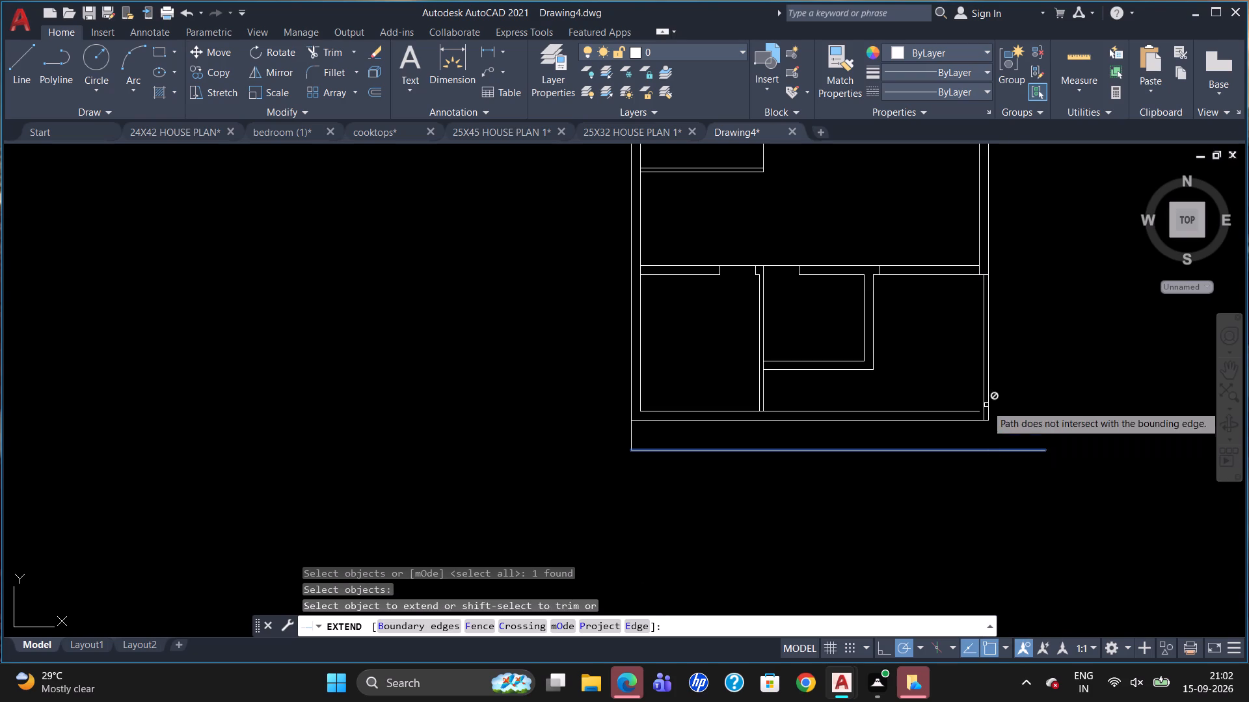
{"action": "left_click", "coordinate": [984, 405]}
{"action": "left_click", "coordinate": [988, 402]}
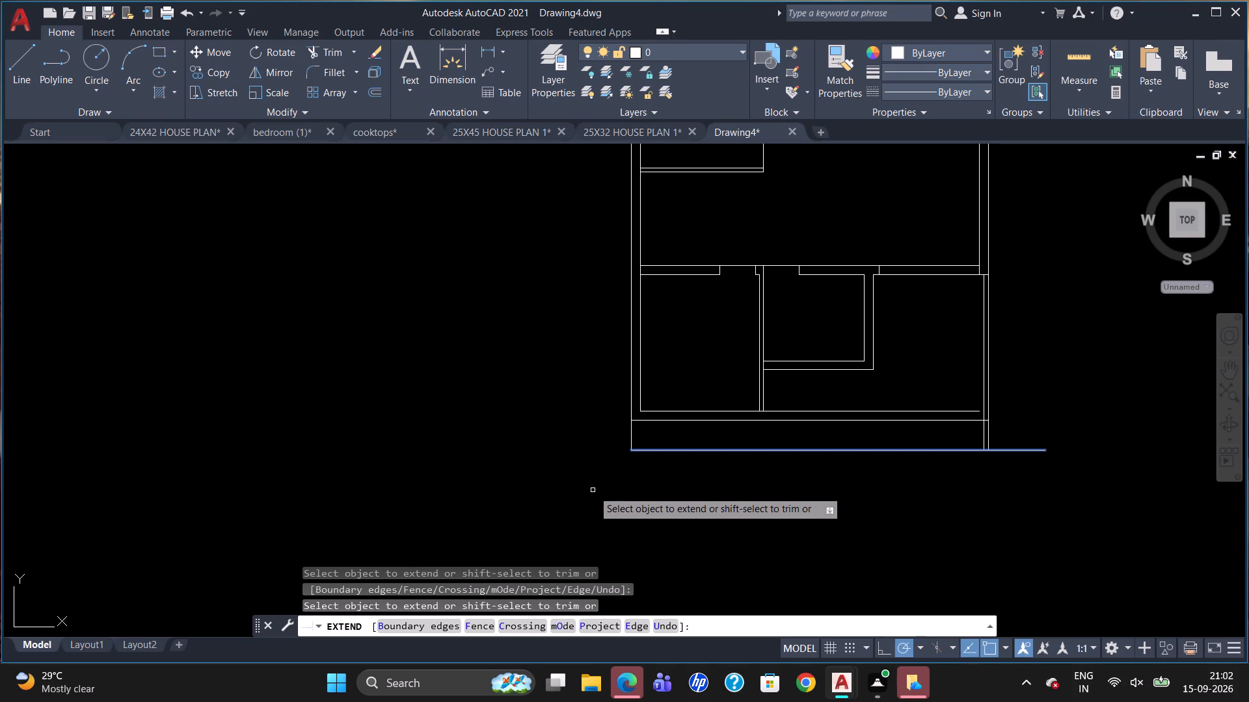
Offset the bottom extension's left line and bottom line 4" inward.
{"action": "key", "text": "Escape"}
{"action": "key", "text": "o"}
{"action": "key", "text": "Return"}
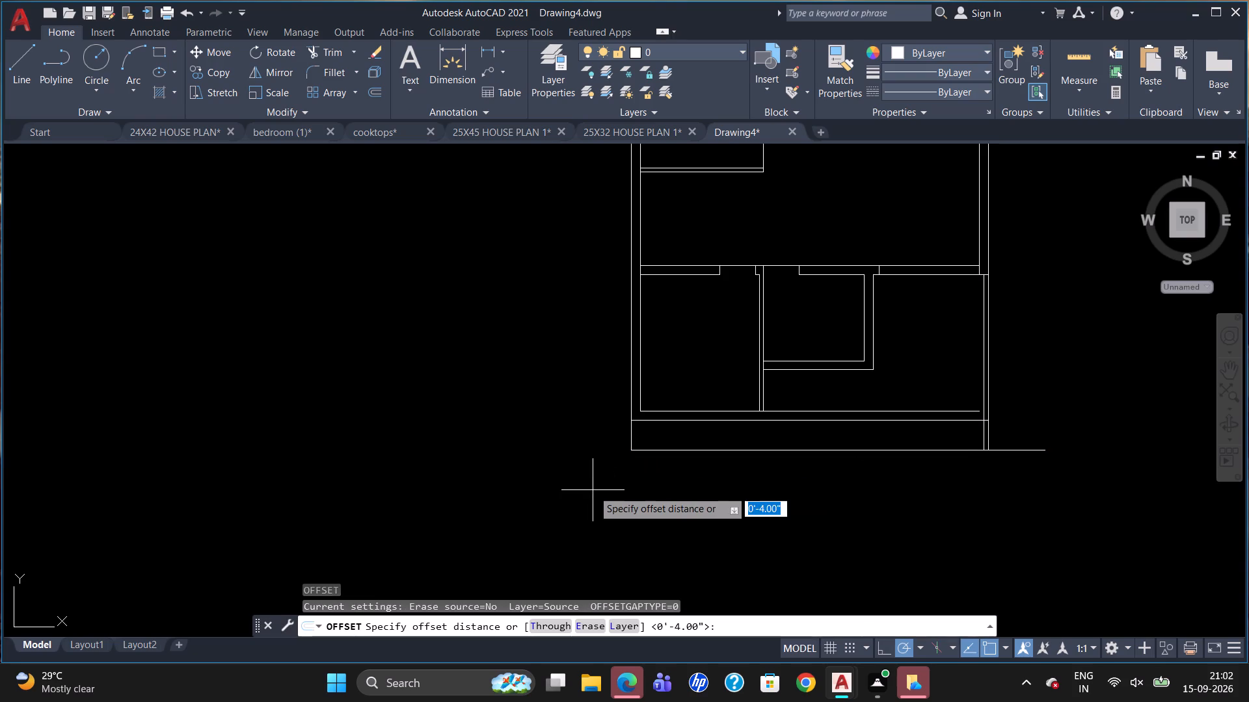
{"action": "key", "text": "4"}
{"action": "key", "text": "Return"}
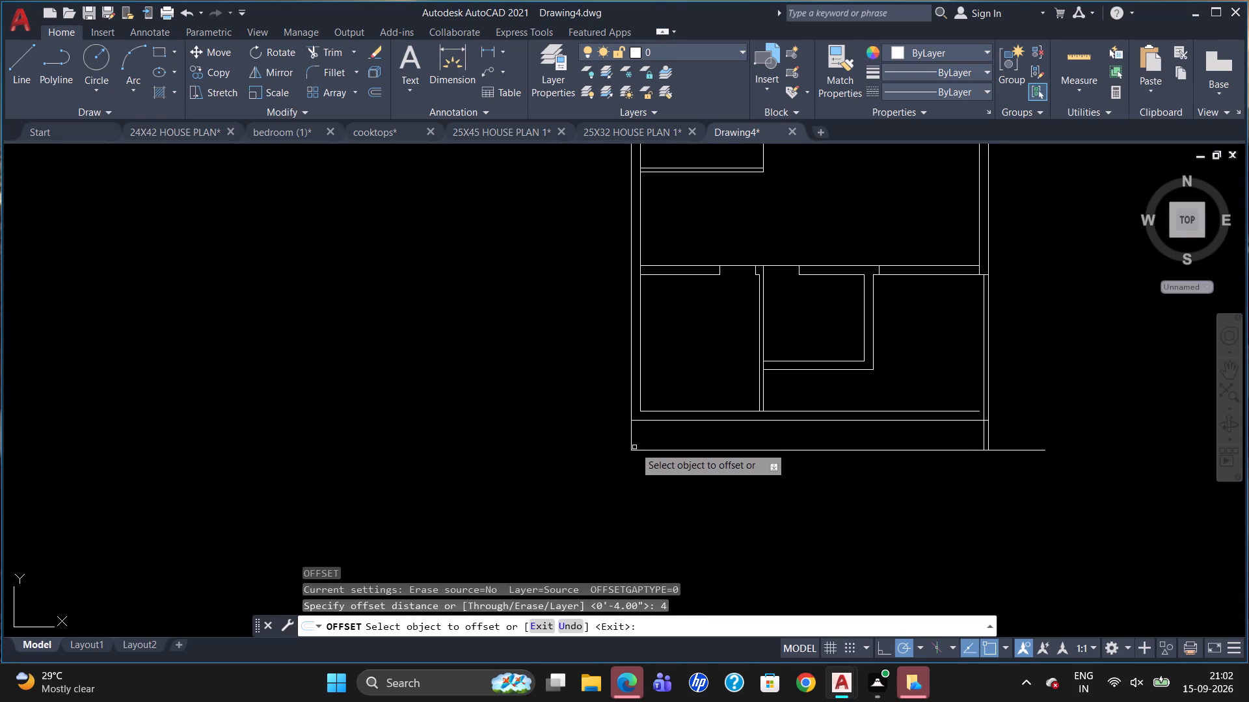
{"action": "left_click", "coordinate": [632, 437]}
{"action": "left_click", "coordinate": [644, 434]}
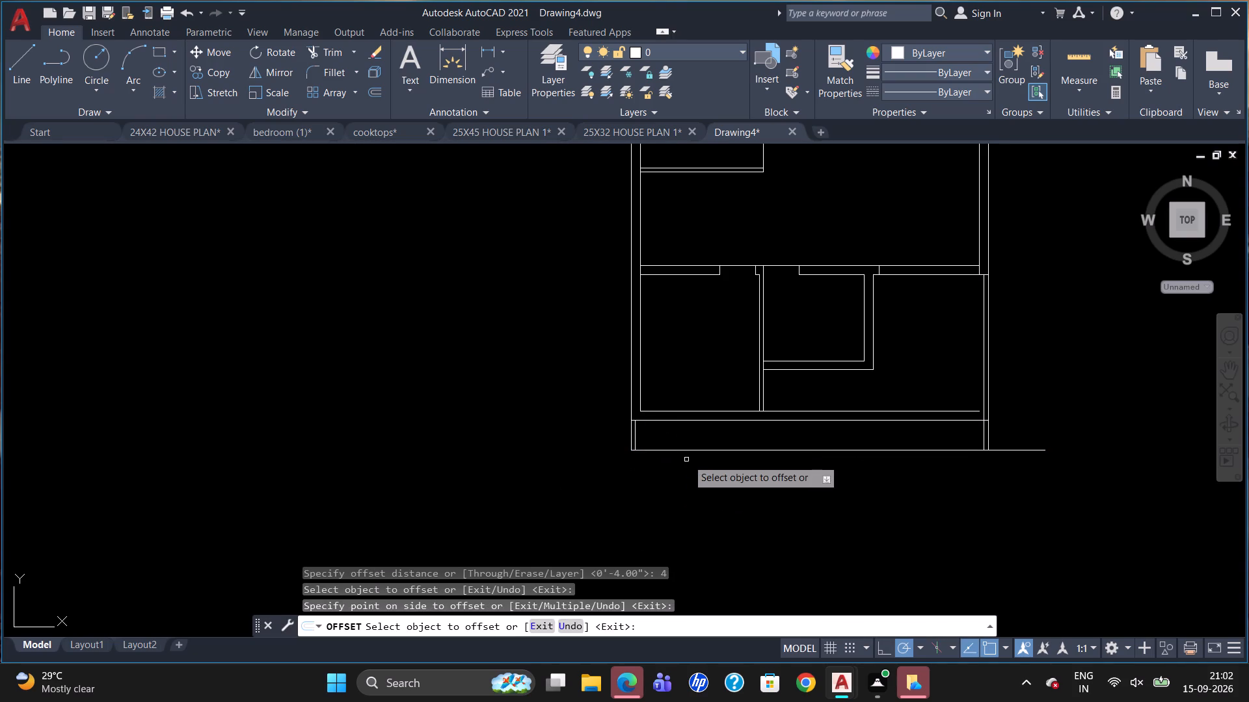
{"action": "left_click", "coordinate": [690, 449]}
{"action": "left_click", "coordinate": [692, 441]}
Trim the overlapping ends of the inner offset lines at the extension's lower-left corner.
{"action": "scroll", "coordinate": [703, 489], "scroll_direction": "up", "scroll_amount": 1}
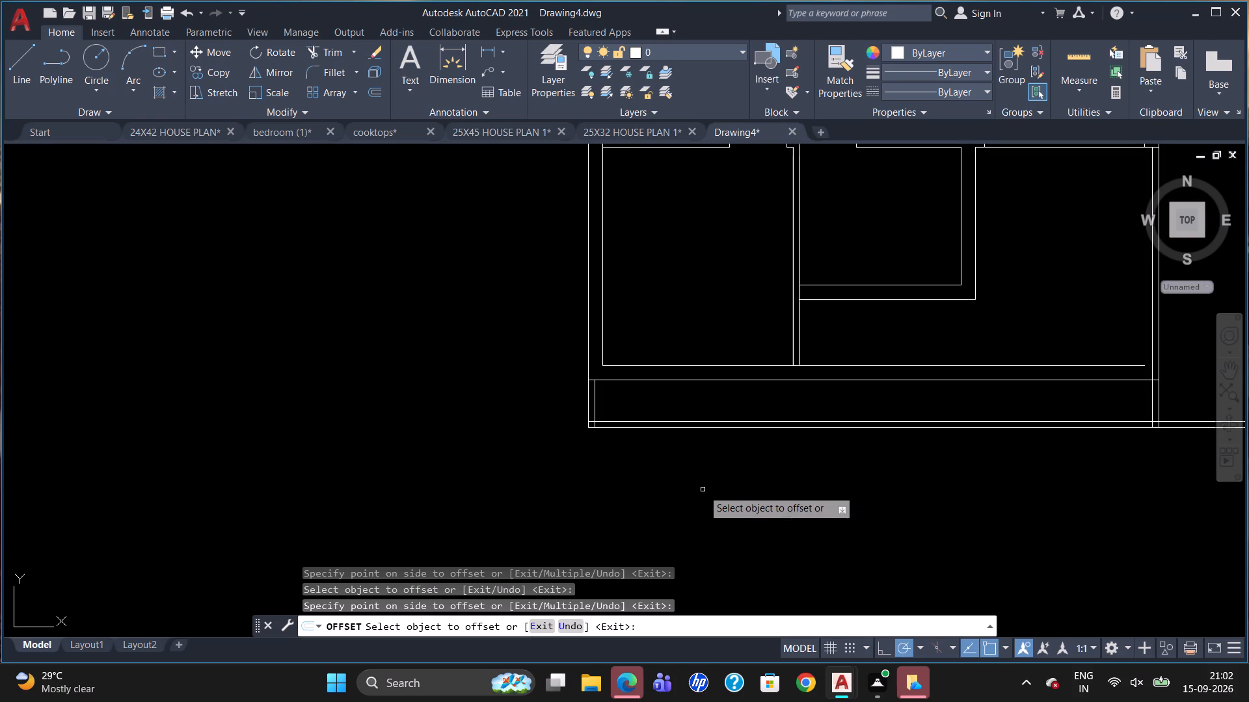
{"action": "type", "text": "tr"}
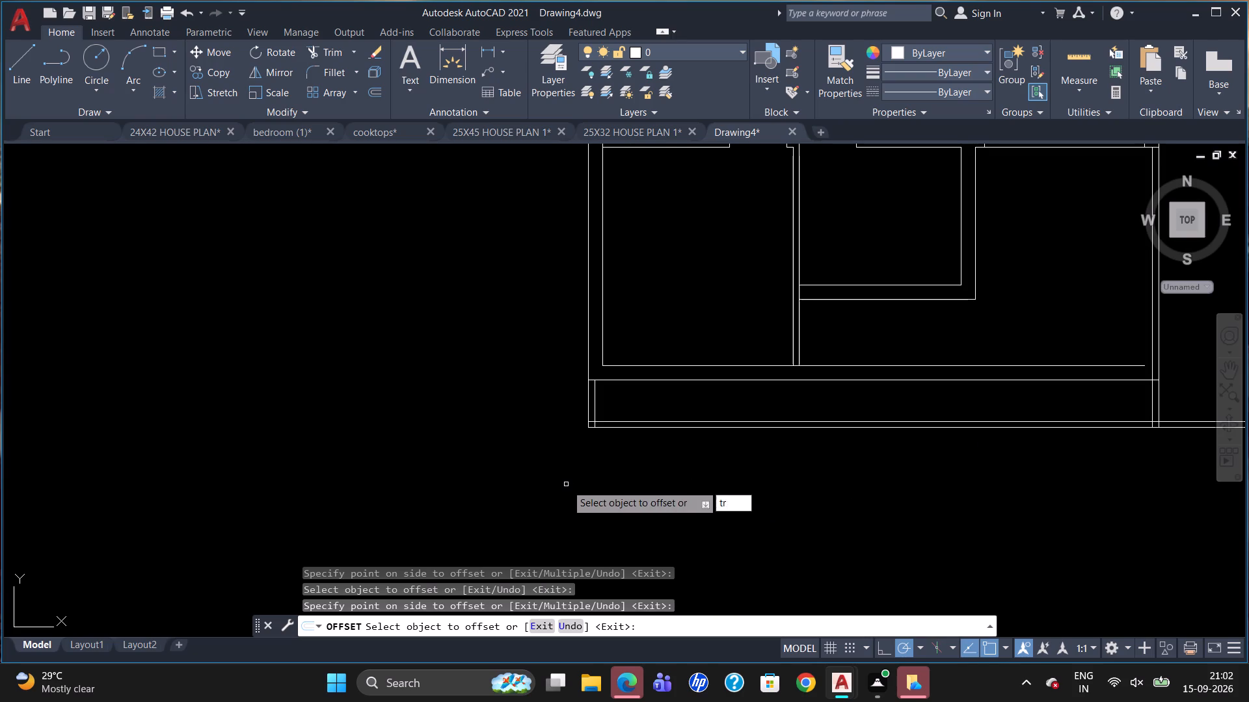
{"action": "key", "text": "Escape"}
{"action": "type", "text": "tr"}
{"action": "key", "text": "Return"}
{"action": "key", "text": "Return"}
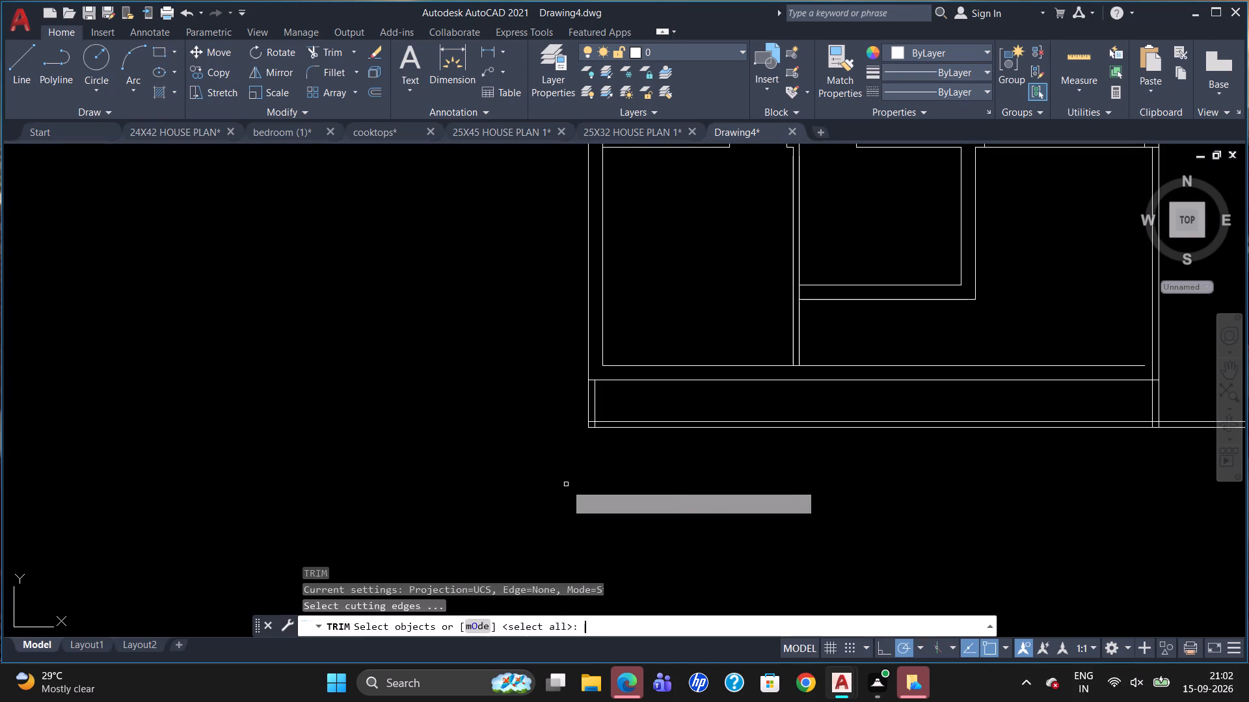
{"action": "scroll", "coordinate": [608, 451], "scroll_direction": "up", "scroll_amount": 4}
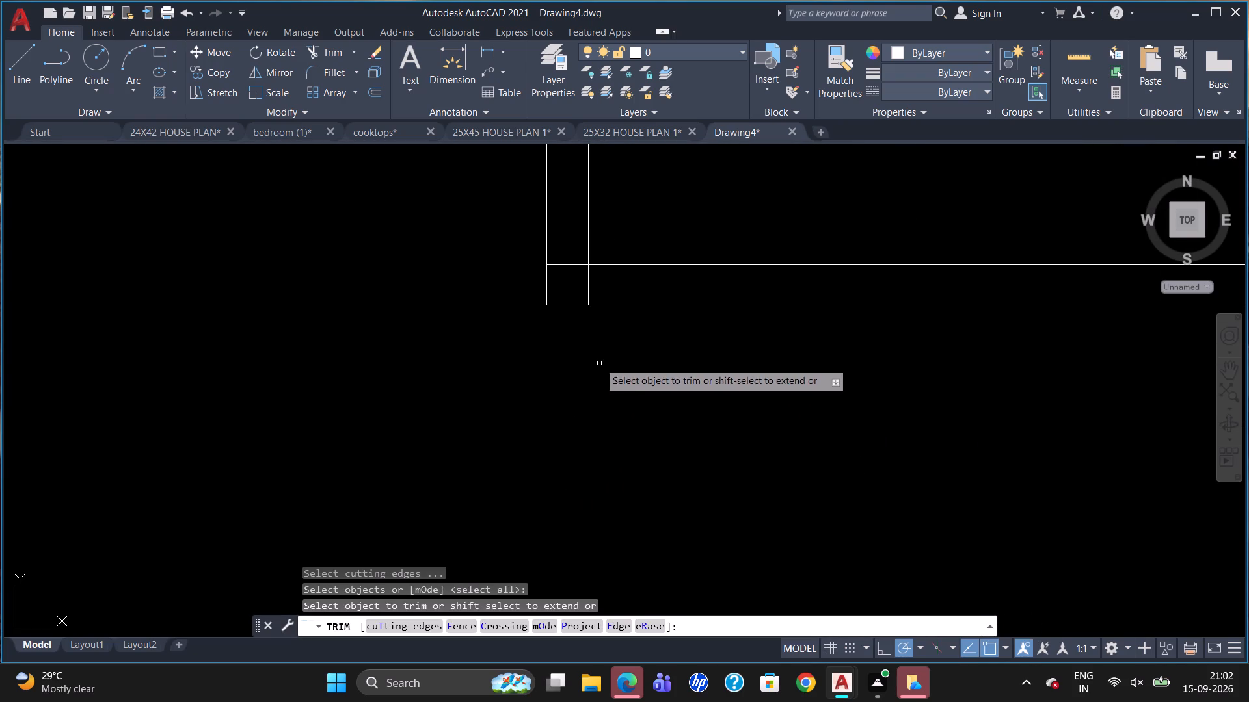
{"action": "left_click", "coordinate": [585, 285]}
{"action": "left_click", "coordinate": [573, 266]}
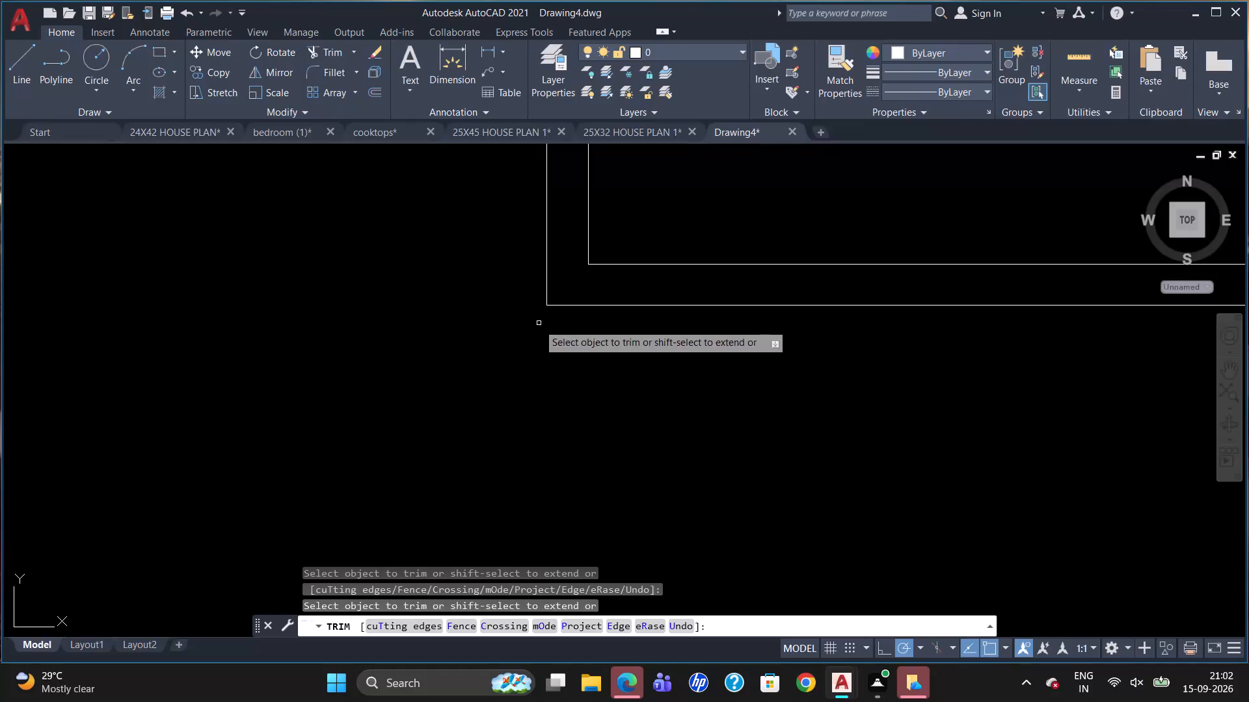
Trim the inner line ends at the extension's lower-right corner and the house's bottom outer line inside the 4" right wall.
{"action": "scroll", "coordinate": [535, 353], "scroll_direction": "down", "scroll_amount": 4}
{"action": "scroll", "coordinate": [539, 406], "scroll_direction": "down", "scroll_amount": 2}
{"action": "scroll", "coordinate": [782, 391], "scroll_direction": "up", "scroll_amount": 3}
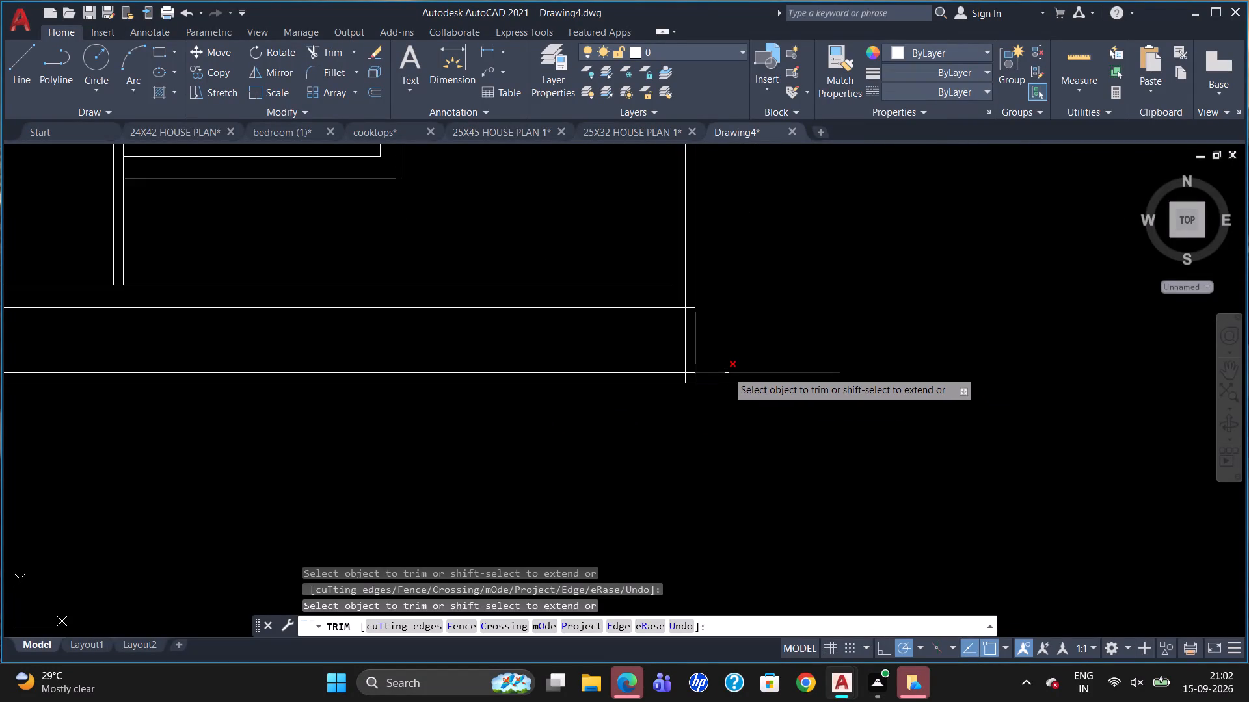
{"action": "scroll", "coordinate": [685, 369], "scroll_direction": "up", "scroll_amount": 2}
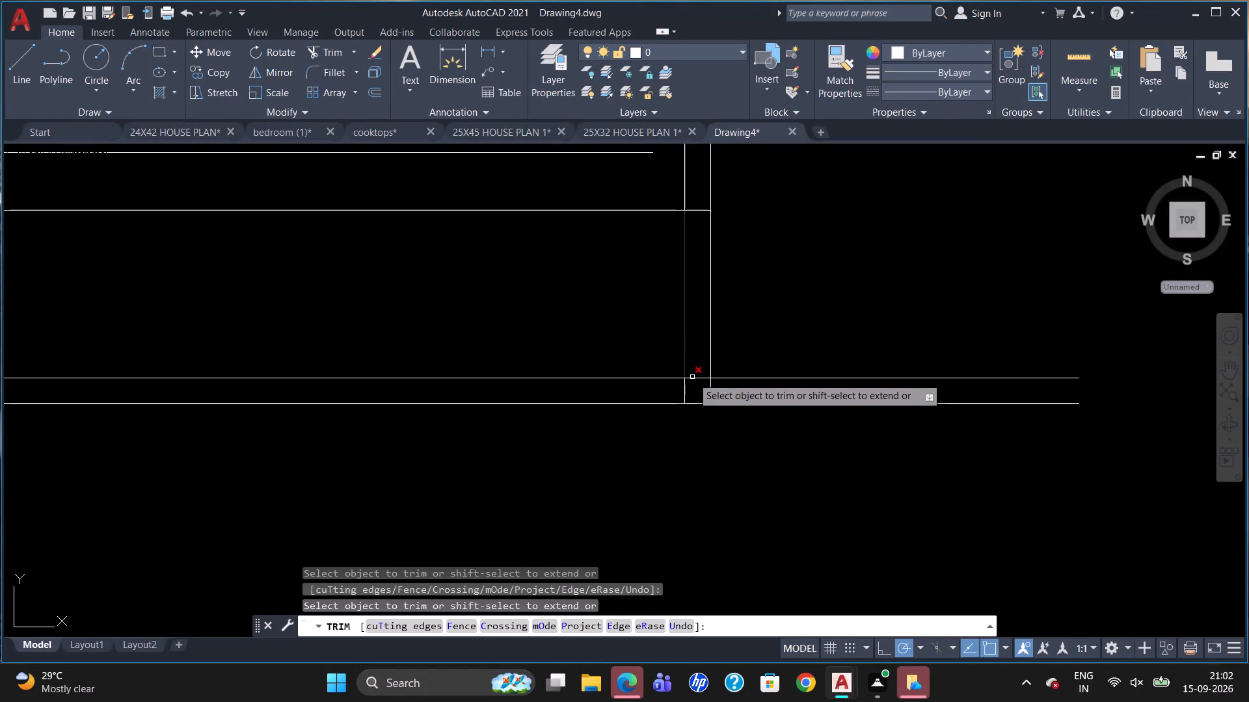
{"action": "left_click", "coordinate": [693, 379]}
{"action": "left_click", "coordinate": [685, 394]}
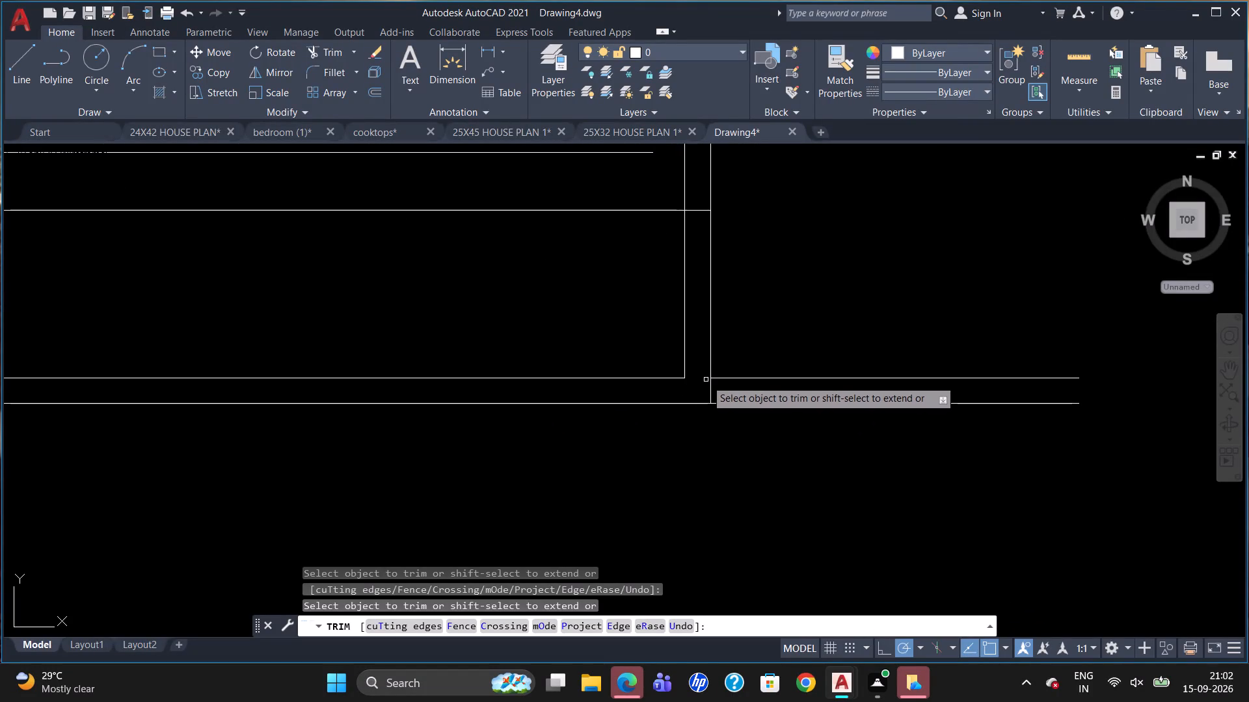
{"action": "scroll", "coordinate": [706, 382], "scroll_direction": "down", "scroll_amount": 1}
{"action": "left_click", "coordinate": [701, 274]}
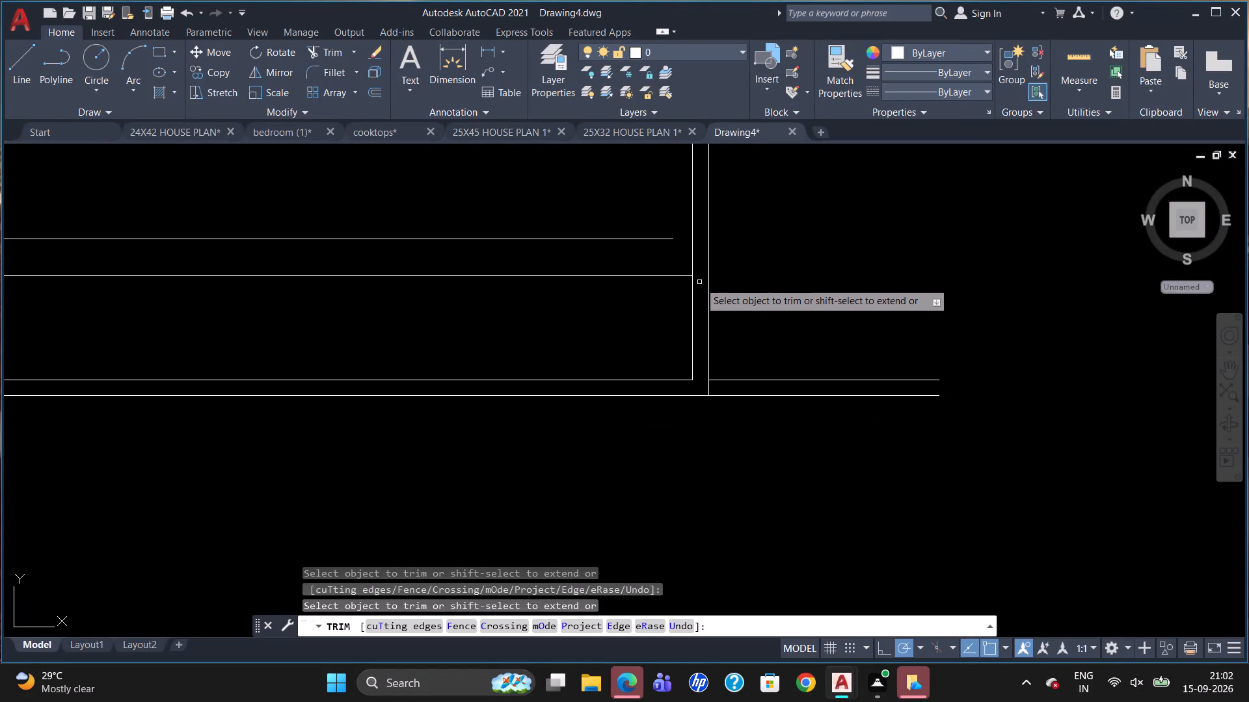
{"action": "scroll", "coordinate": [721, 297], "scroll_direction": "down", "scroll_amount": 2}
{"action": "scroll", "coordinate": [846, 310], "scroll_direction": "down", "scroll_amount": 2}
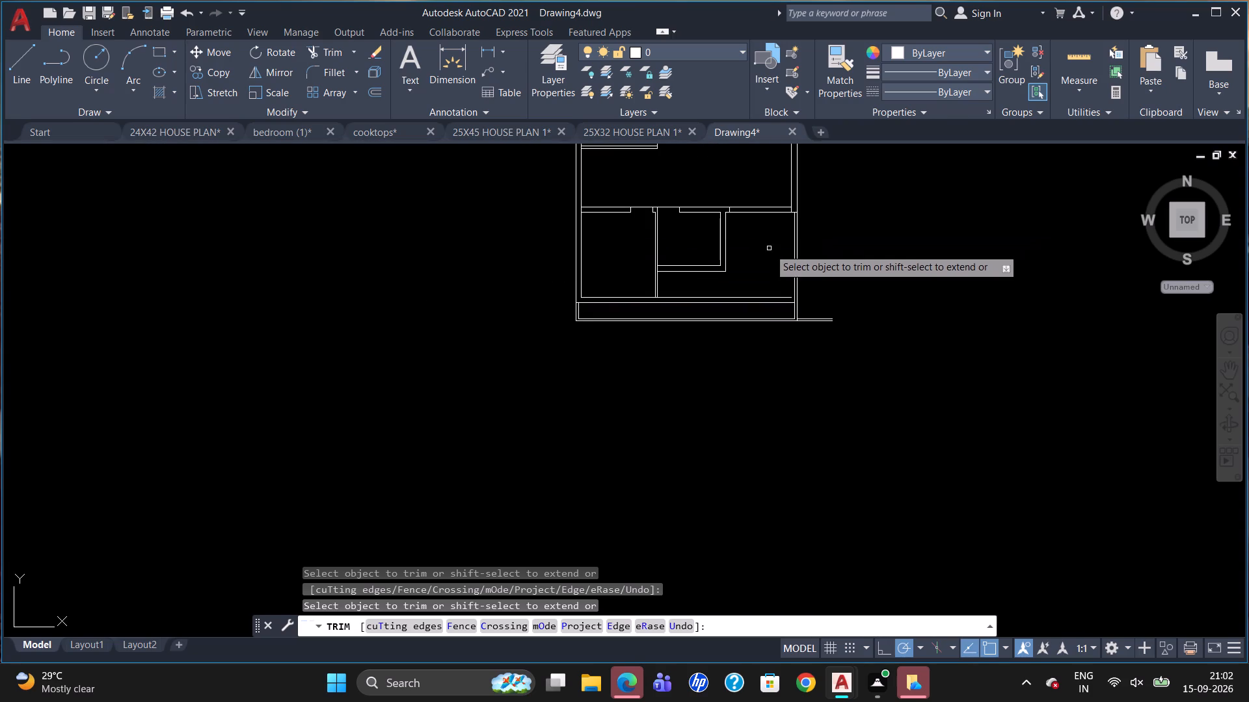
{"action": "scroll", "coordinate": [764, 250], "scroll_direction": "up", "scroll_amount": 1}
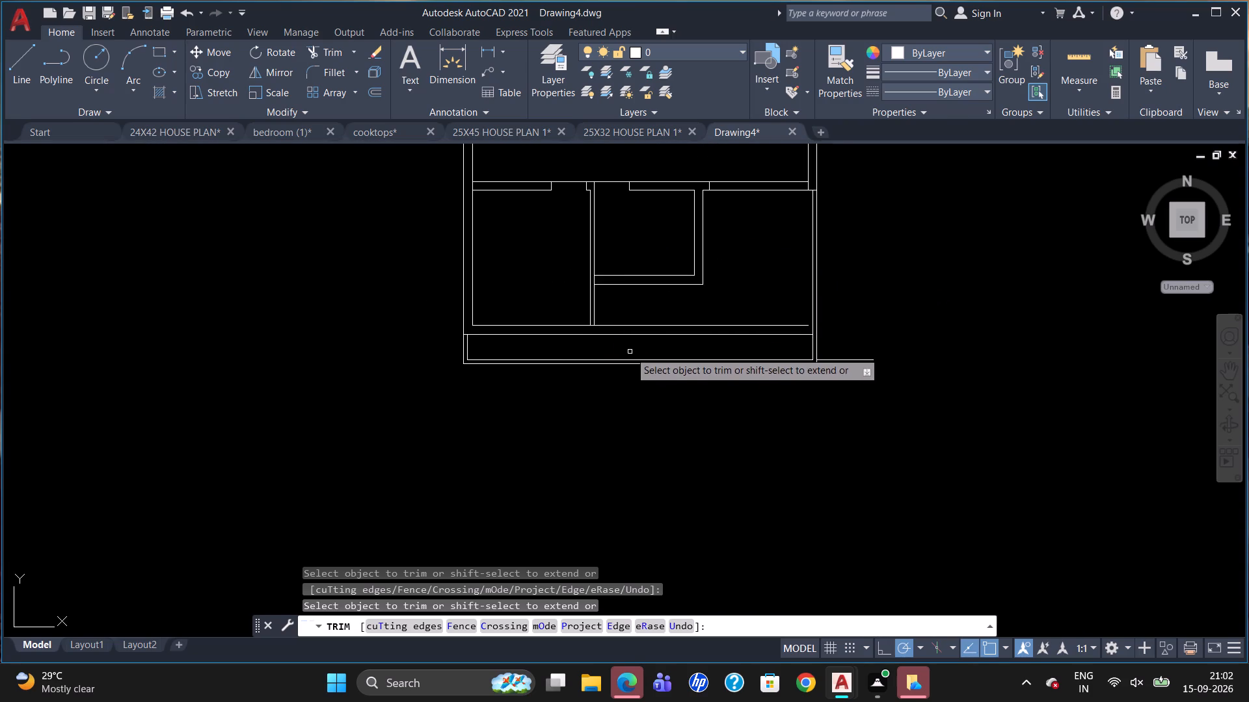
{"action": "key", "text": "Escape"}
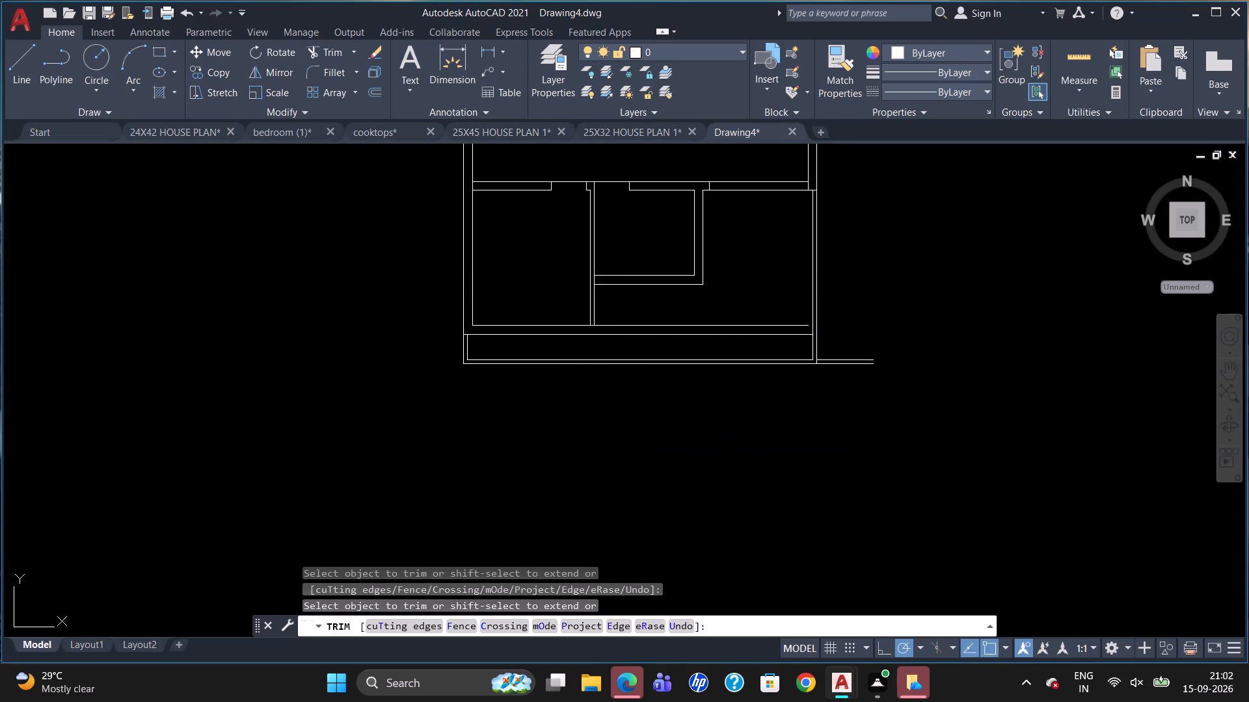
Draw a line continuing the 4" partition's right face straight down across the 9" bottom wall to its outer line.
{"action": "key", "text": "l"}
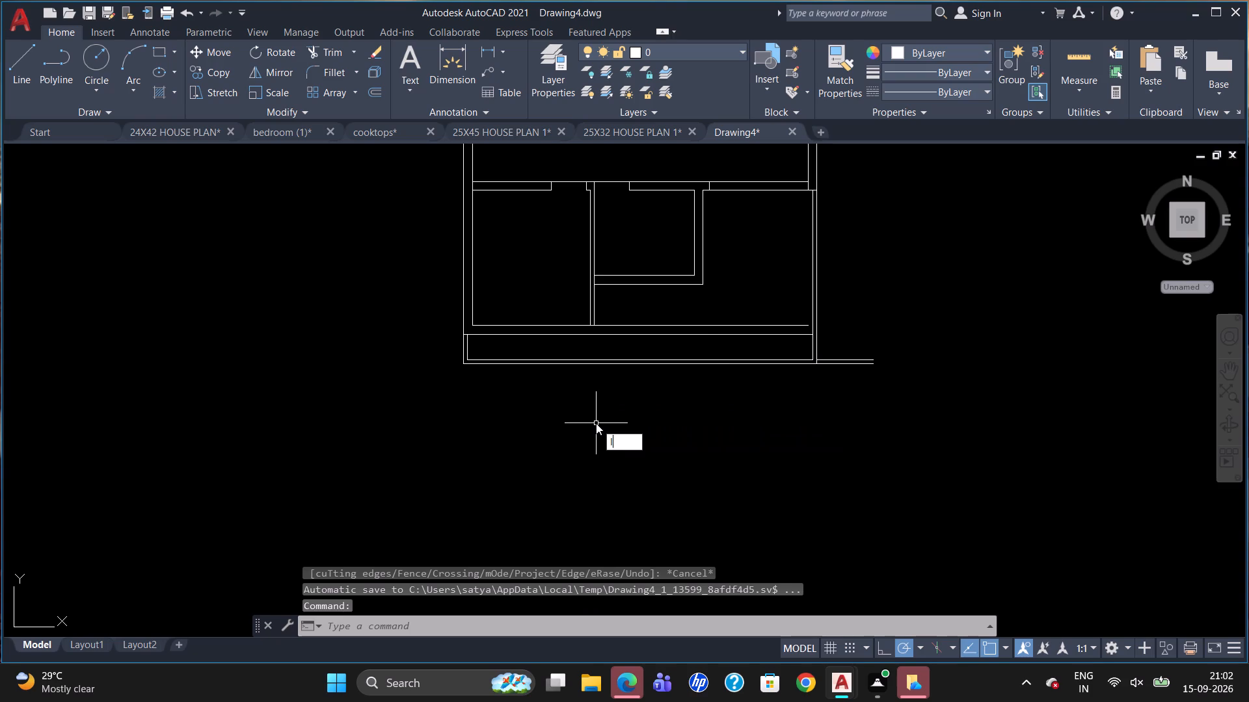
{"action": "key", "text": "Return"}
{"action": "scroll", "coordinate": [596, 371], "scroll_direction": "up", "scroll_amount": 3}
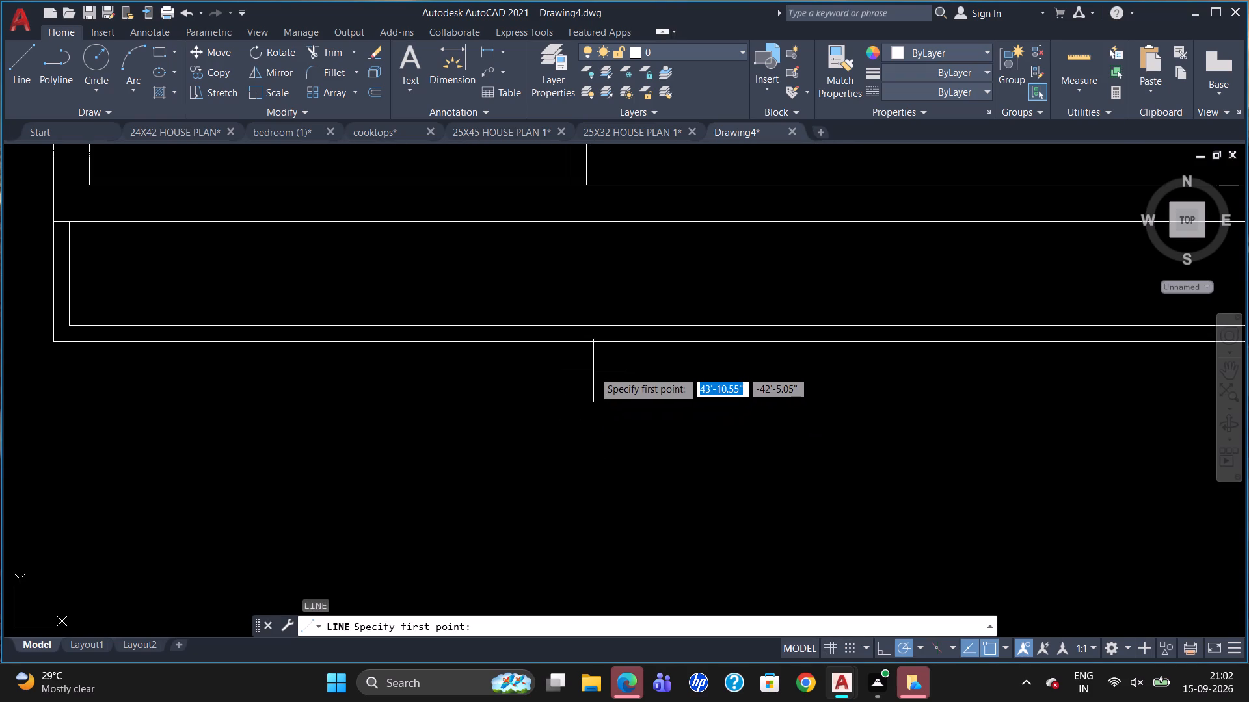
{"action": "left_click", "coordinate": [587, 188]}
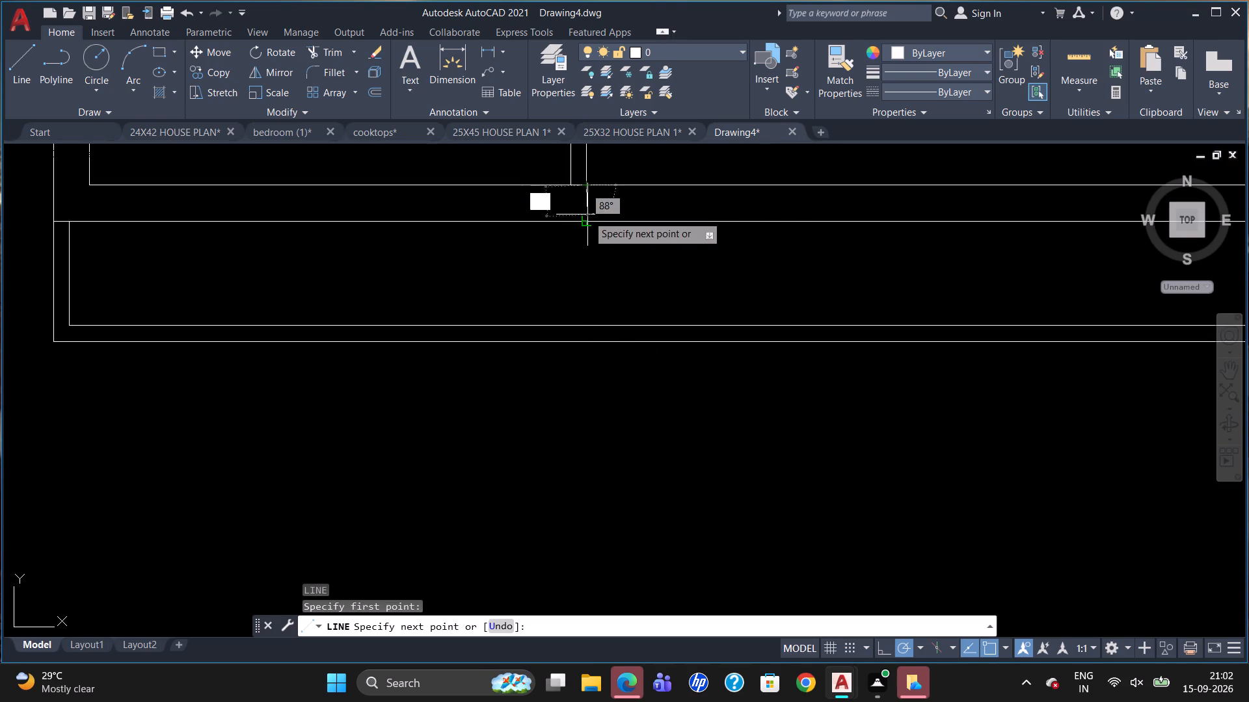
{"action": "left_click", "coordinate": [584, 224]}
{"action": "key", "text": "Escape"}
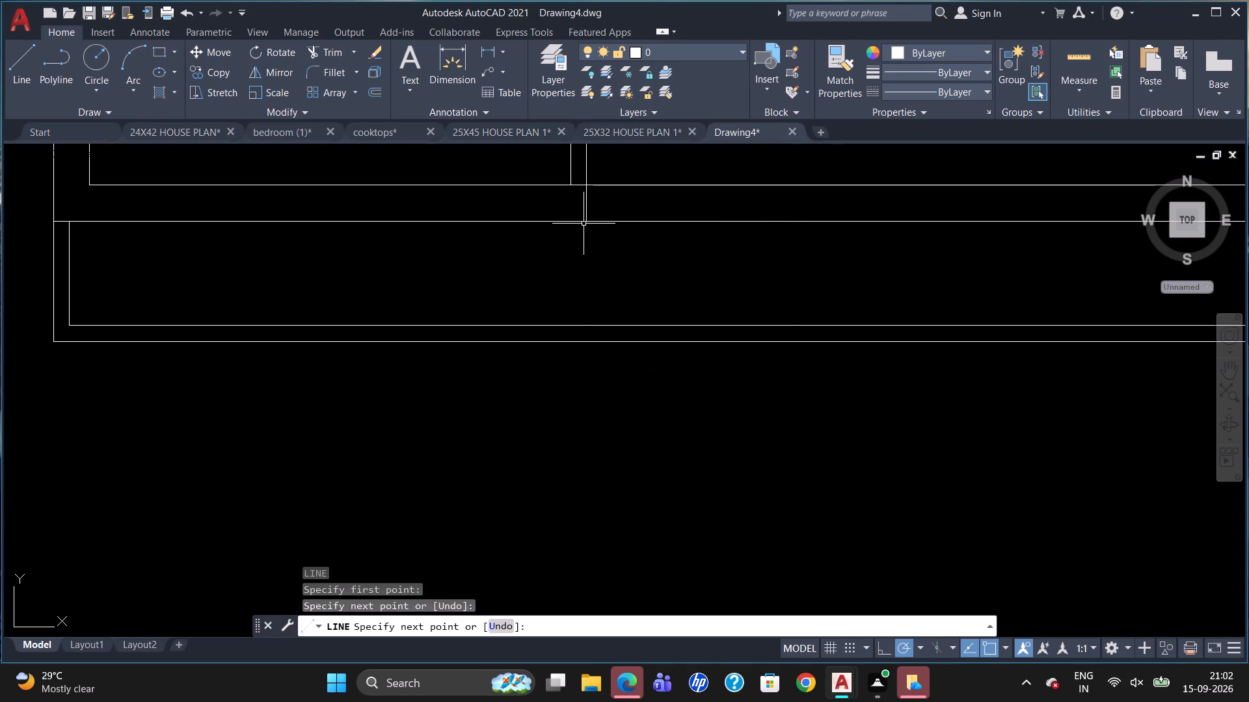
Trim the 4" partition's right line where the 9" wall under the small middle room meets it.
{"action": "scroll", "coordinate": [610, 261], "scroll_direction": "down", "scroll_amount": 3}
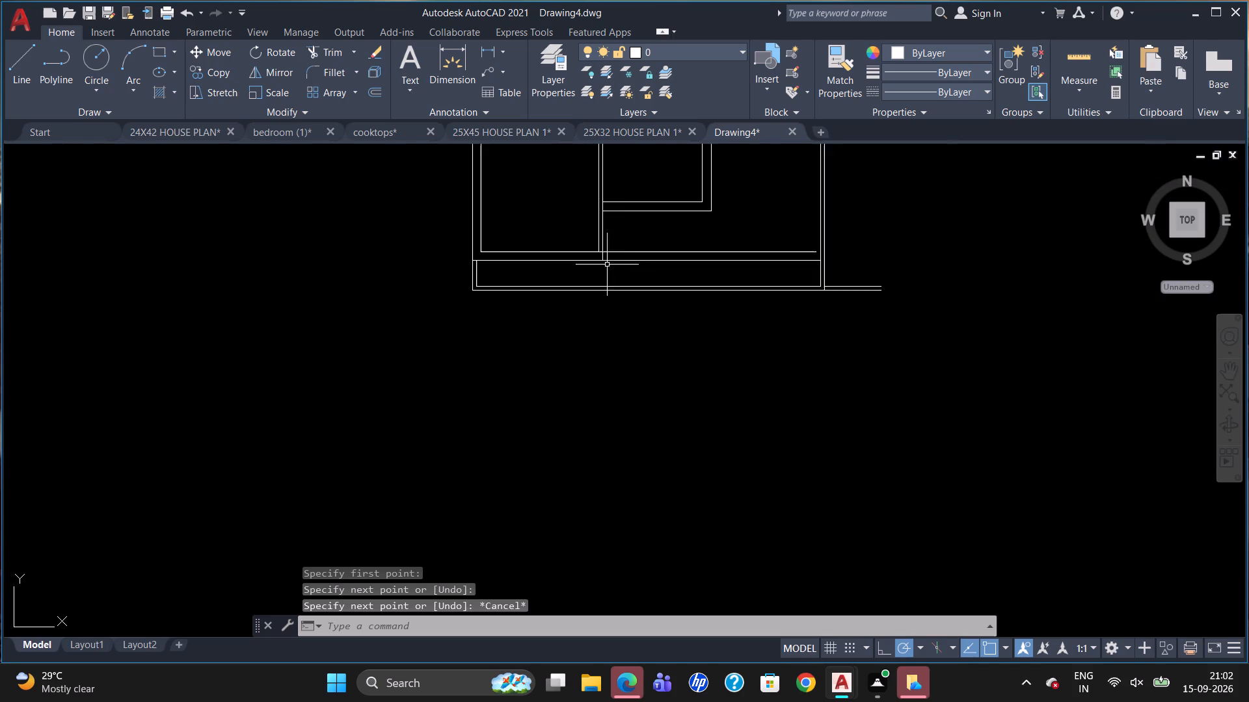
{"action": "scroll", "coordinate": [626, 209], "scroll_direction": "up", "scroll_amount": 1}
{"action": "scroll", "coordinate": [629, 281], "scroll_direction": "down", "scroll_amount": 1}
{"action": "scroll", "coordinate": [648, 261], "scroll_direction": "up", "scroll_amount": 1}
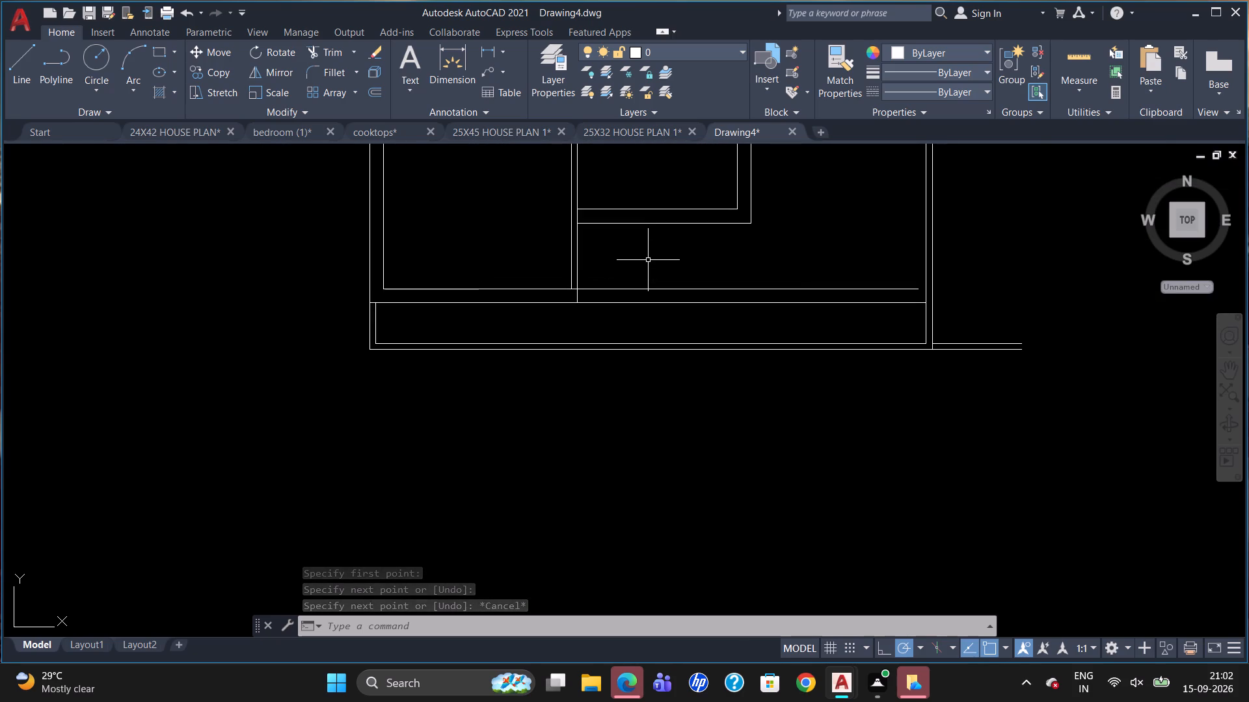
{"action": "scroll", "coordinate": [633, 233], "scroll_direction": "up", "scroll_amount": 1}
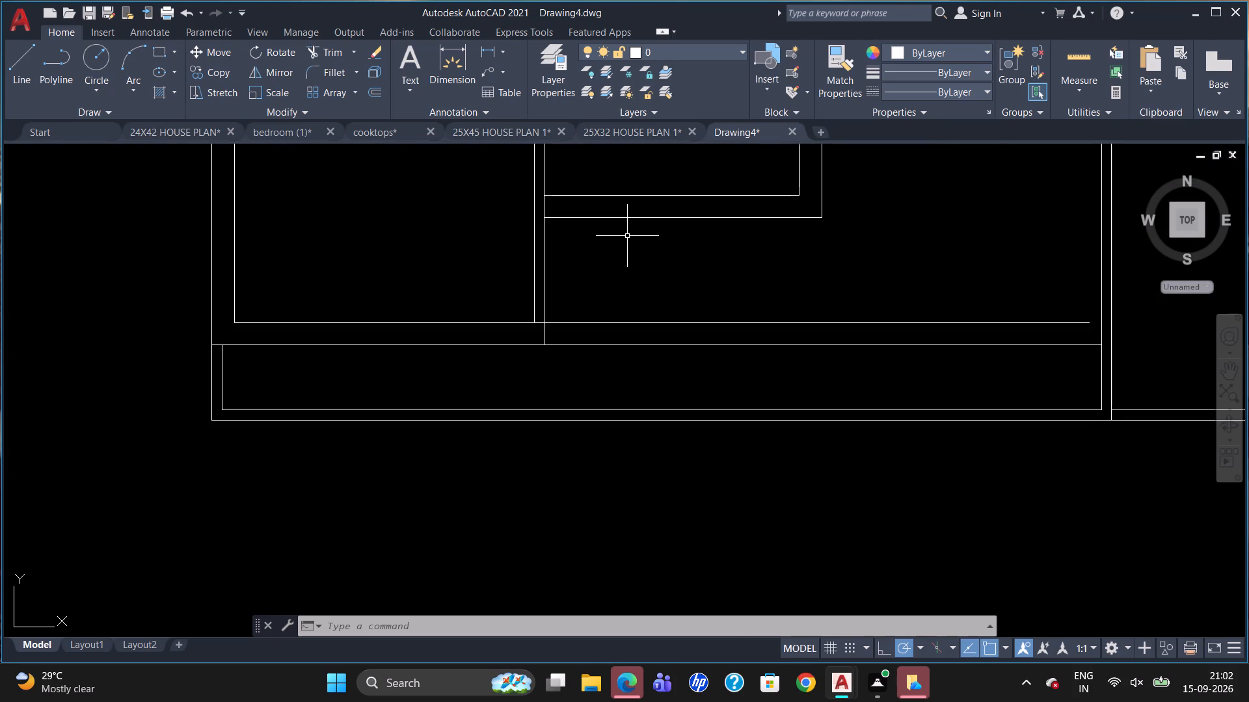
{"action": "type", "text": "tr"}
{"action": "key", "text": "Return"}
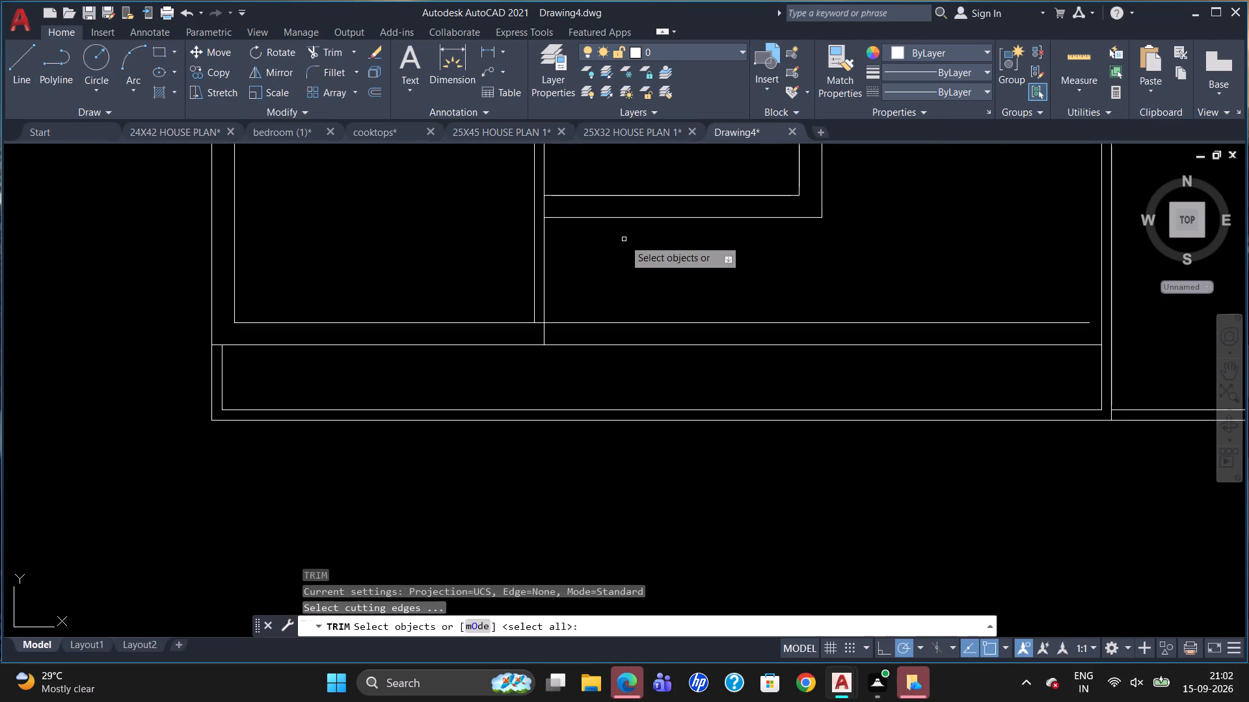
{"action": "key", "text": "Return"}
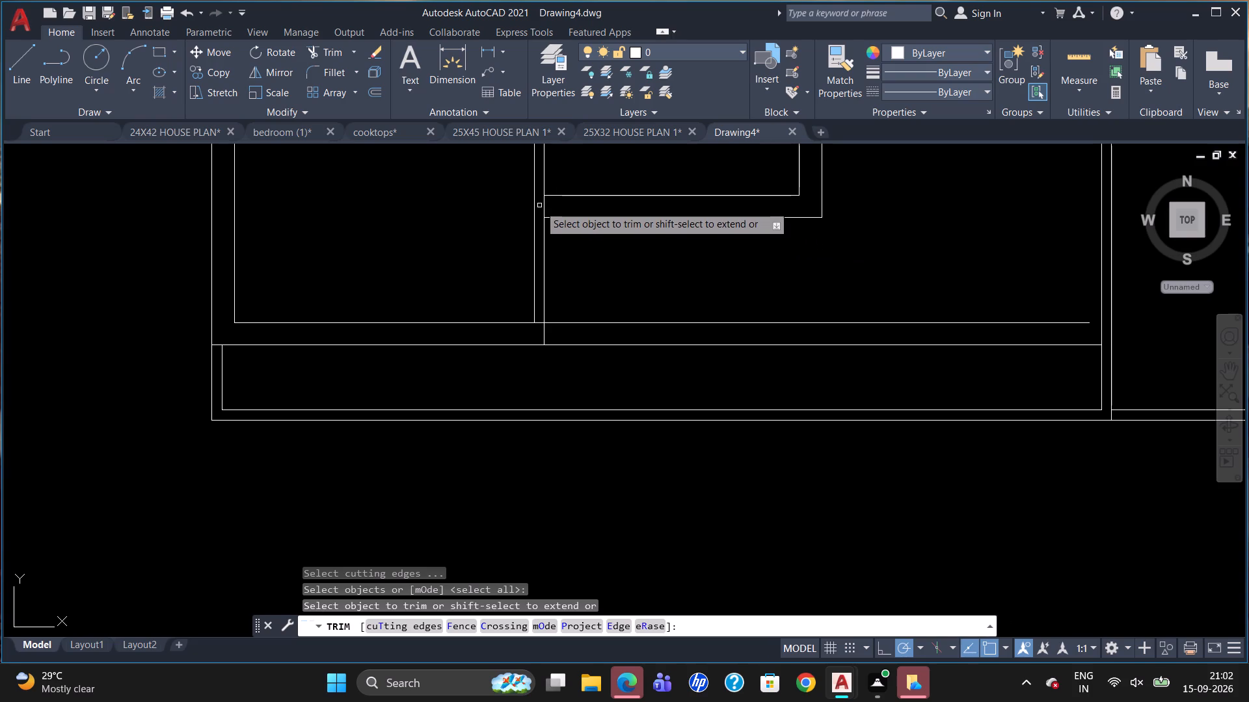
{"action": "left_click", "coordinate": [543, 205]}
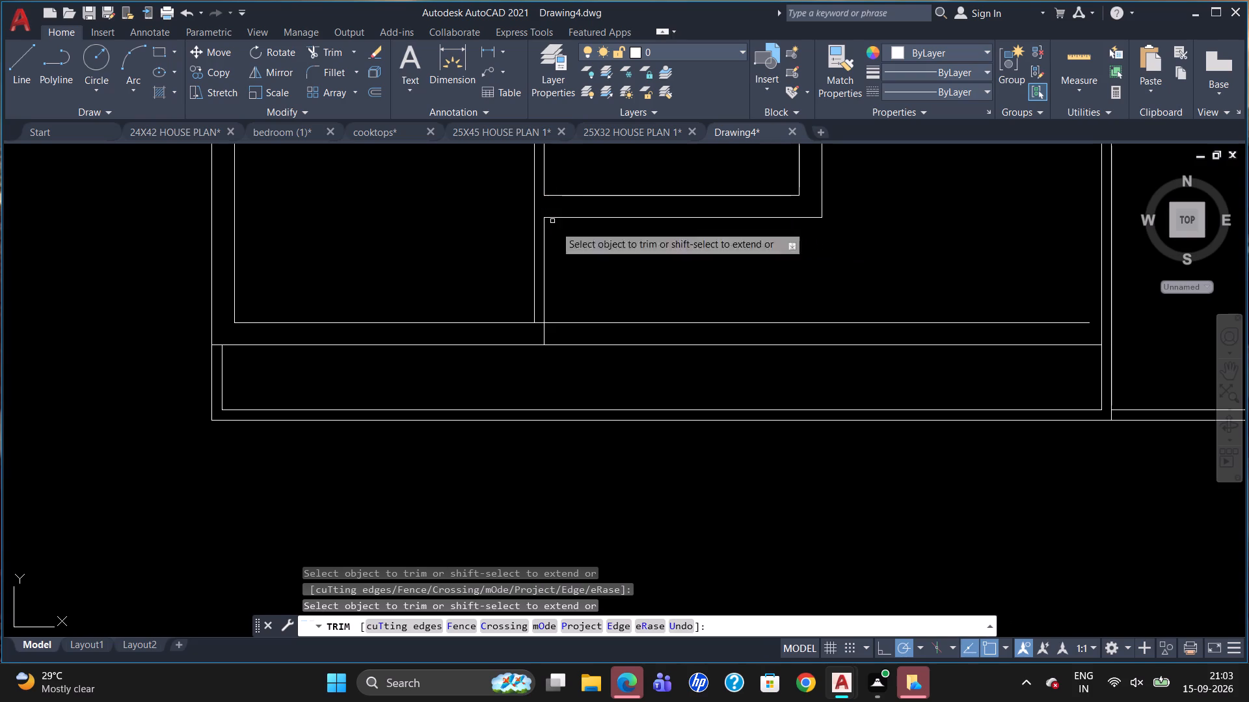
{"action": "key", "text": "Escape"}
Draw a short line across the 4" partition wall, 4" below the corner with the small middle room's 9" bottom wall.
{"action": "key", "text": "l"}
{"action": "key", "text": "Return"}
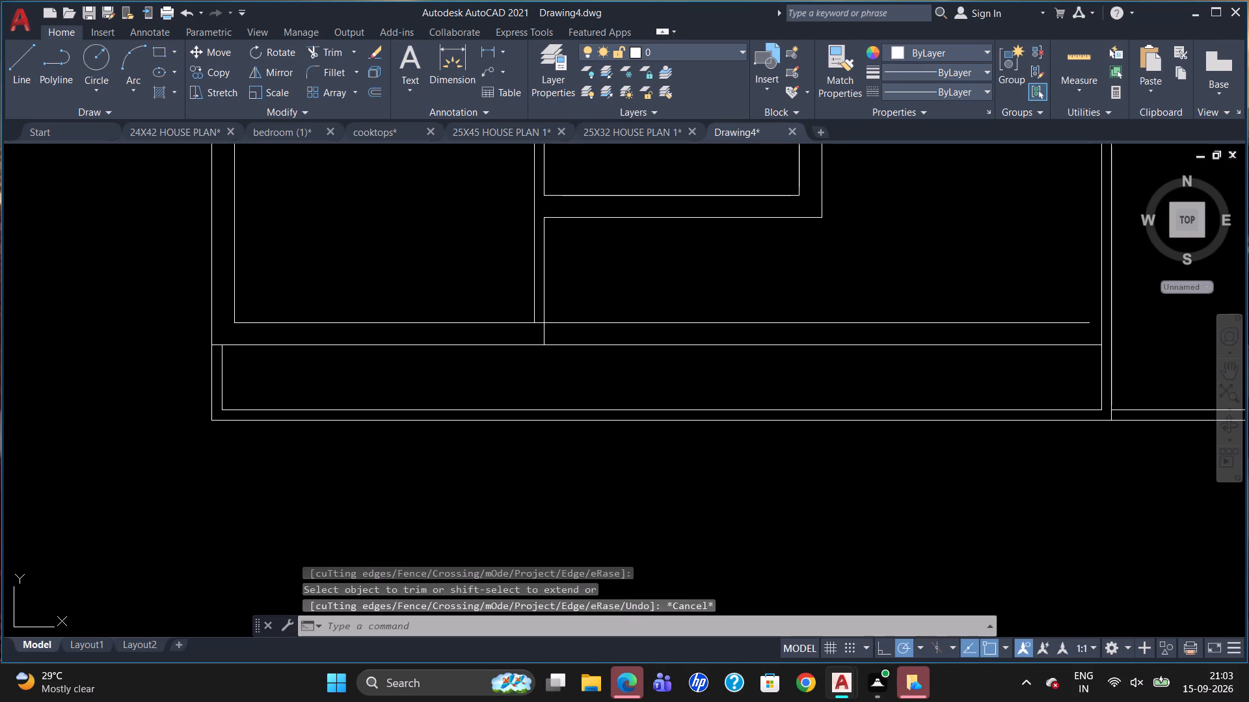
{"action": "type", "text": "tk"}
{"action": "key", "text": "Return"}
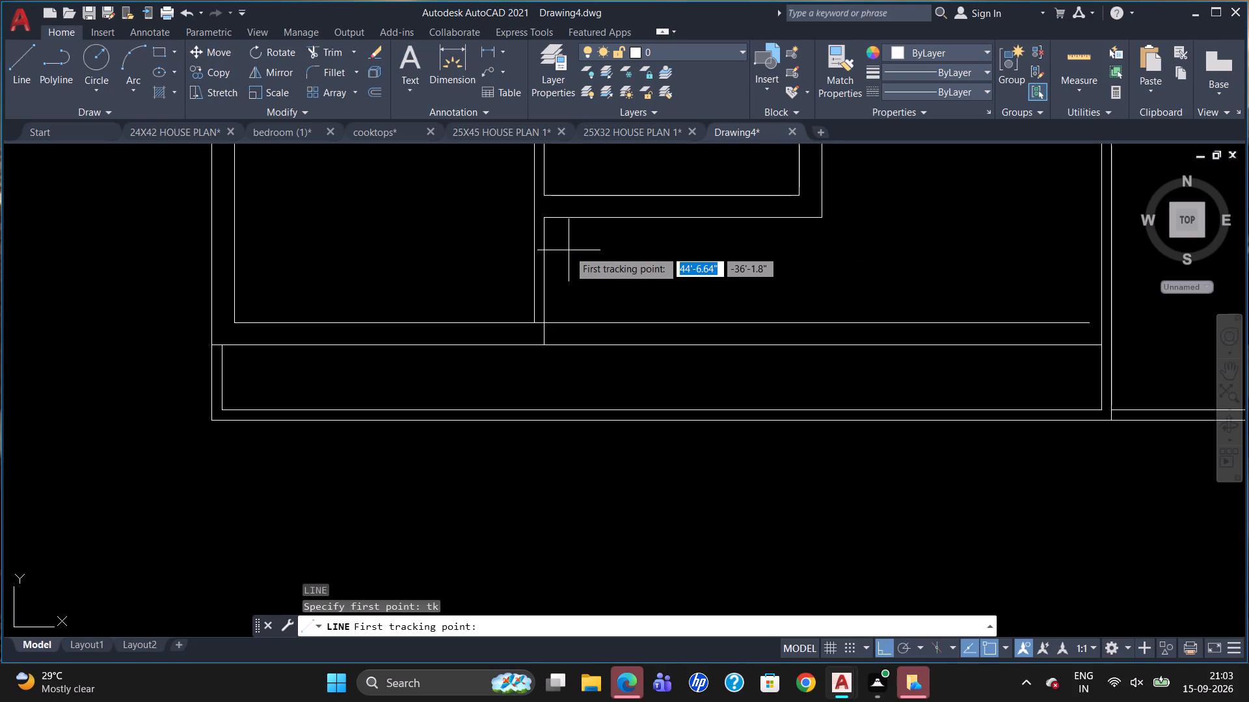
{"action": "left_click", "coordinate": [546, 220]}
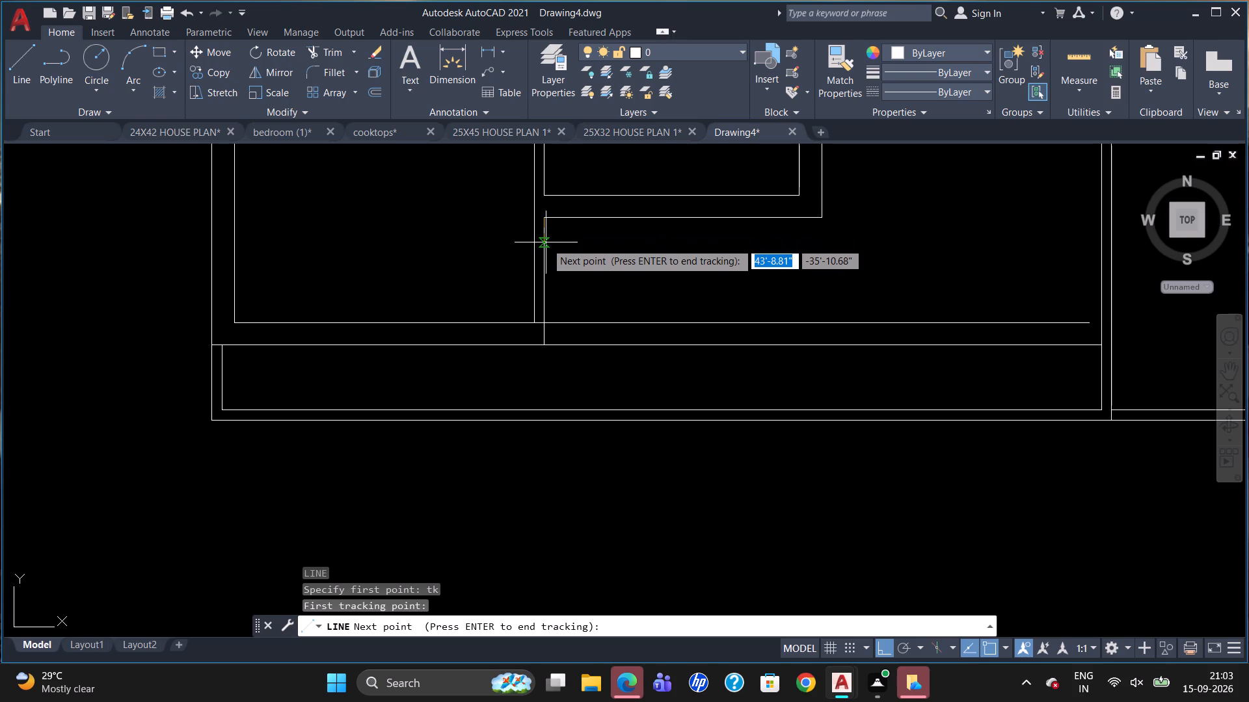
{"action": "key", "text": "4"}
{"action": "key", "text": "Return"}
{"action": "key", "text": "Return"}
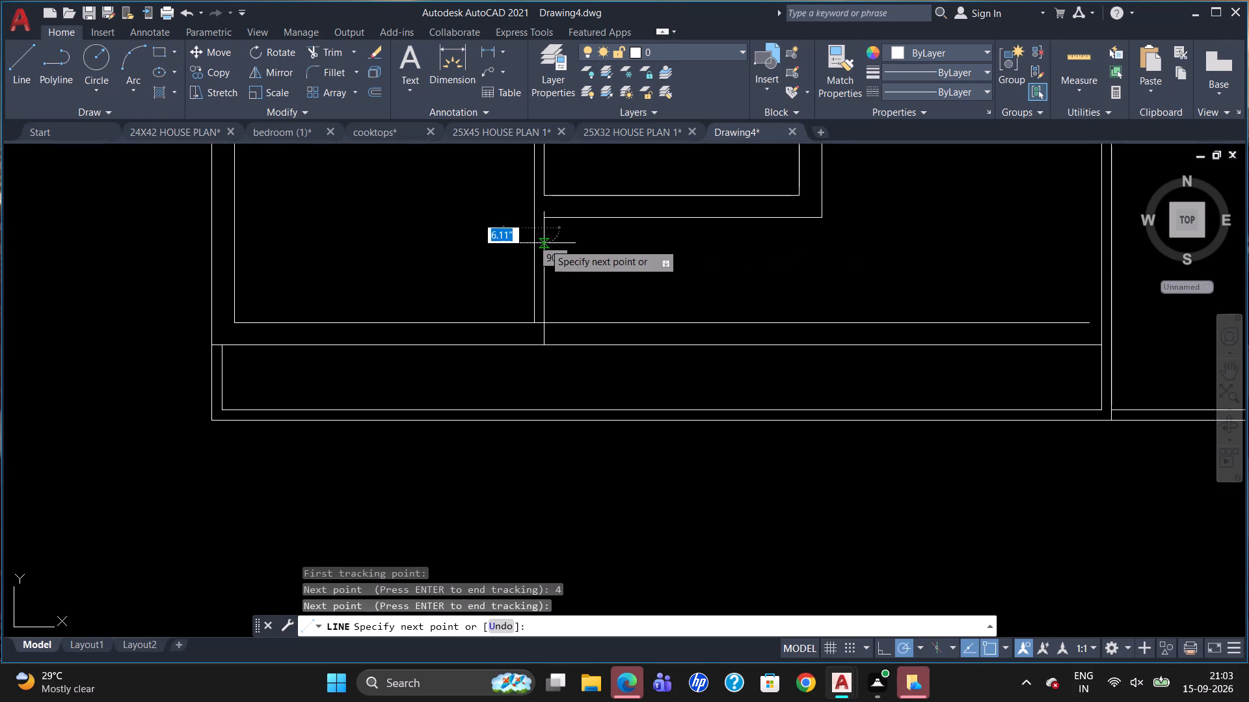
{"action": "scroll", "coordinate": [542, 223], "scroll_direction": "up", "scroll_amount": 3}
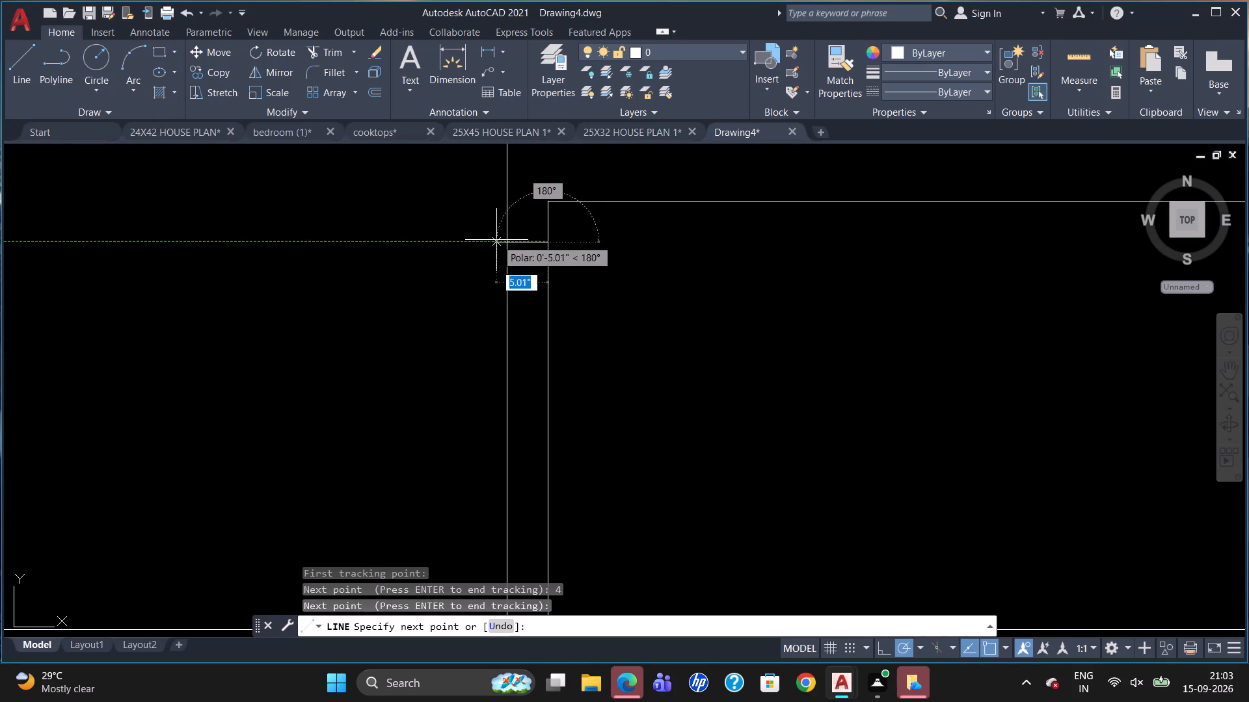
{"action": "left_click", "coordinate": [505, 239]}
{"action": "key", "text": "Escape"}
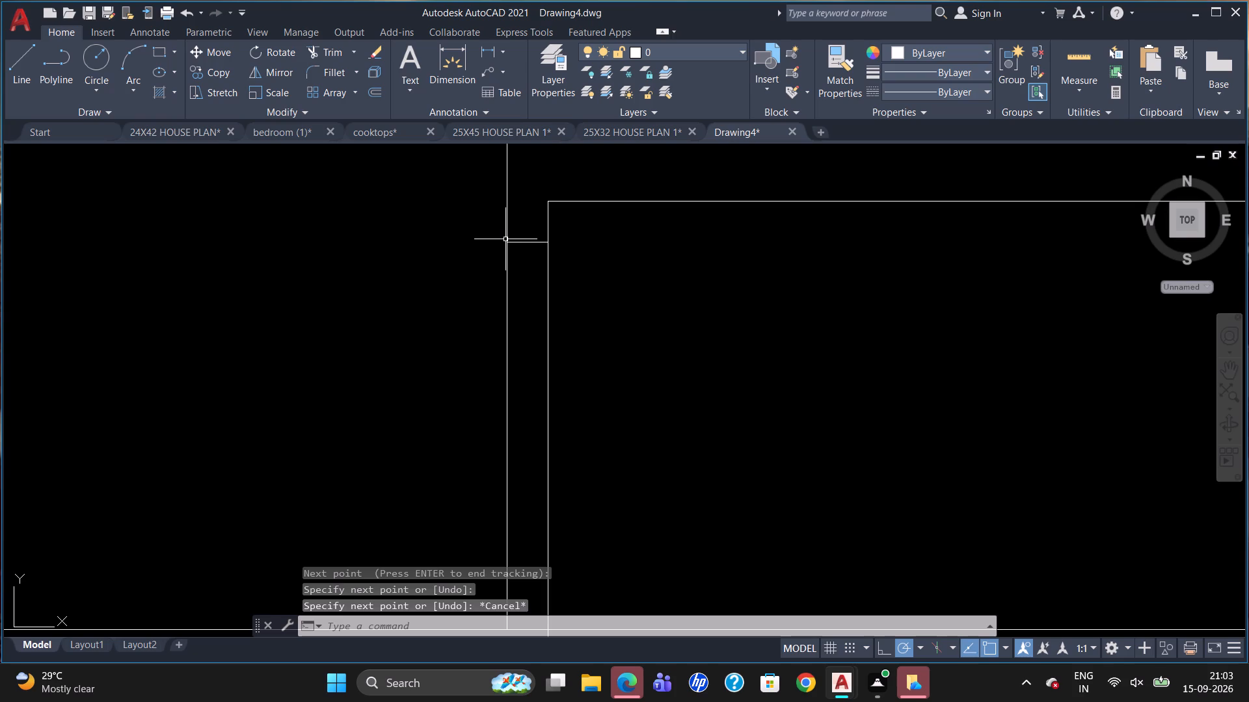
Trim away the partition's left line from the short cross line down to the bottom wall's inner line.
{"action": "scroll", "coordinate": [616, 222], "scroll_direction": "down", "scroll_amount": 2}
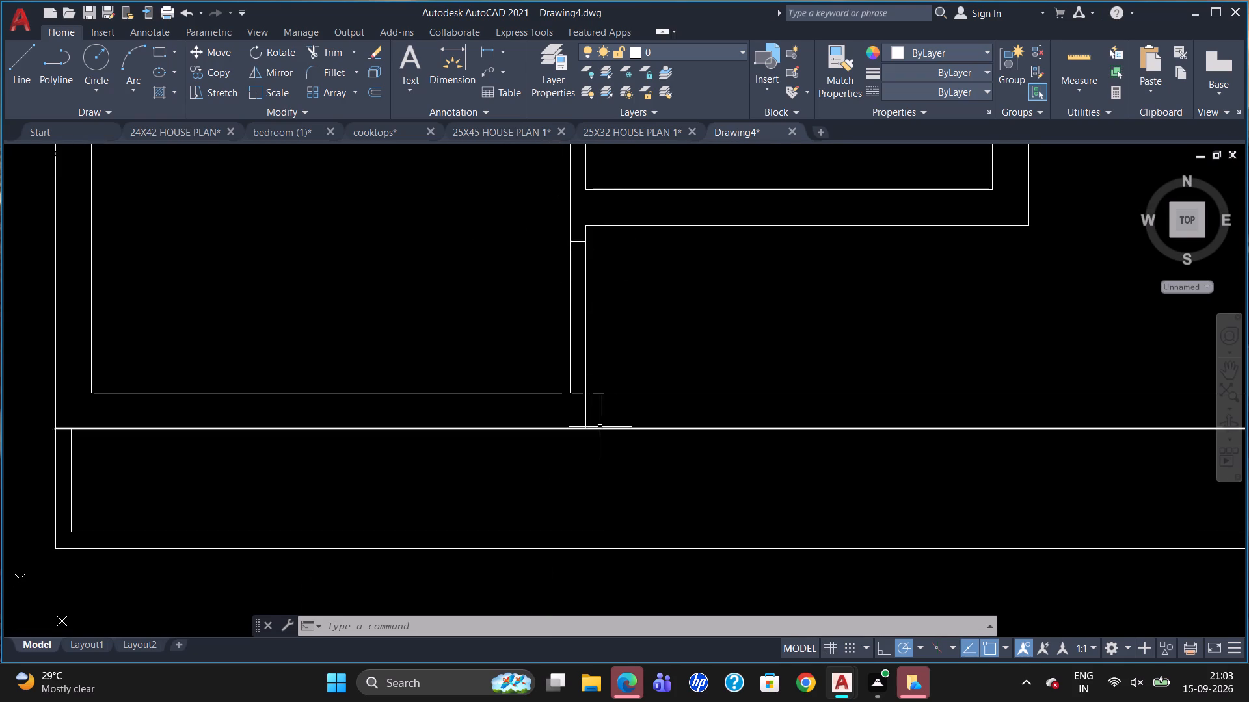
{"action": "type", "text": "tr"}
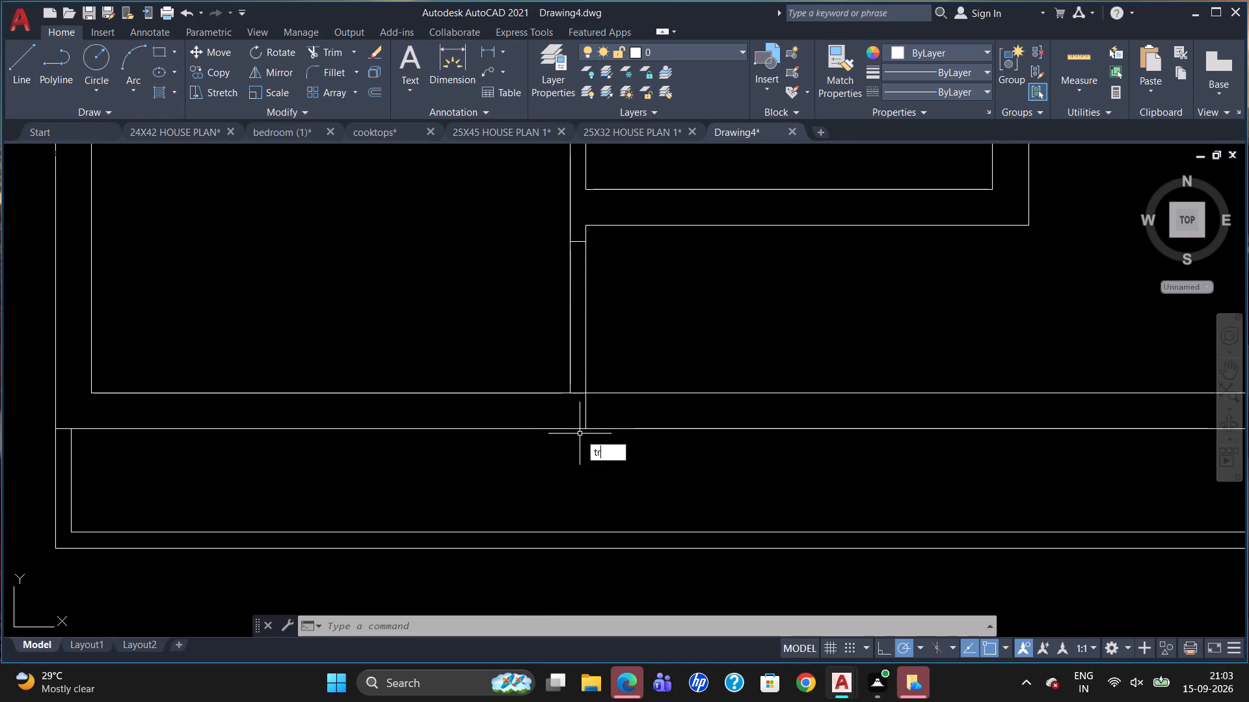
{"action": "key", "text": "Return"}
{"action": "key", "text": "Return"}
{"action": "left_click", "coordinate": [565, 326]}
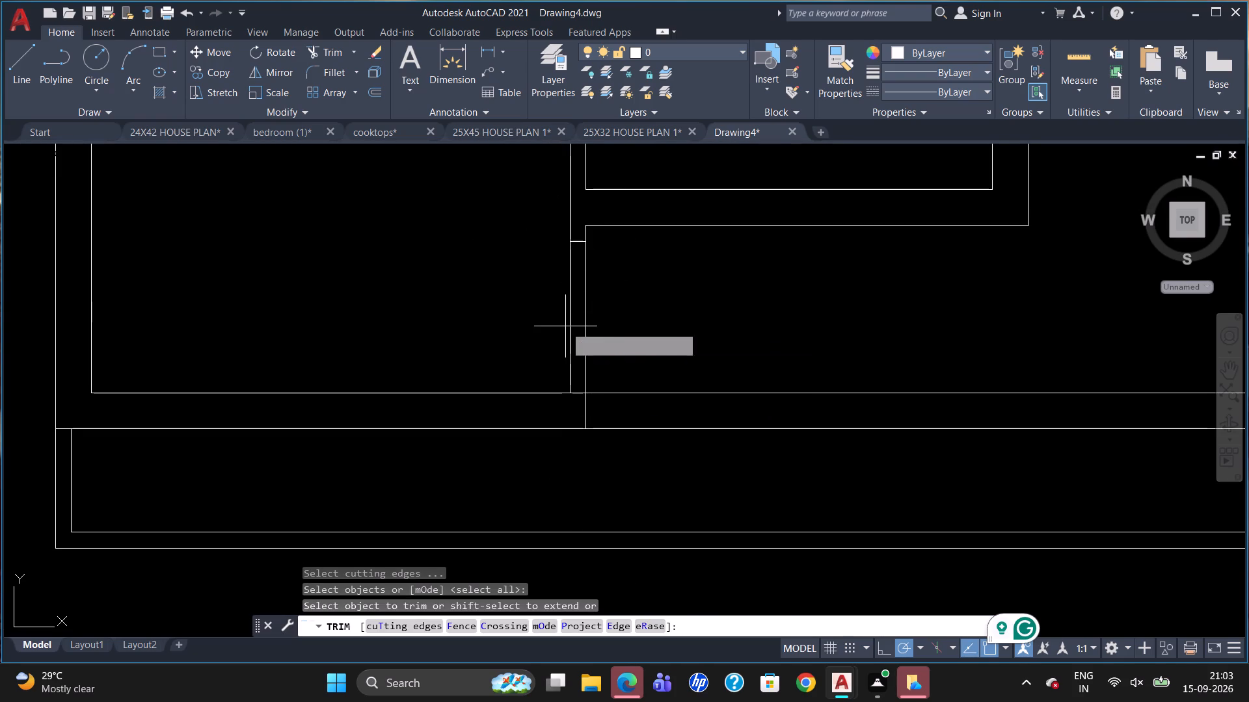
{"action": "left_click", "coordinate": [570, 320]}
{"action": "scroll", "coordinate": [587, 301], "scroll_direction": "down", "scroll_amount": 1}
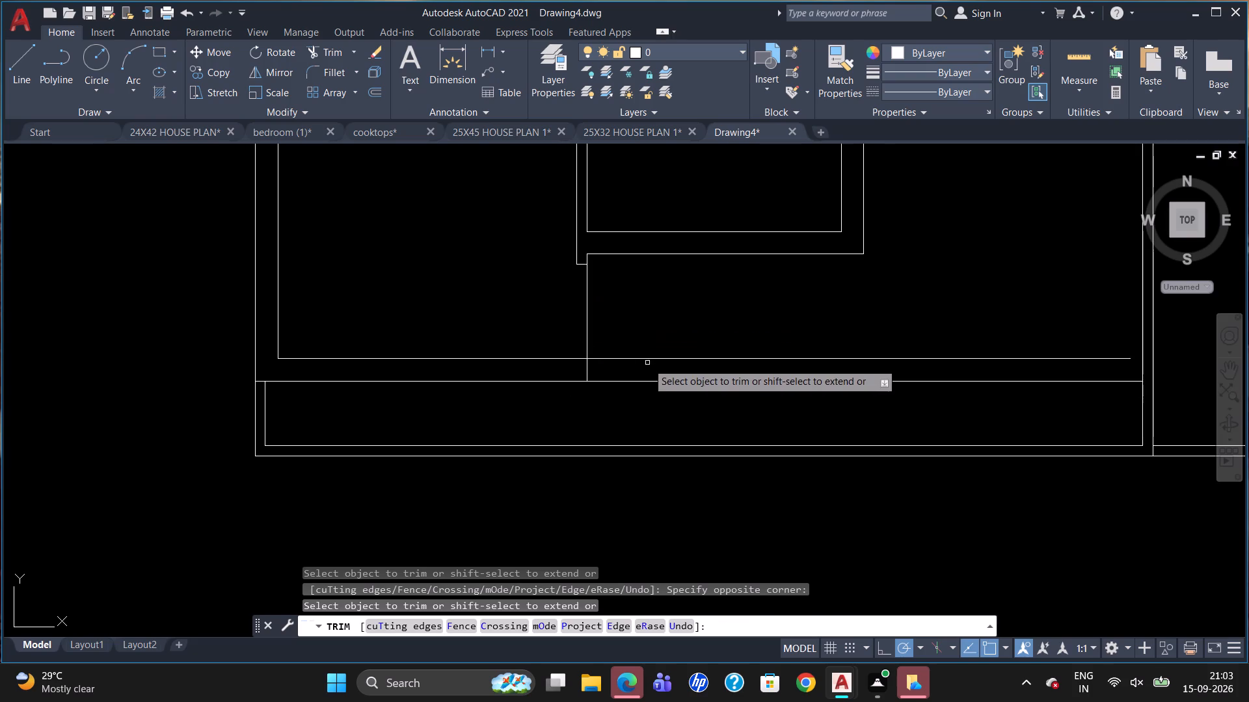
Trim away both lines of the 9" bottom wall between the partition's right line and the right outer wall.
{"action": "scroll", "coordinate": [623, 395], "scroll_direction": "down", "scroll_amount": 1}
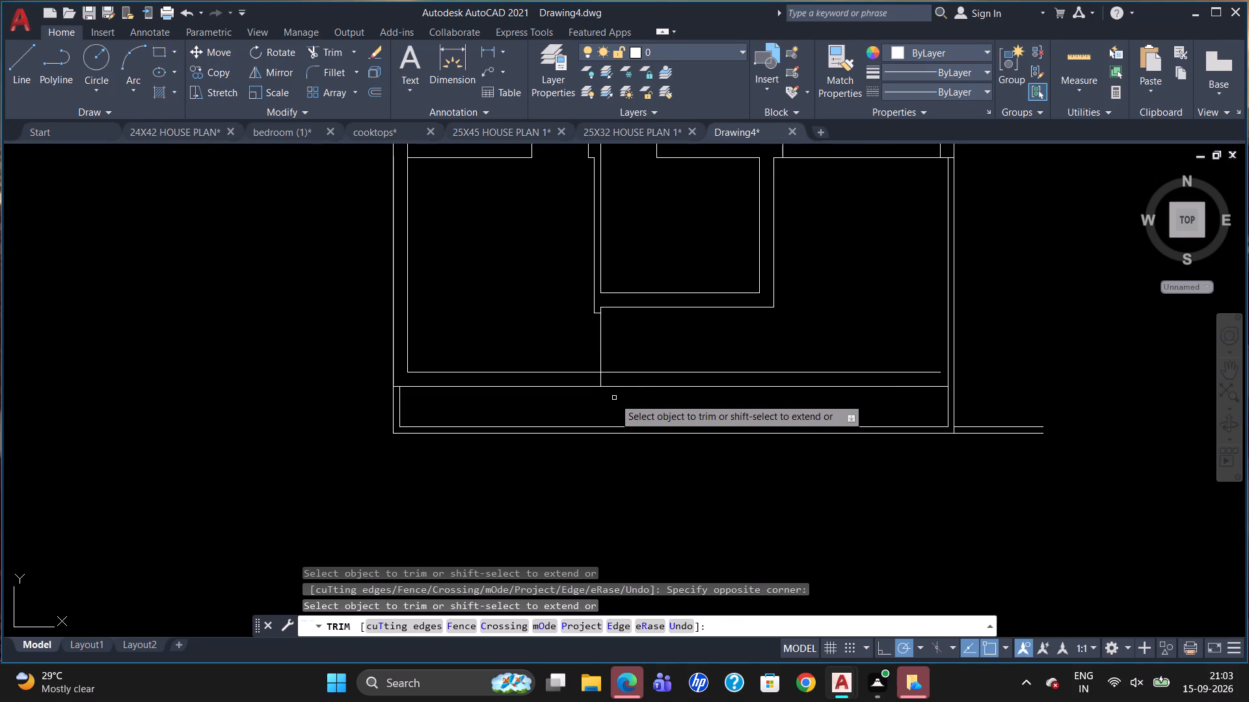
{"action": "scroll", "coordinate": [608, 400], "scroll_direction": "down", "scroll_amount": 1}
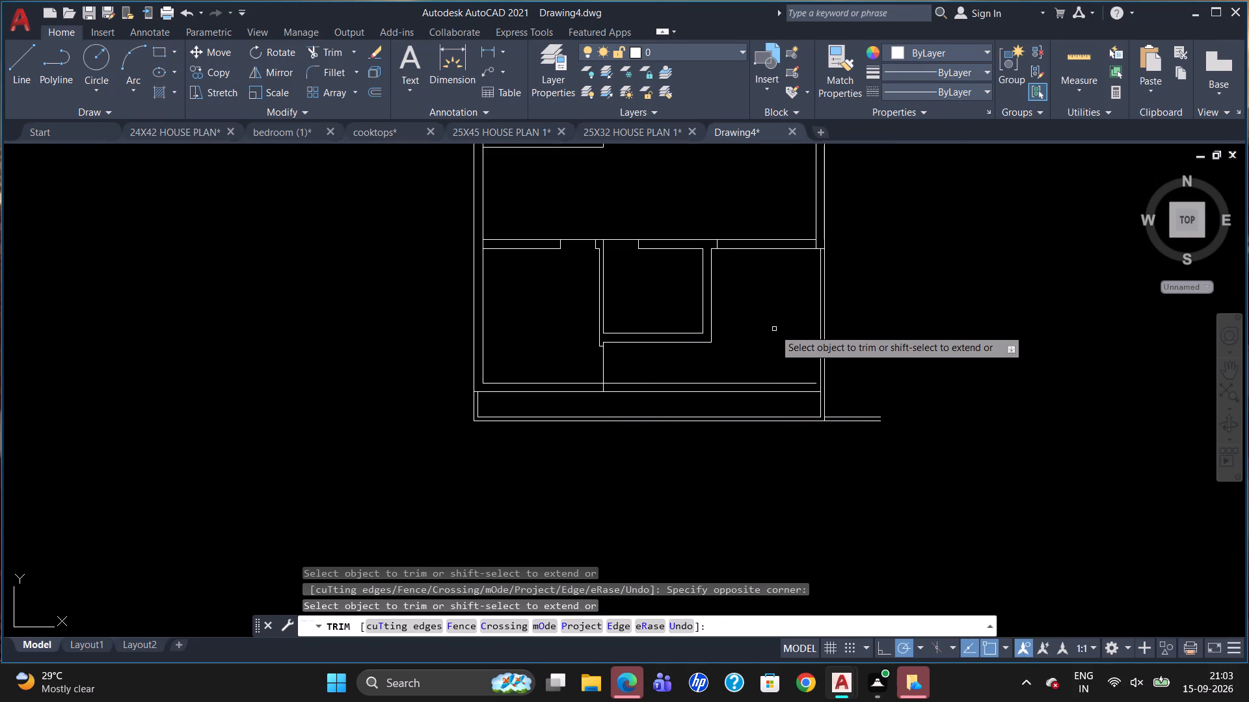
{"action": "left_click", "coordinate": [656, 383]}
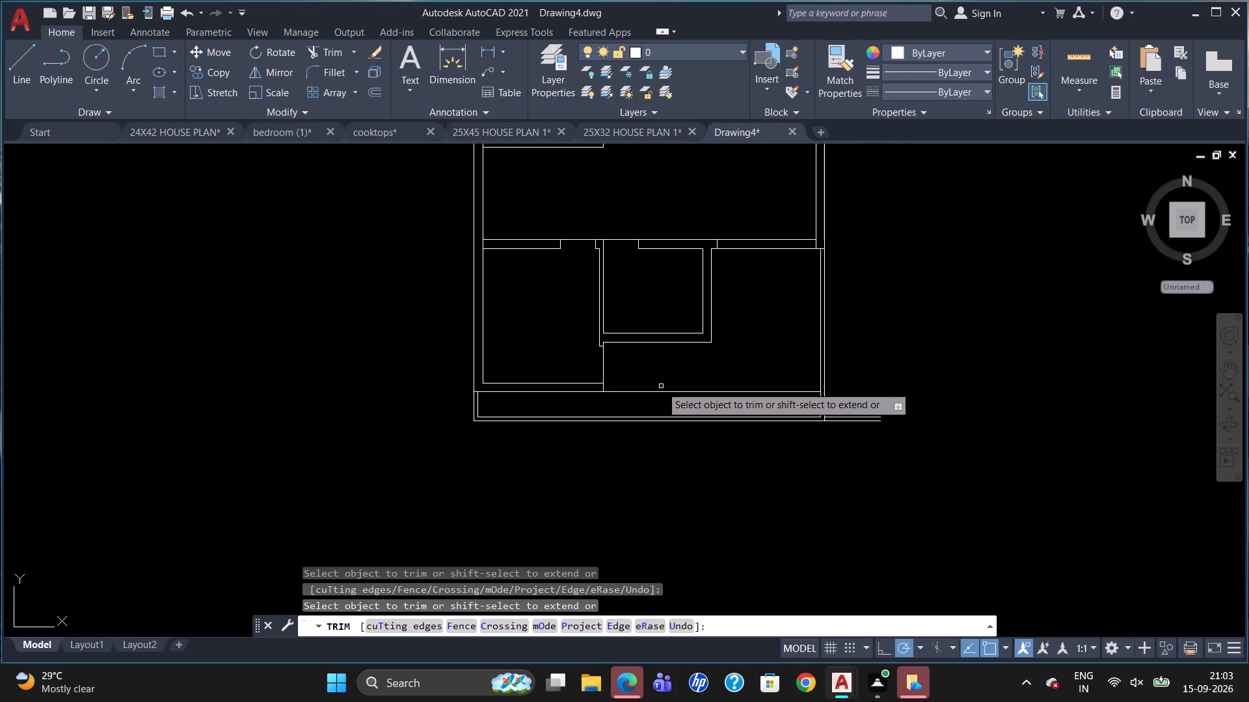
{"action": "left_click", "coordinate": [662, 391]}
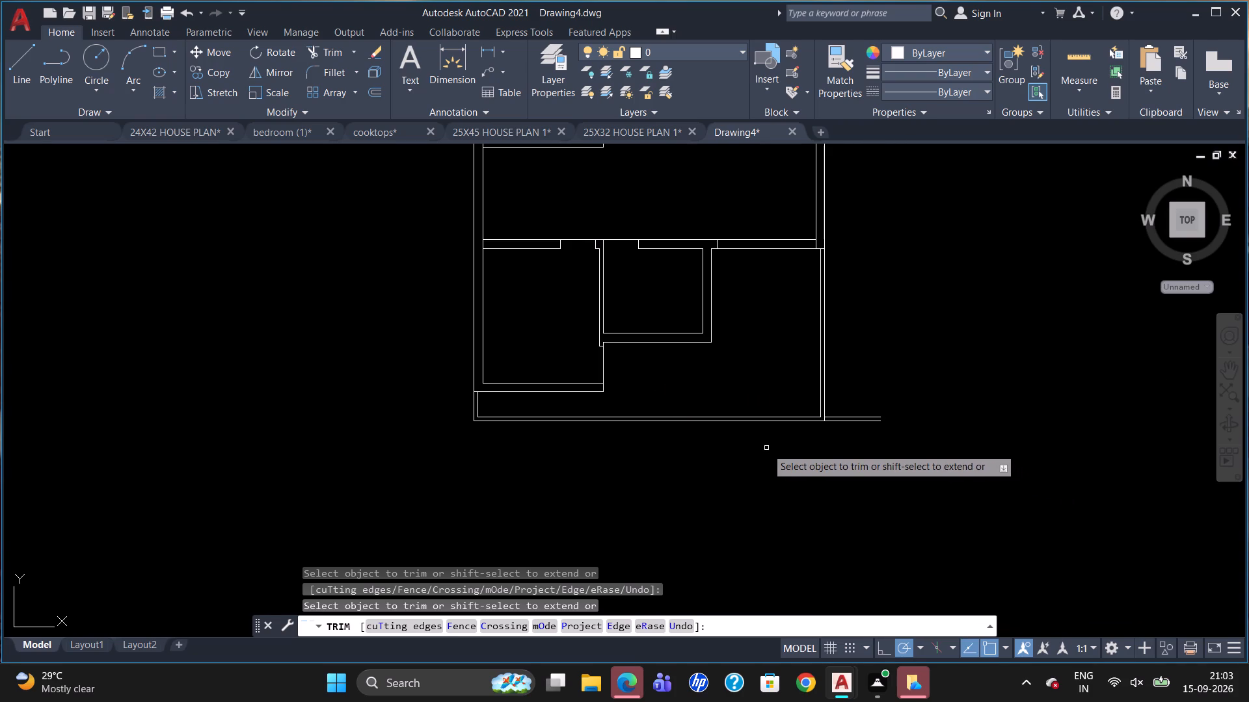
Remove the ends of the bottom extension's two wall lines that project beyond the right outer wall.
{"action": "left_click", "coordinate": [844, 413]}
{"action": "left_click", "coordinate": [844, 419]}
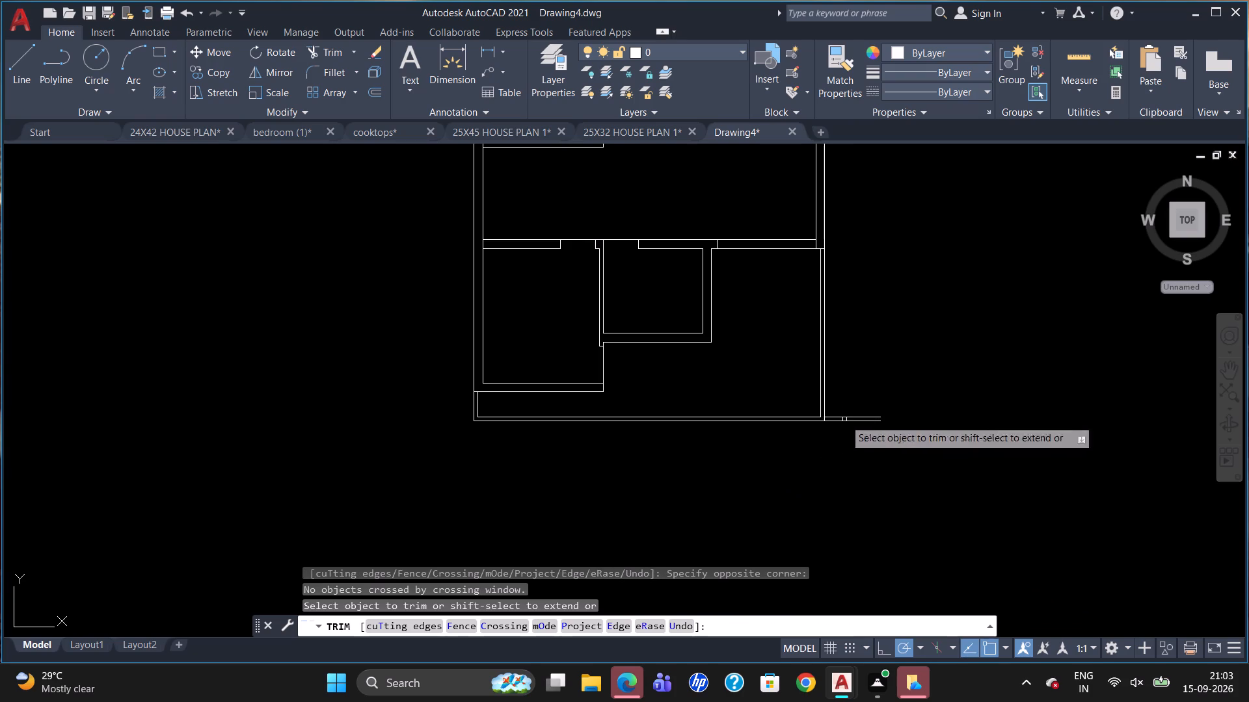
{"action": "left_click", "coordinate": [845, 420]}
{"action": "key", "text": "Escape"}
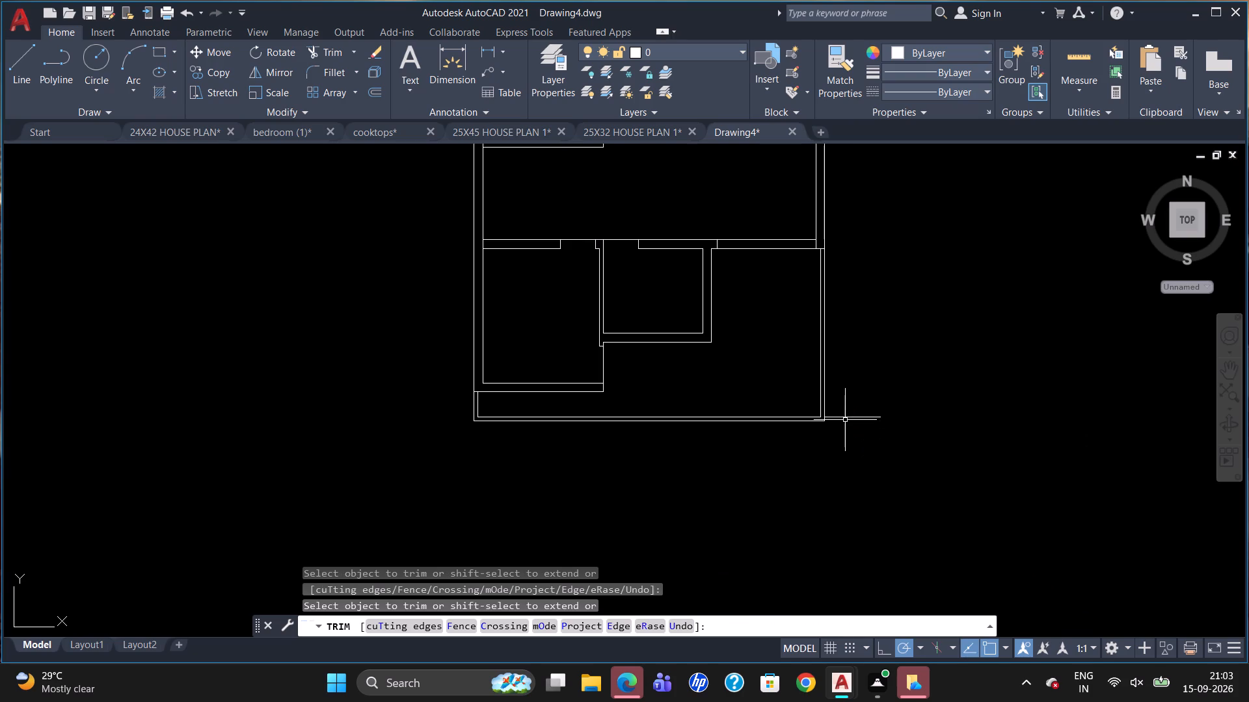
{"action": "left_click", "coordinate": [847, 416]}
{"action": "key", "text": "Delete"}
Draw a vertical line about 6'-5" long from the small middle room's outer bottom-right corner down to the extension's inner bottom line.
{"action": "scroll", "coordinate": [756, 448], "scroll_direction": "up", "scroll_amount": 1}
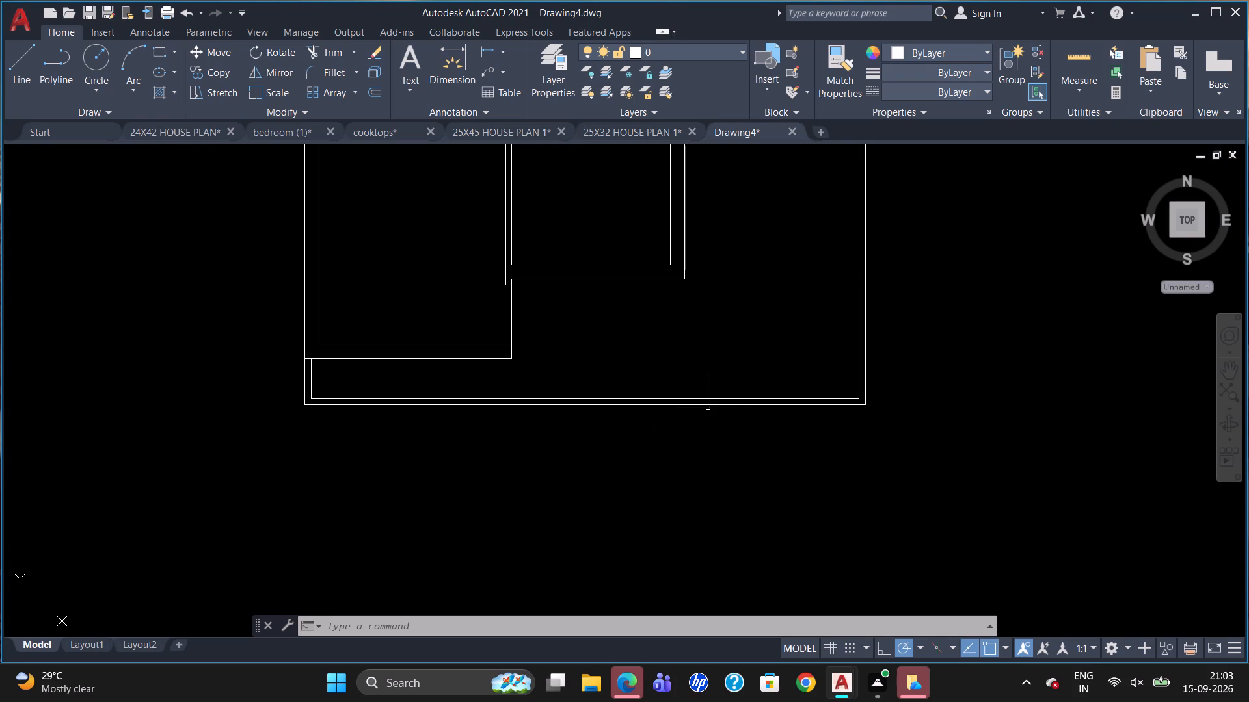
{"action": "key", "text": "l"}
{"action": "key", "text": "Return"}
{"action": "left_click", "coordinate": [682, 280]}
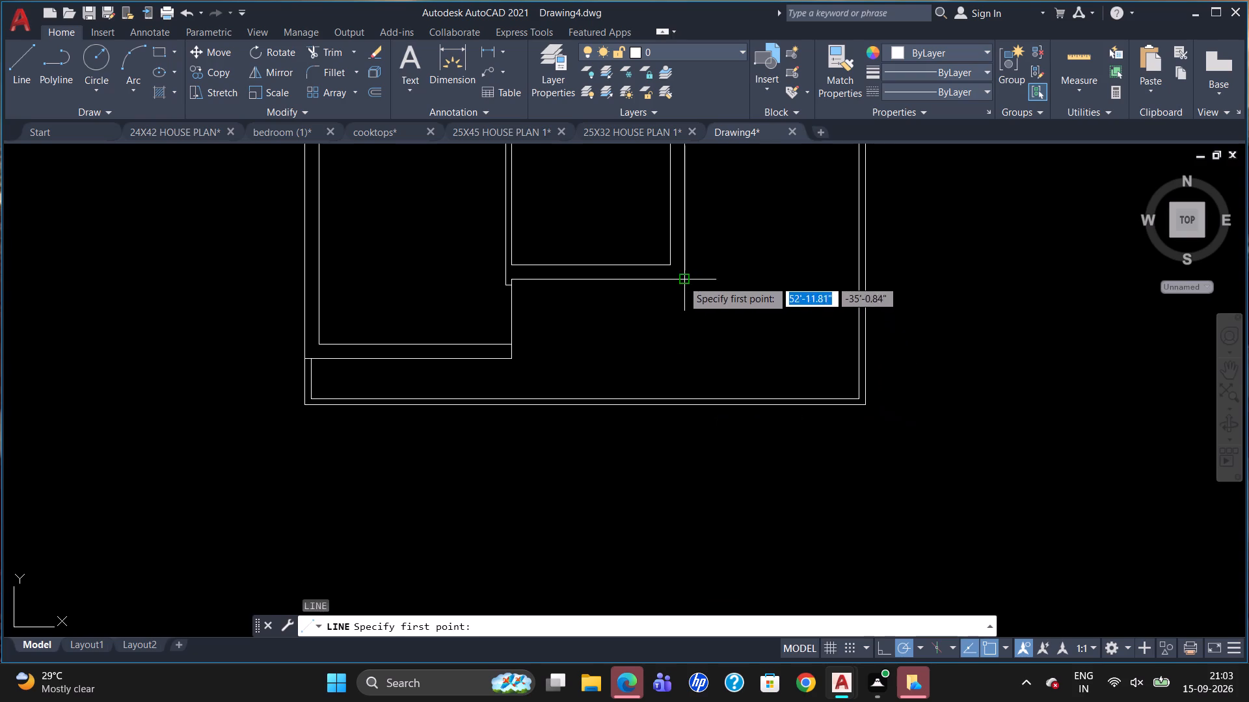
{"action": "left_click", "coordinate": [682, 401]}
{"action": "key", "text": "Escape"}
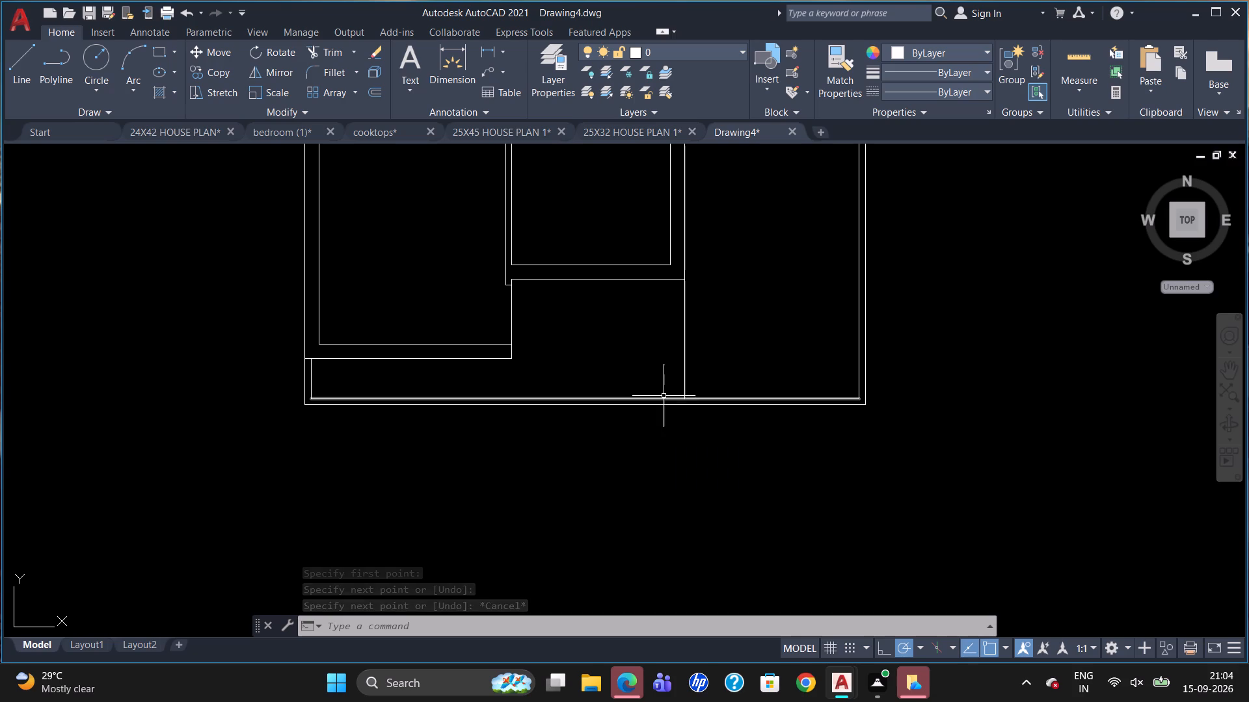
Draw a second vertical line to its left, from the small middle room's outer bottom line down to the extension's inner bottom line.
{"action": "key", "text": "l"}
{"action": "key", "text": "Return"}
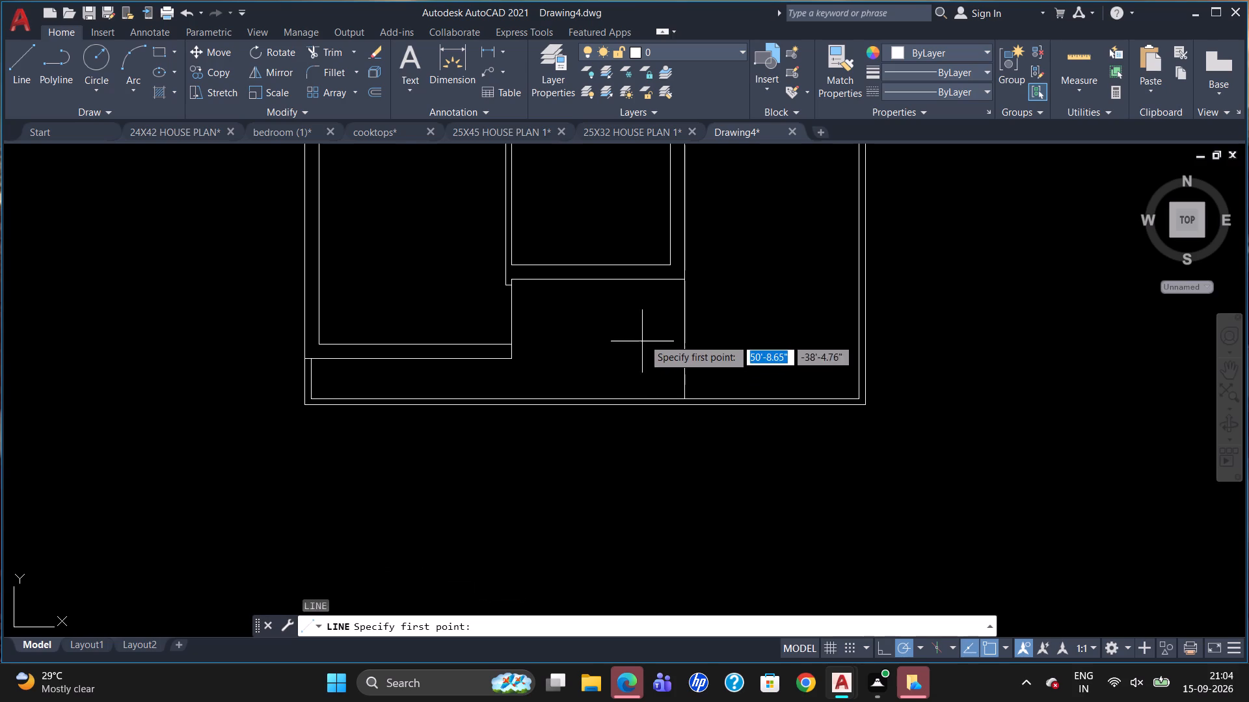
{"action": "left_click", "coordinate": [627, 283]}
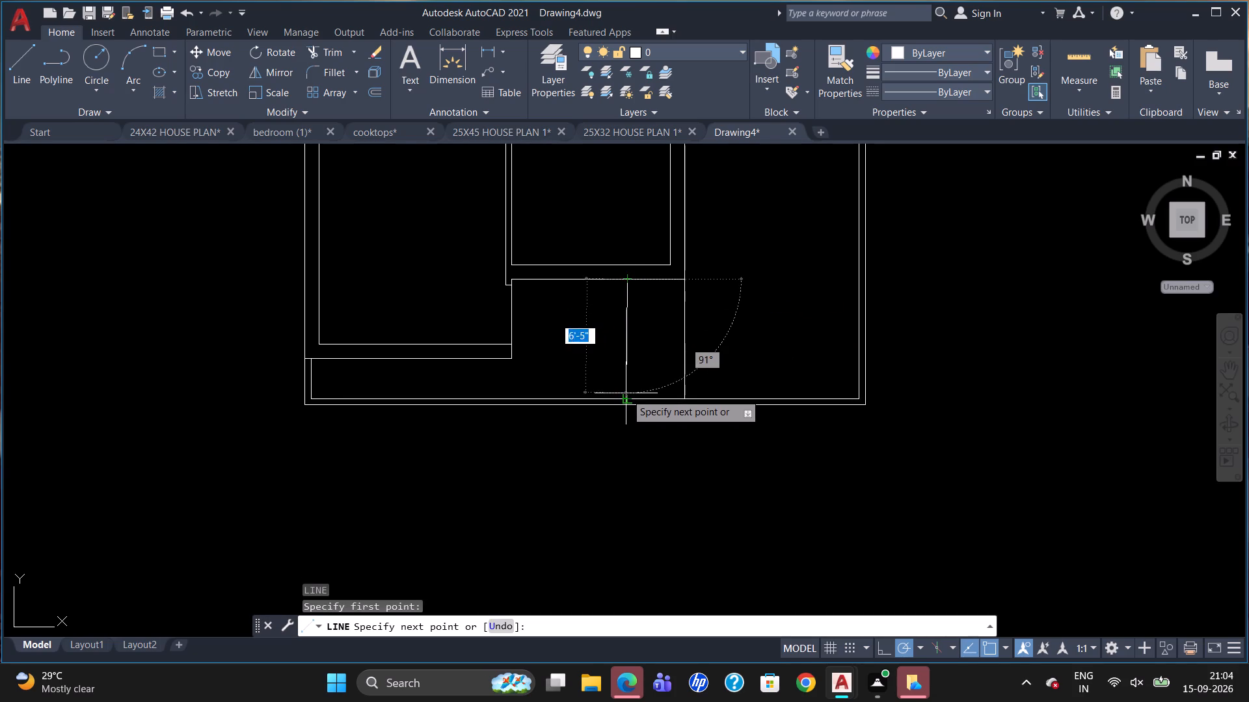
{"action": "left_click", "coordinate": [628, 396]}
{"action": "key", "text": "Escape"}
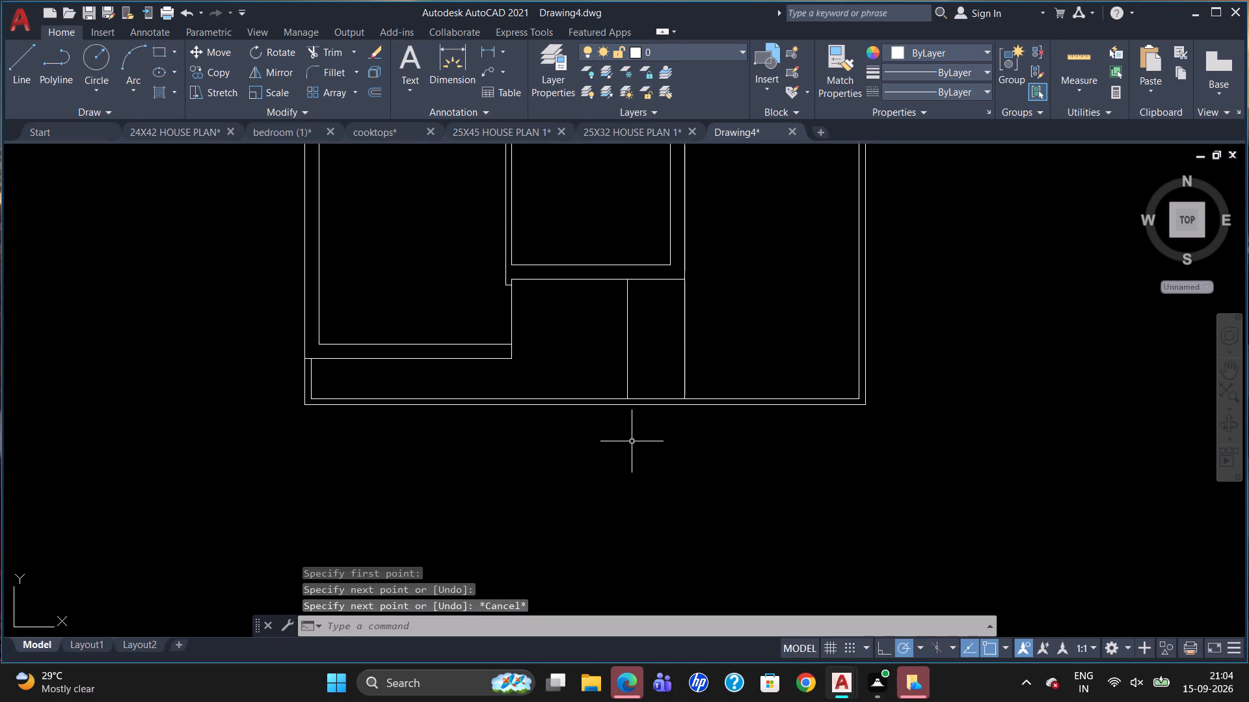
Draw a short line across the extension's 4" bottom wall, between the partition's right line and the left of the two new verticals.
{"action": "scroll", "coordinate": [636, 441], "scroll_direction": "up", "scroll_amount": 1}
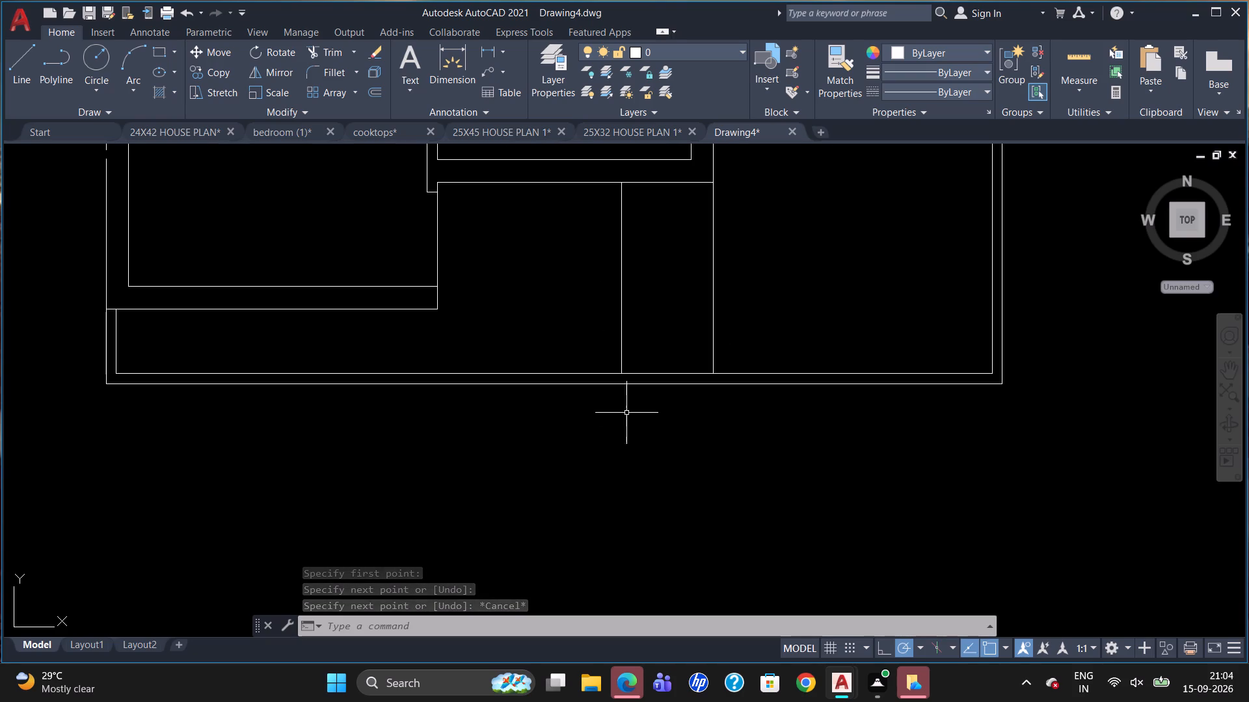
{"action": "key", "text": "l"}
{"action": "key", "text": "Return"}
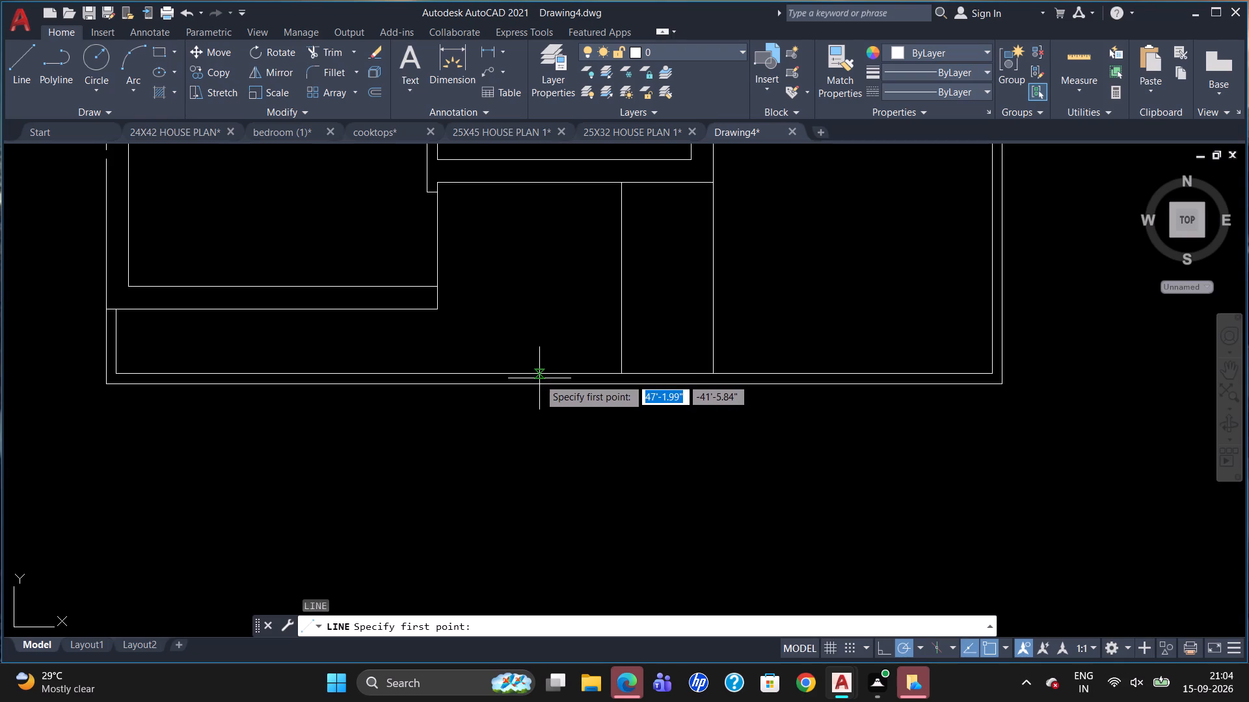
{"action": "scroll", "coordinate": [537, 380], "scroll_direction": "up", "scroll_amount": 1}
{"action": "left_click_drag", "start_coordinate": [531, 369], "coordinate": [531, 375]}
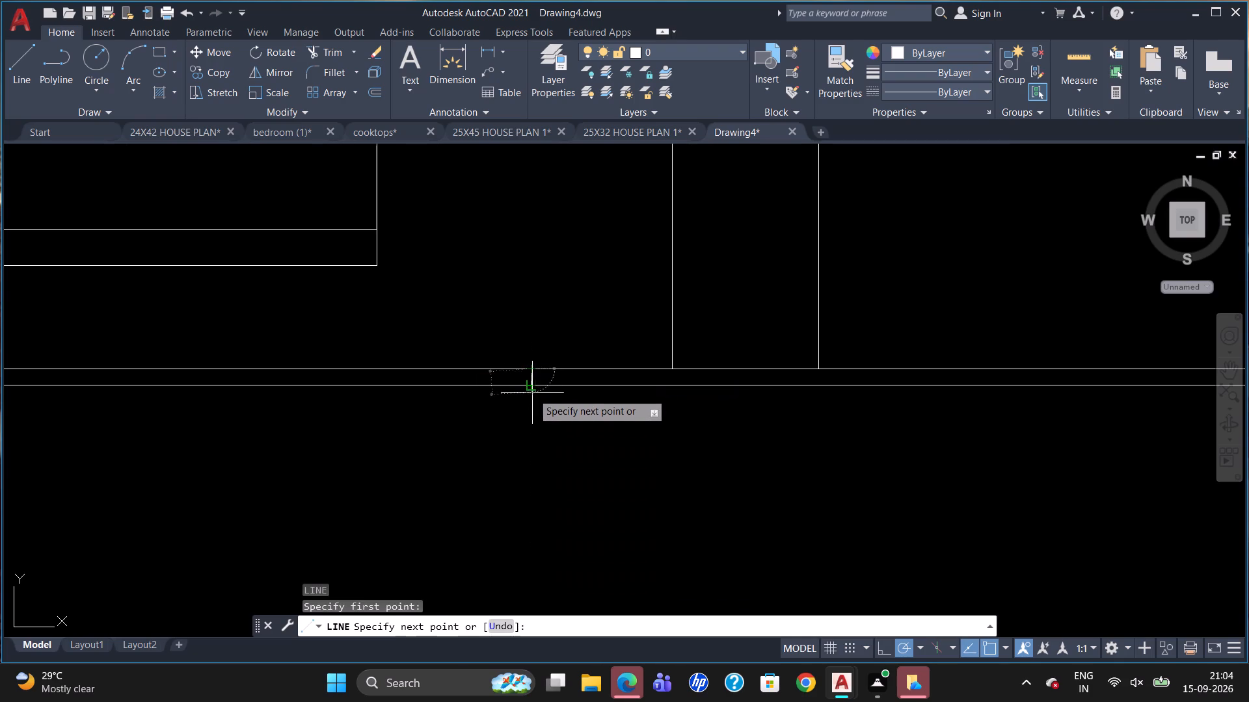
{"action": "left_click", "coordinate": [532, 393]}
{"action": "key", "text": "Escape"}
{"action": "scroll", "coordinate": [571, 419], "scroll_direction": "down", "scroll_amount": 1}
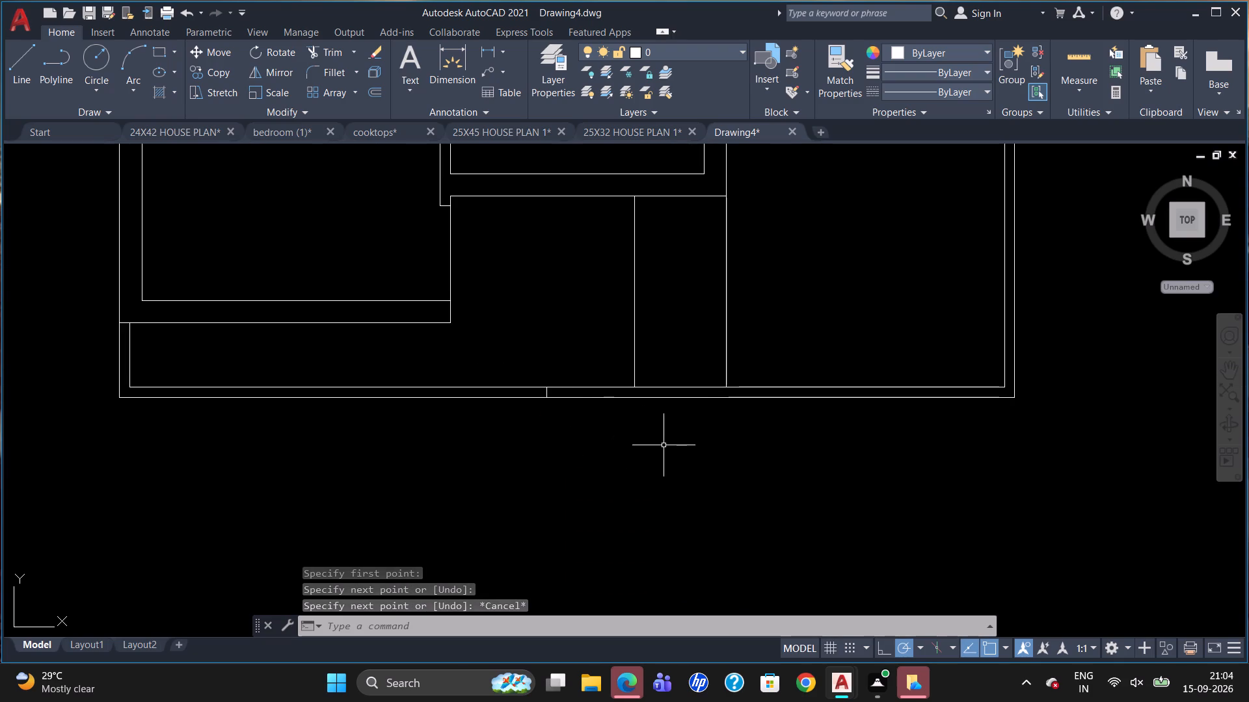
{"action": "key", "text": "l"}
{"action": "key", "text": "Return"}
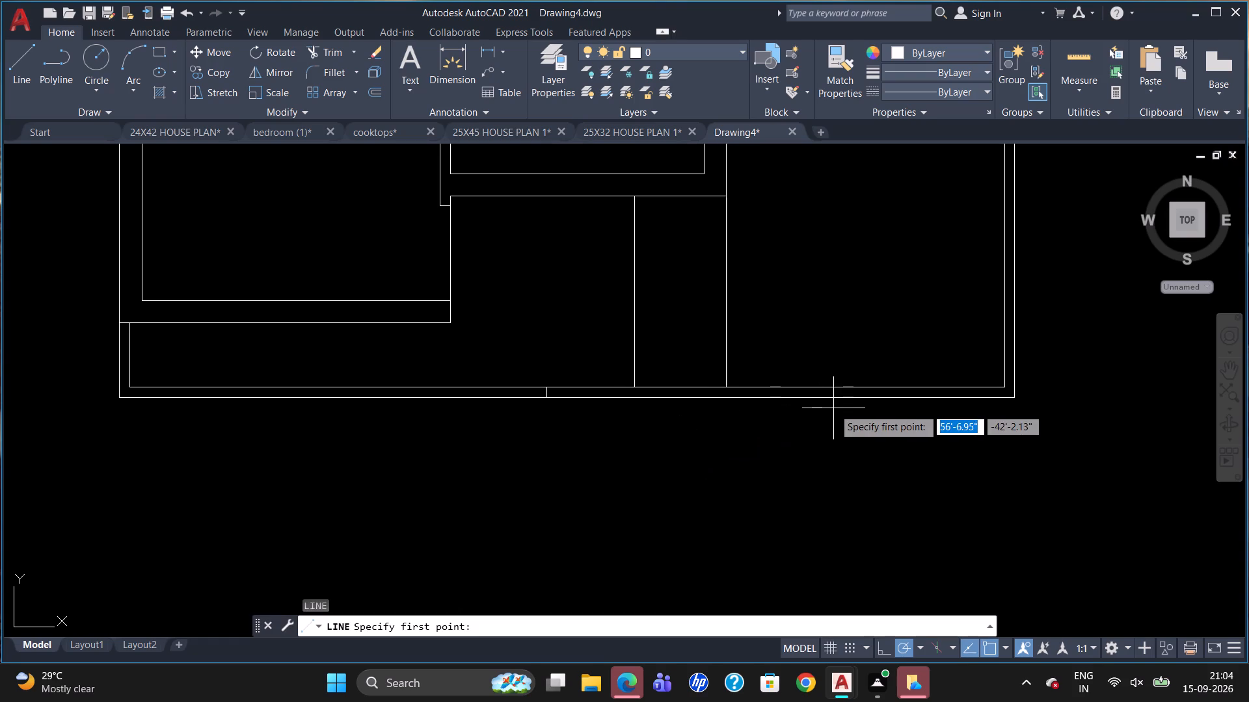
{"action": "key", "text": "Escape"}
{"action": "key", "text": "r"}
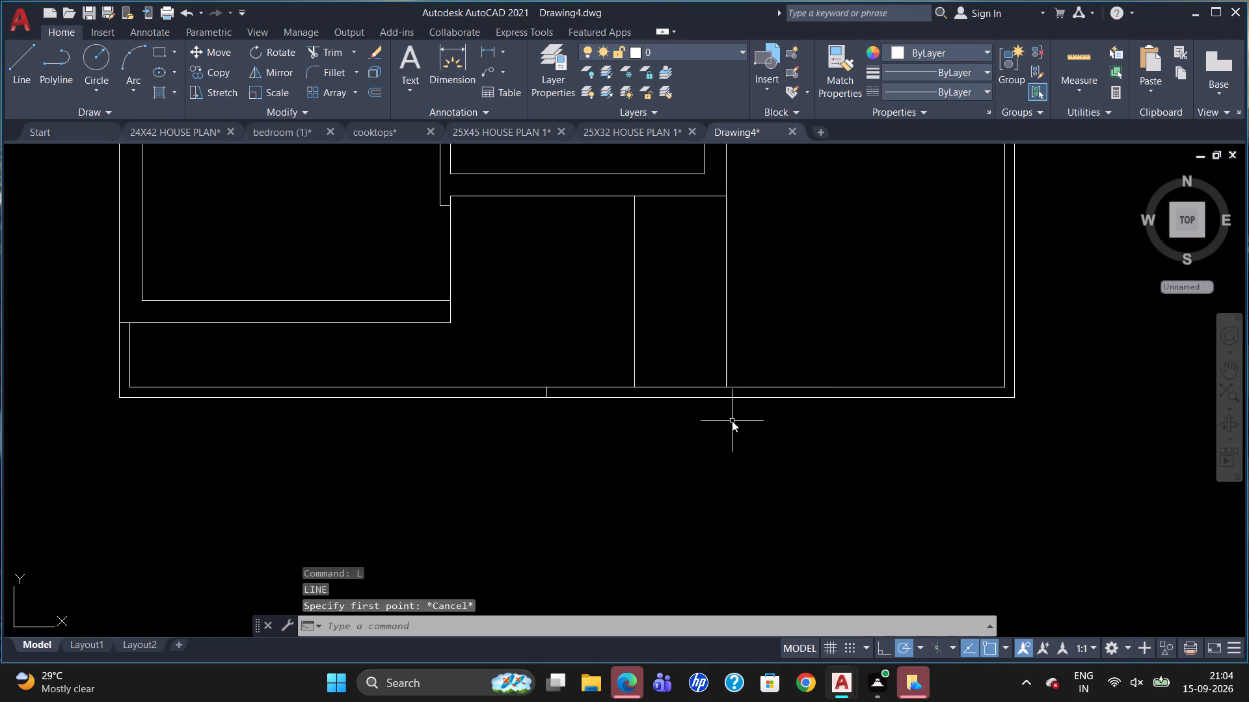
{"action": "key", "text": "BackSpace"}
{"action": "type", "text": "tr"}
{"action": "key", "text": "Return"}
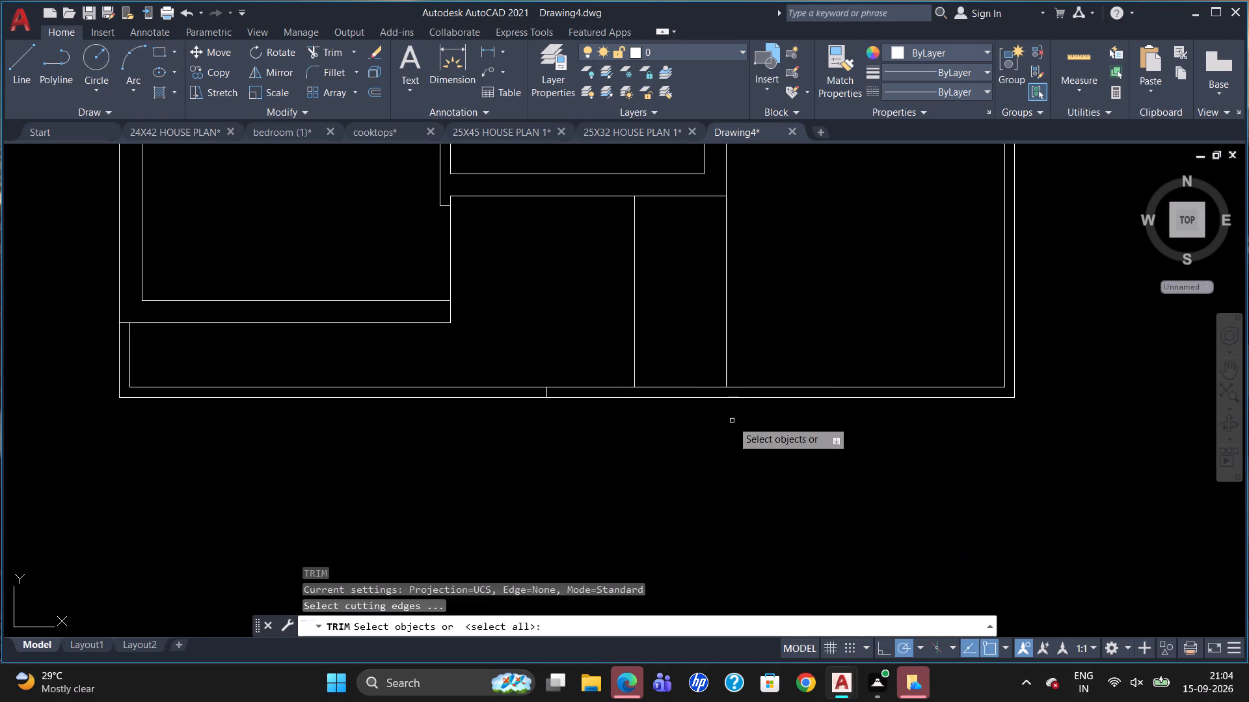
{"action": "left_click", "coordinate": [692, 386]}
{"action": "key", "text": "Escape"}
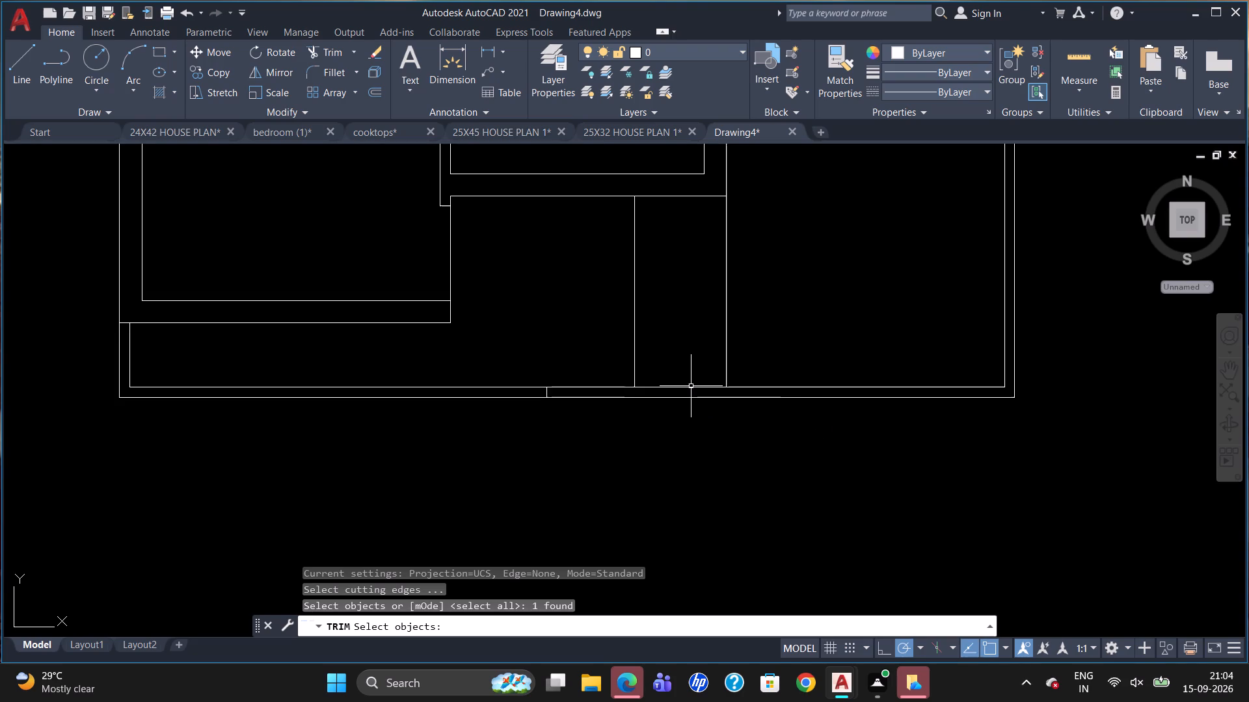
Remove the extension's inner bottom line from the short cross line to the right wall, trimming it and erasing the leftover piece.
{"action": "type", "text": "tr"}
{"action": "key", "text": "Return"}
{"action": "key", "text": "Return"}
{"action": "left_click", "coordinate": [690, 387]}
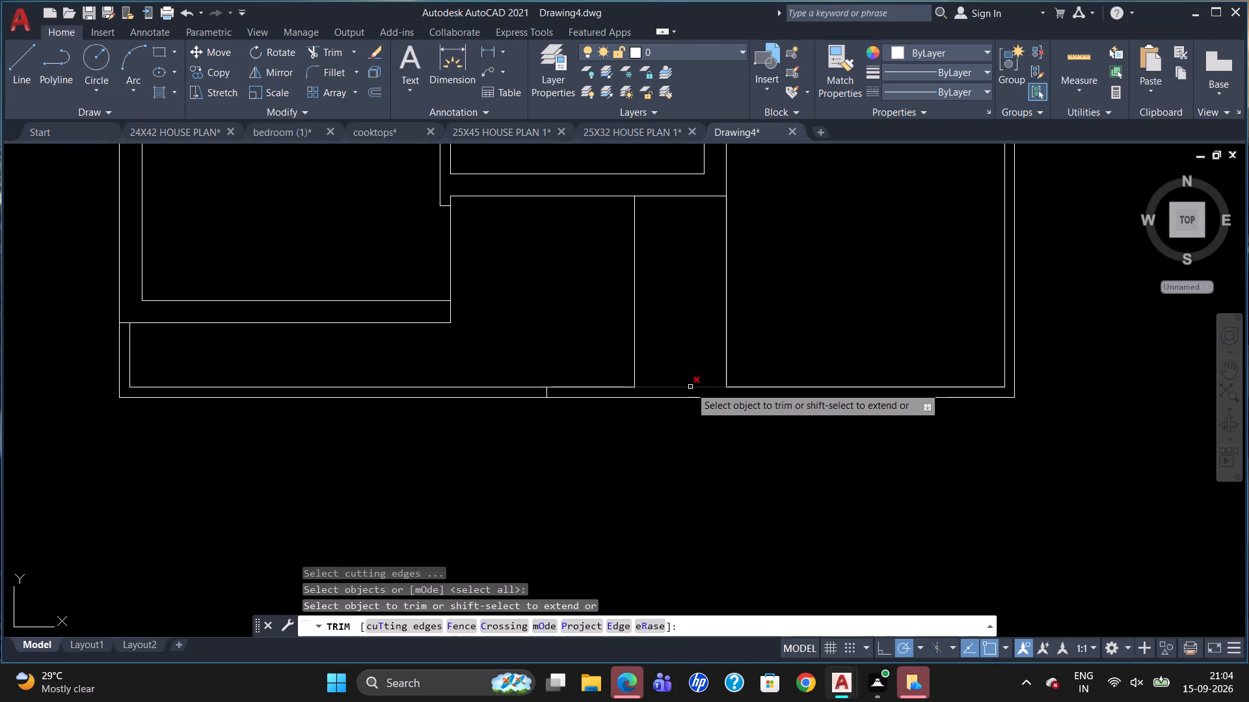
{"action": "left_click", "coordinate": [690, 387]}
{"action": "left_click", "coordinate": [613, 386]}
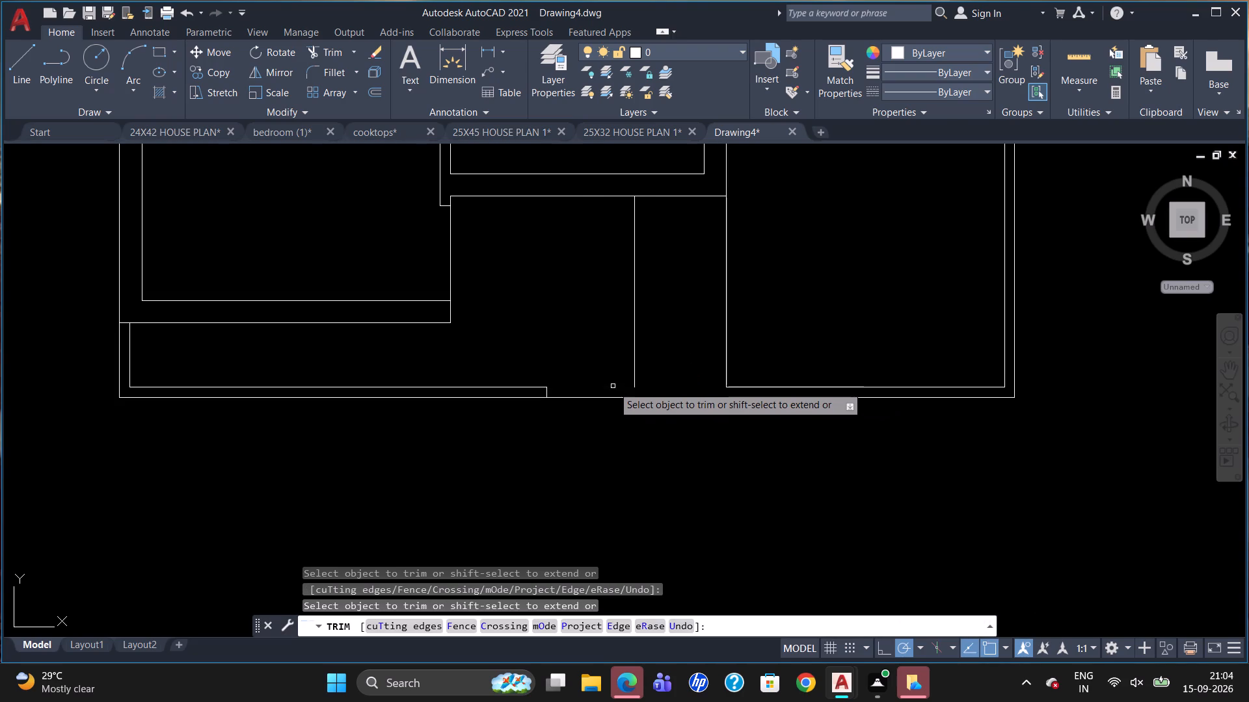
{"action": "left_click", "coordinate": [813, 385]}
{"action": "double_click", "coordinate": [813, 387]}
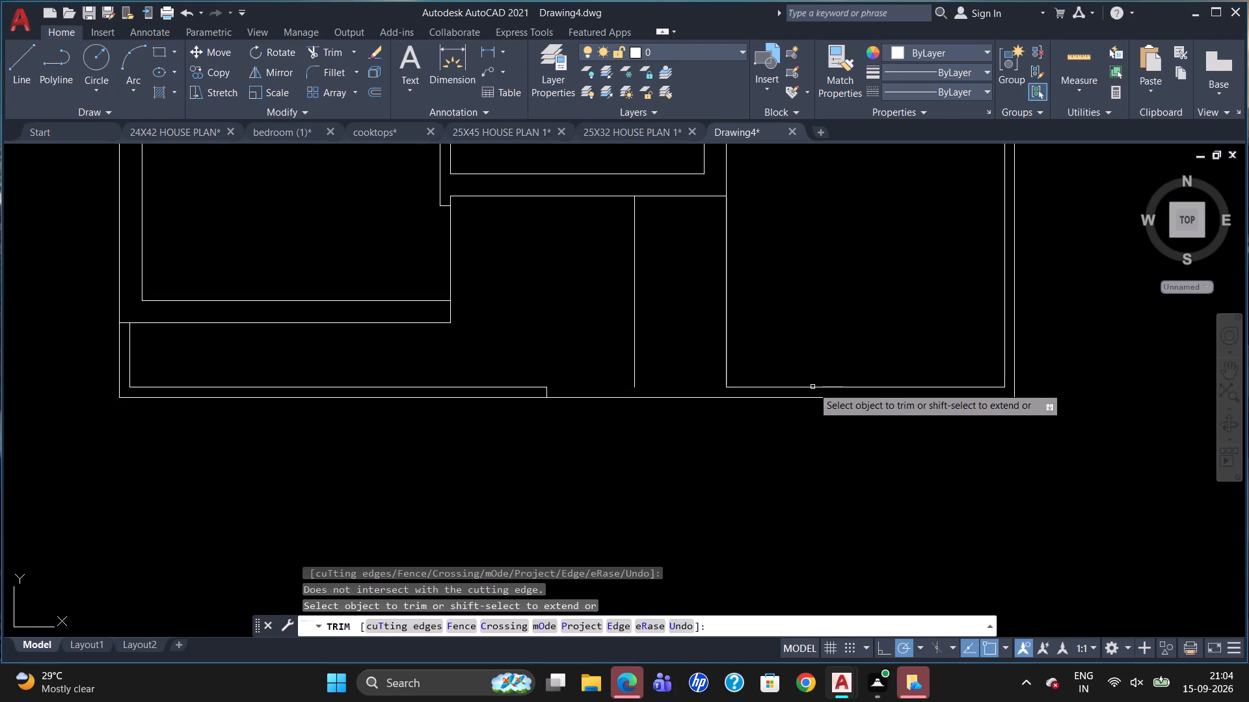
{"action": "key", "text": "Escape"}
{"action": "left_click", "coordinate": [813, 387]}
{"action": "key", "text": "Delete"}
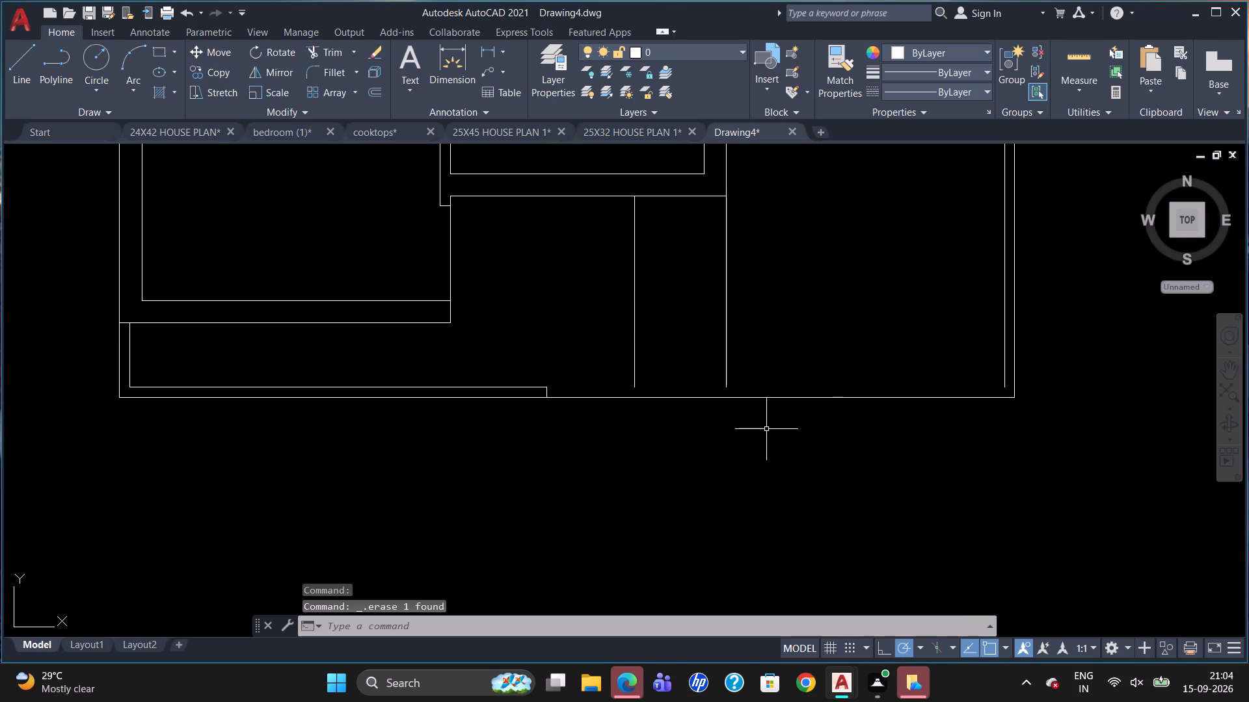
Break the extension's outer bottom line at the lower end of the short cross line.
{"action": "type", "text": "br"}
{"action": "left_click", "coordinate": [783, 474]}
{"action": "left_click", "coordinate": [788, 396]}
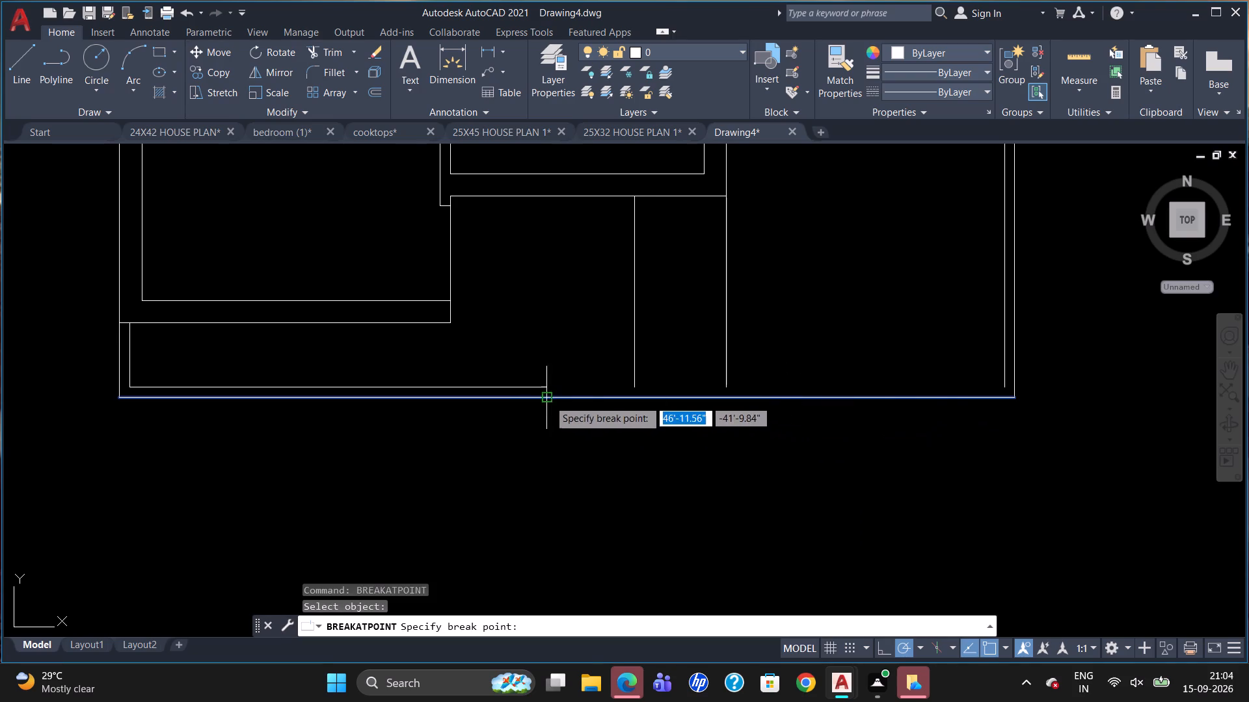
{"action": "left_click", "coordinate": [548, 399]}
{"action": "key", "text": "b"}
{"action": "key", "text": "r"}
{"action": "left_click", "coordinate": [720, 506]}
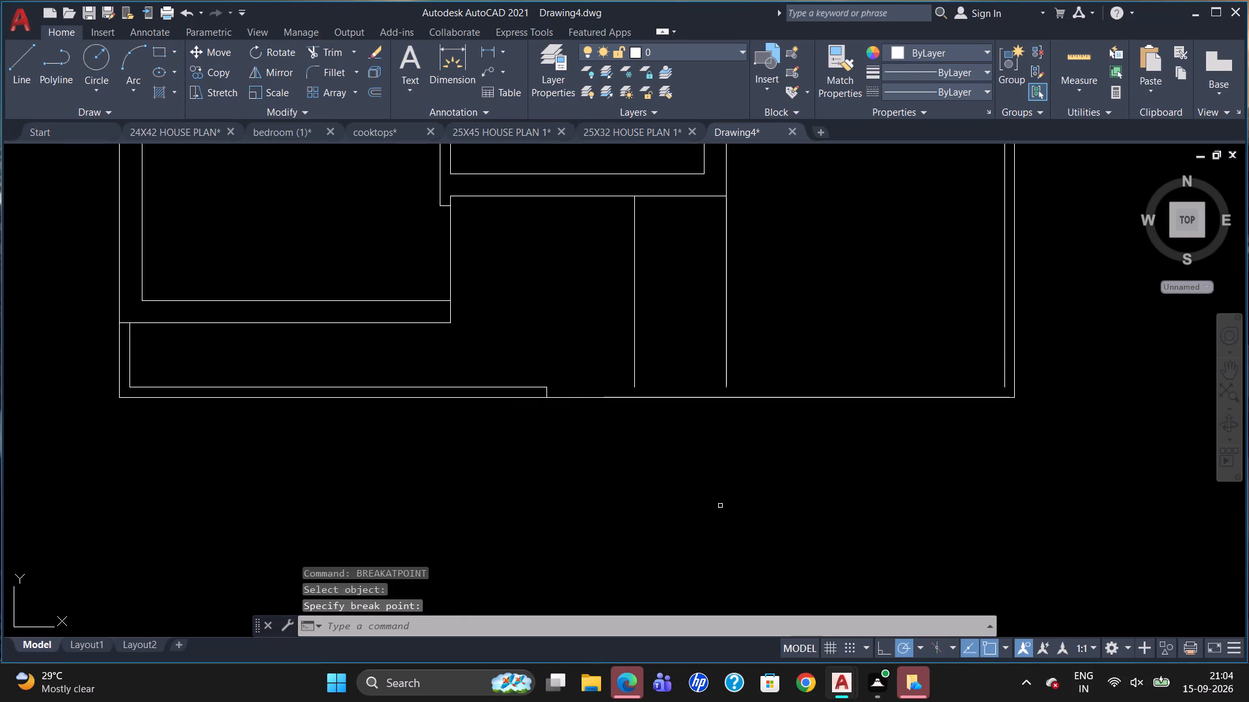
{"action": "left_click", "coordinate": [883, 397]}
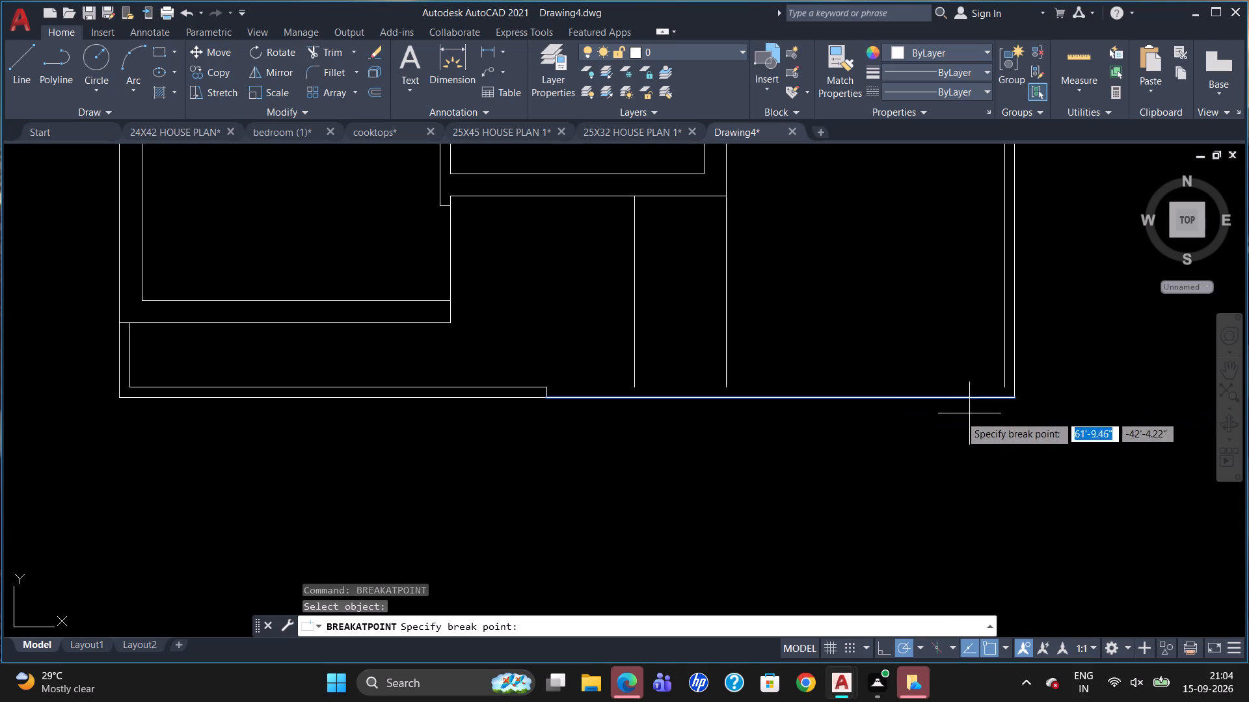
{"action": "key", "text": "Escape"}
Offset the outer bottom line's part to the right of the break 9" inward.
{"action": "key", "text": "o"}
{"action": "key", "text": "Return"}
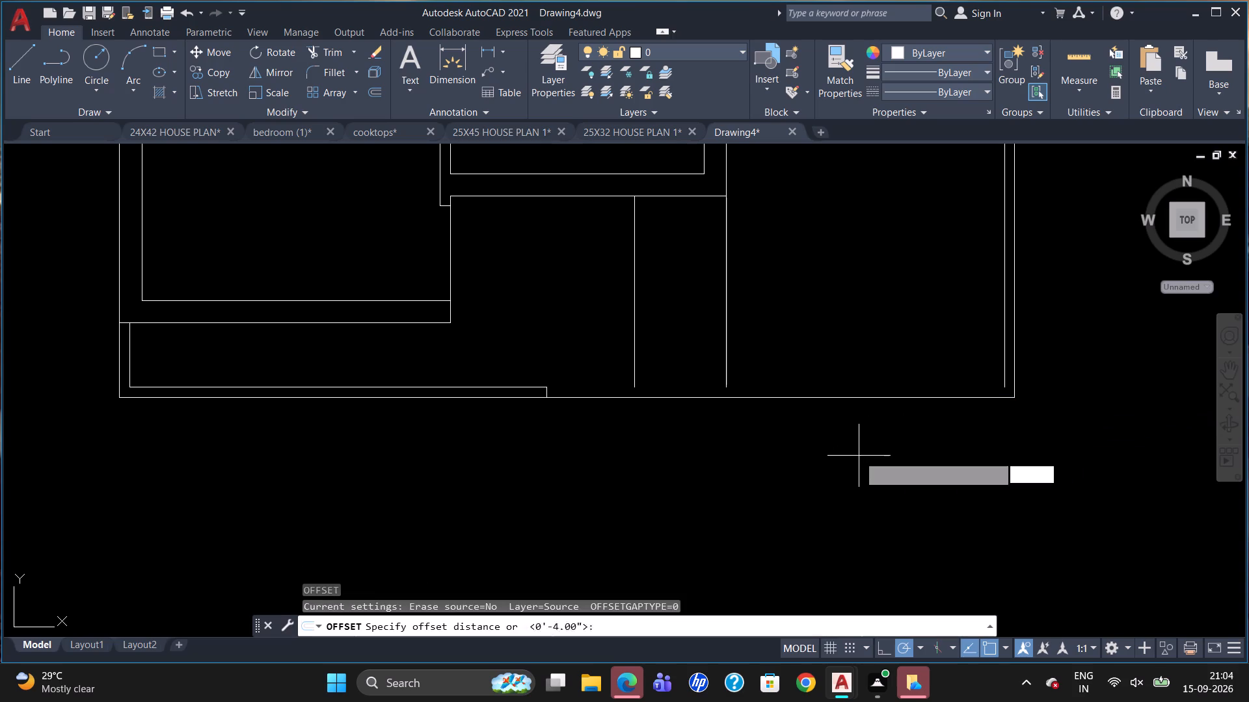
{"action": "key", "text": "9"}
{"action": "key", "text": "Return"}
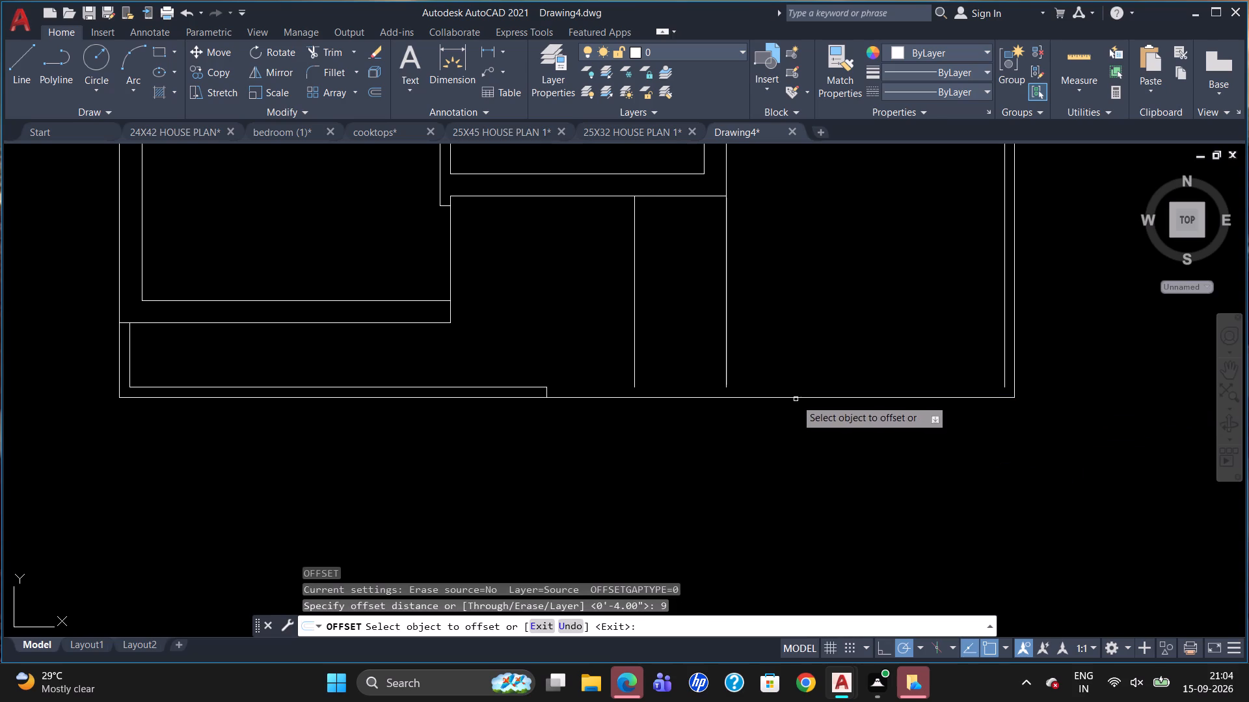
{"action": "left_click", "coordinate": [796, 399]}
{"action": "left_click", "coordinate": [803, 380]}
{"action": "key", "text": "Escape"}
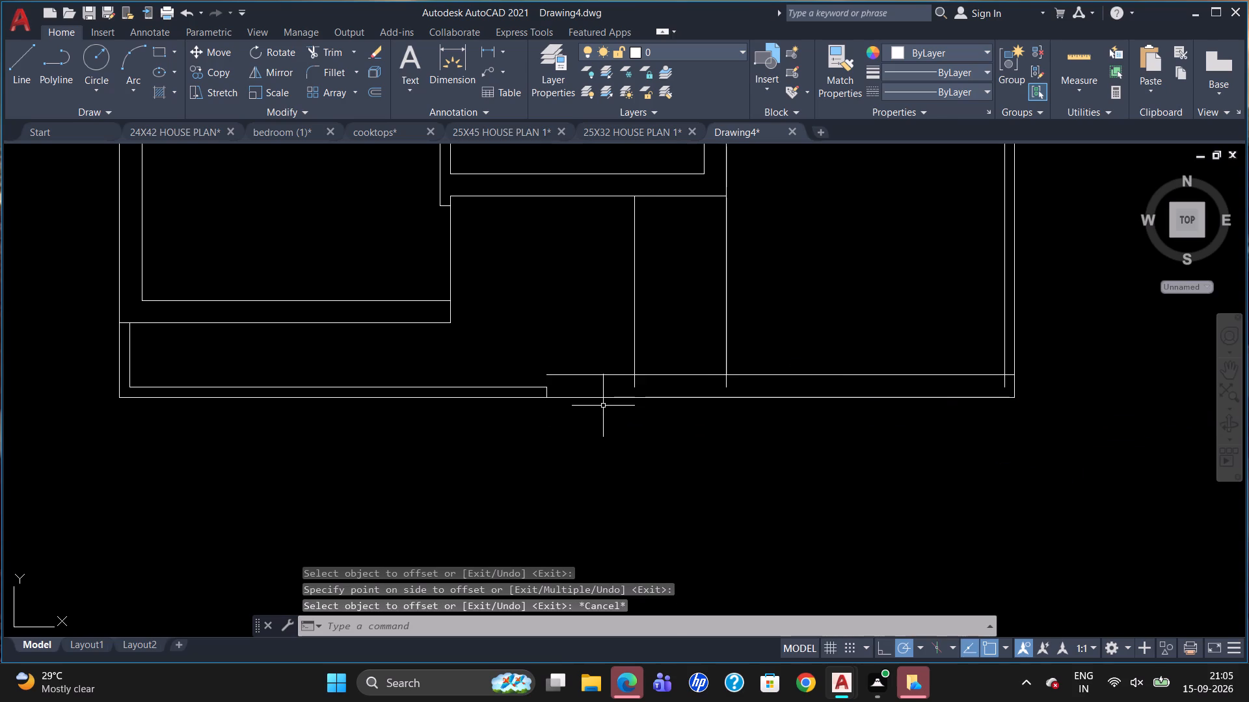
Draw a short vertical line joining the 4" wall's inner corner at the break to the end of the 9" offset line.
{"action": "scroll", "coordinate": [536, 370], "scroll_direction": "up", "scroll_amount": 1}
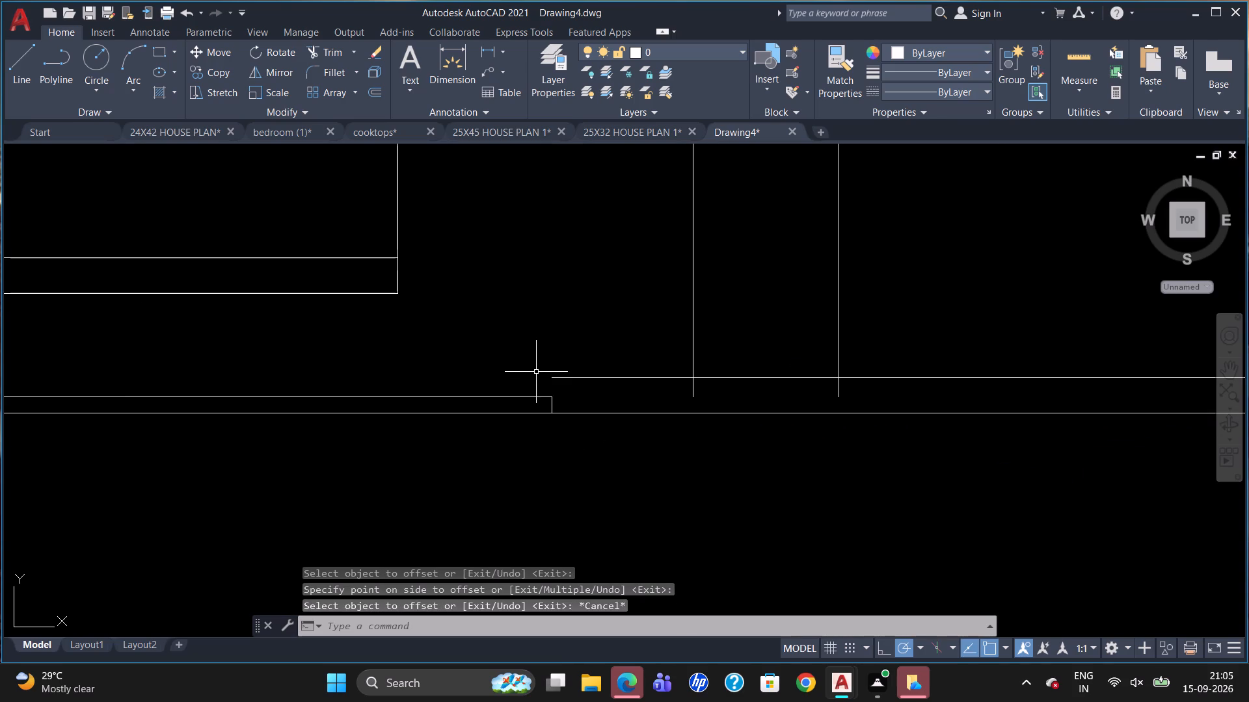
{"action": "key", "text": "l"}
{"action": "key", "text": "Return"}
{"action": "left_click", "coordinate": [554, 397]}
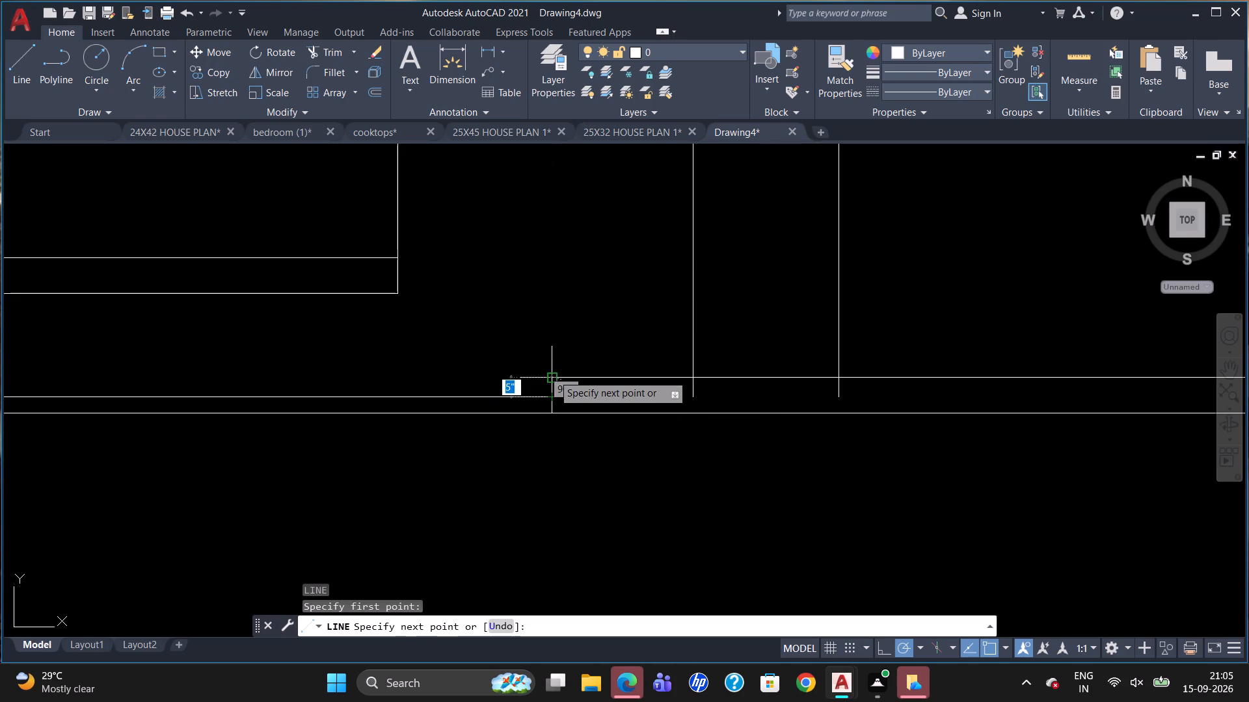
{"action": "left_click", "coordinate": [553, 372]}
{"action": "key", "text": "Escape"}
Trim the inner vertical lines crossing the extension's 9" bottom wall and the inner bottom line's overrun past the right wall's inner line.
{"action": "scroll", "coordinate": [515, 378], "scroll_direction": "down", "scroll_amount": 1}
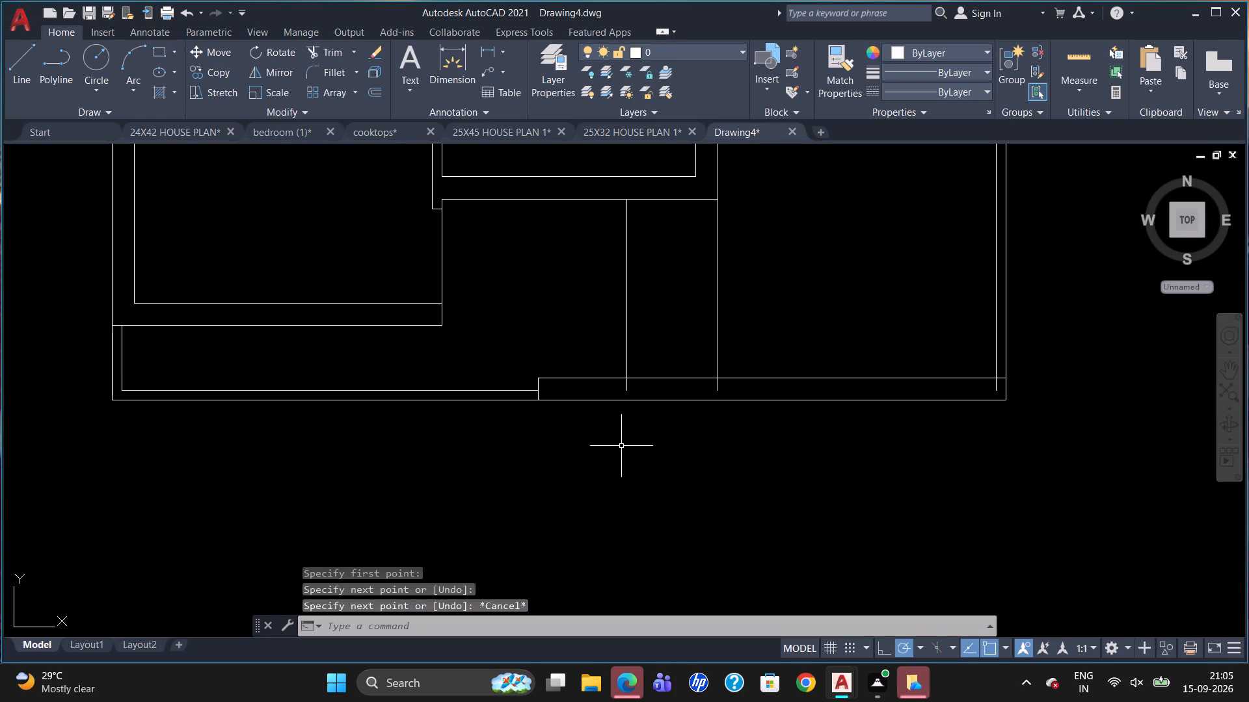
{"action": "key", "text": "t"}
{"action": "key", "text": "r"}
{"action": "key", "text": "Return"}
{"action": "key", "text": "Return"}
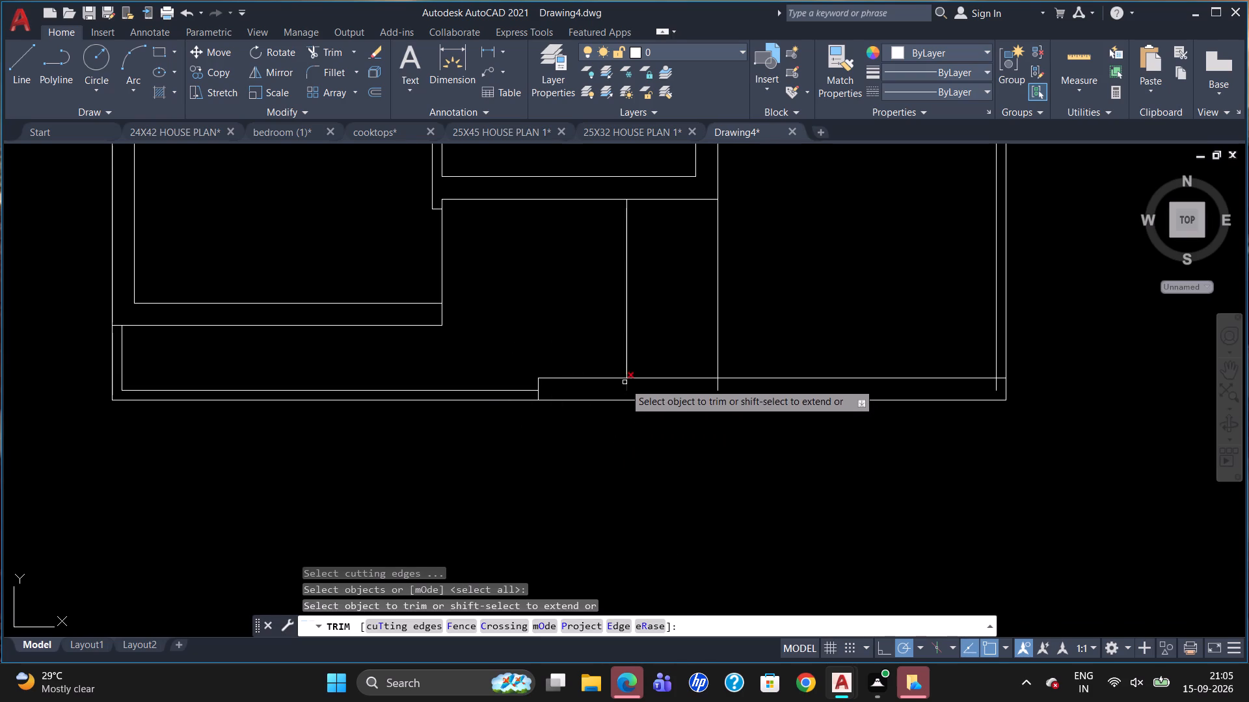
{"action": "left_click", "coordinate": [626, 384]}
{"action": "left_click", "coordinate": [717, 383]}
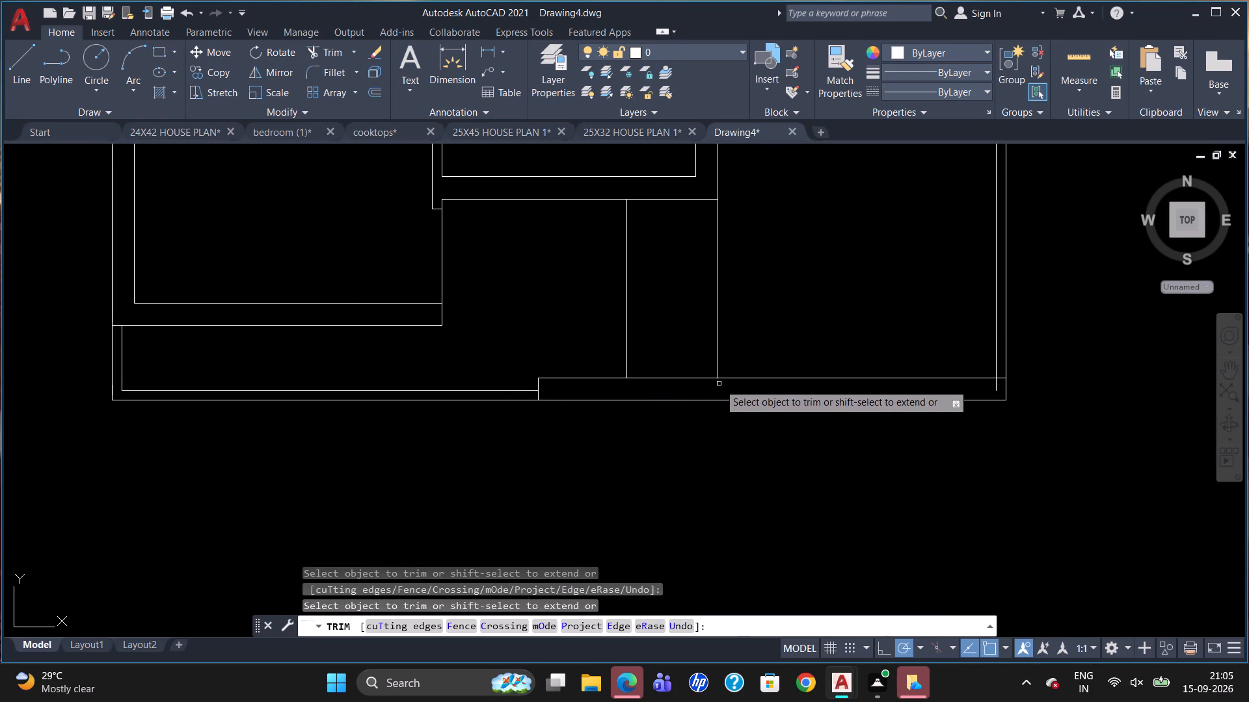
{"action": "left_click", "coordinate": [997, 385]}
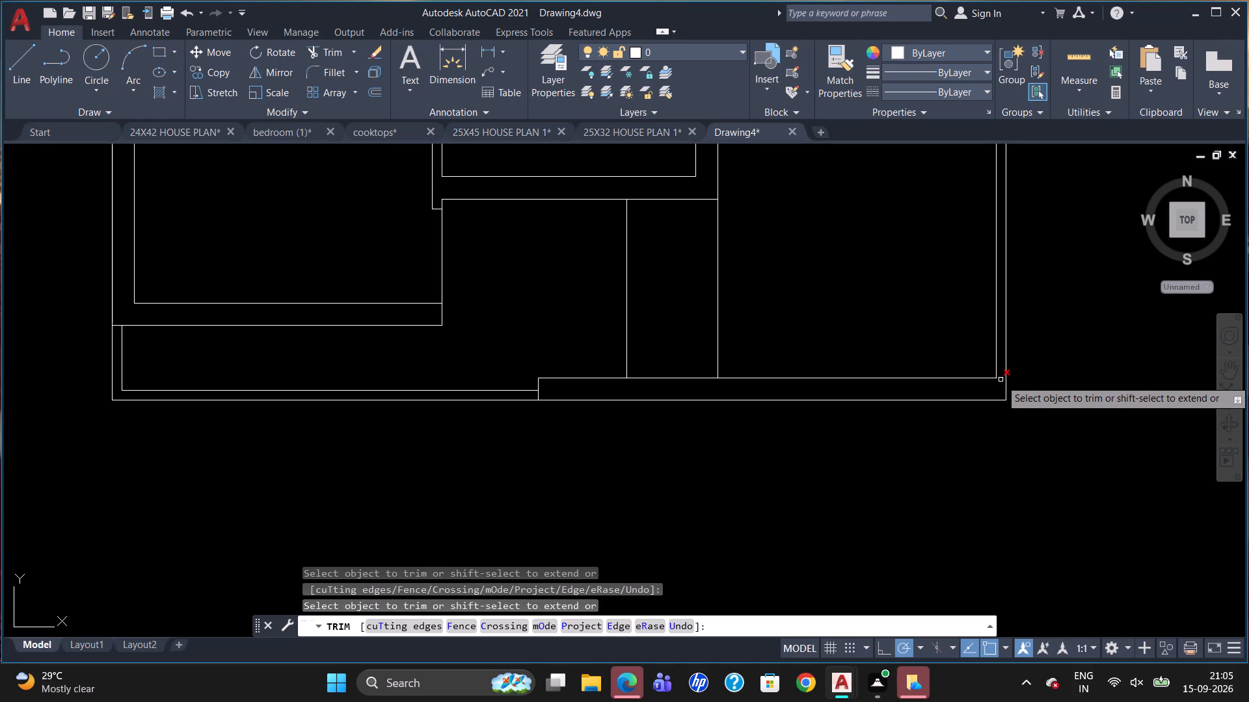
{"action": "left_click", "coordinate": [1001, 379]}
{"action": "key", "text": "Escape"}
Draw a short vertical jamb line across the bottom wall, starting 4" left of the right wall's inner corner.
{"action": "key", "text": "l"}
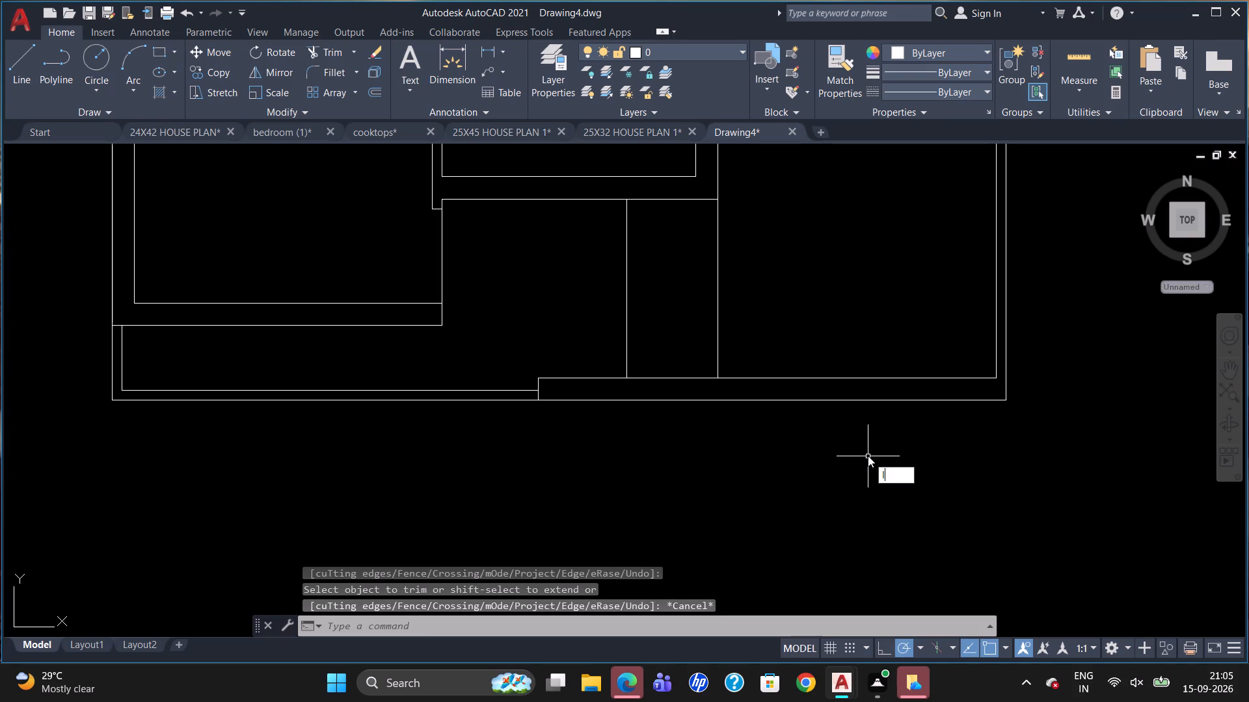
{"action": "key", "text": "Return"}
{"action": "type", "text": "tk"}
{"action": "key", "text": "Return"}
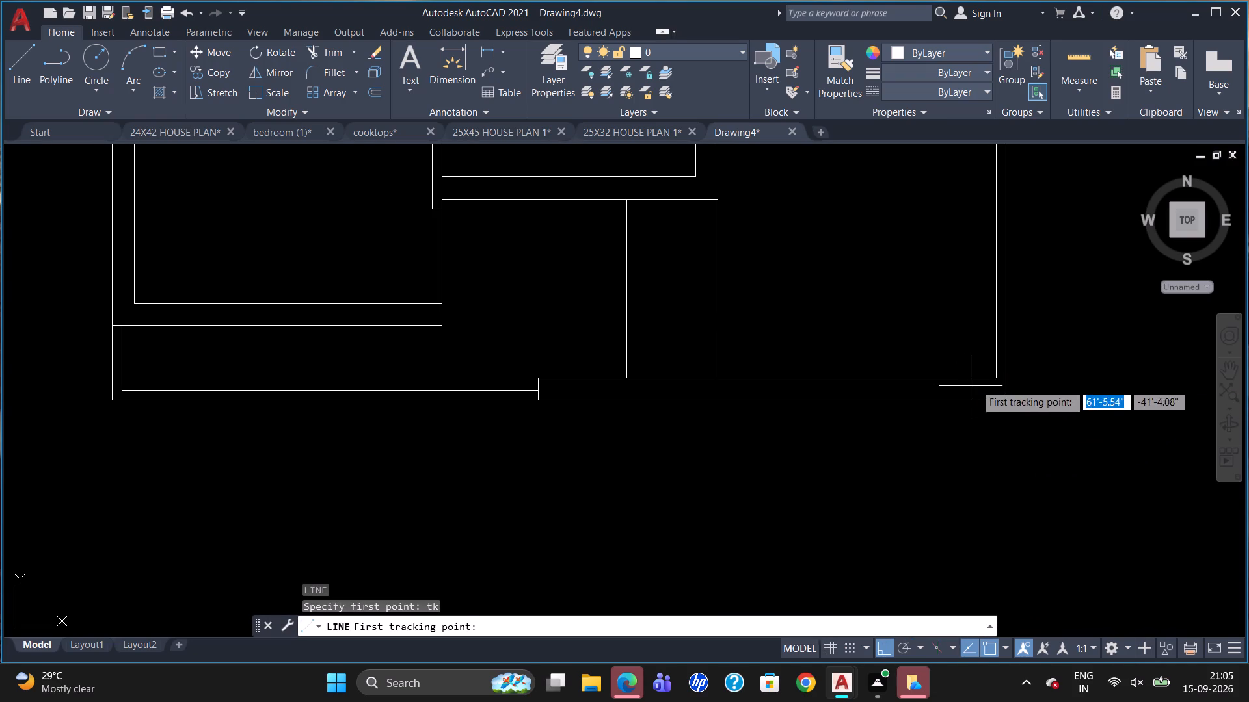
{"action": "left_click", "coordinate": [995, 380]}
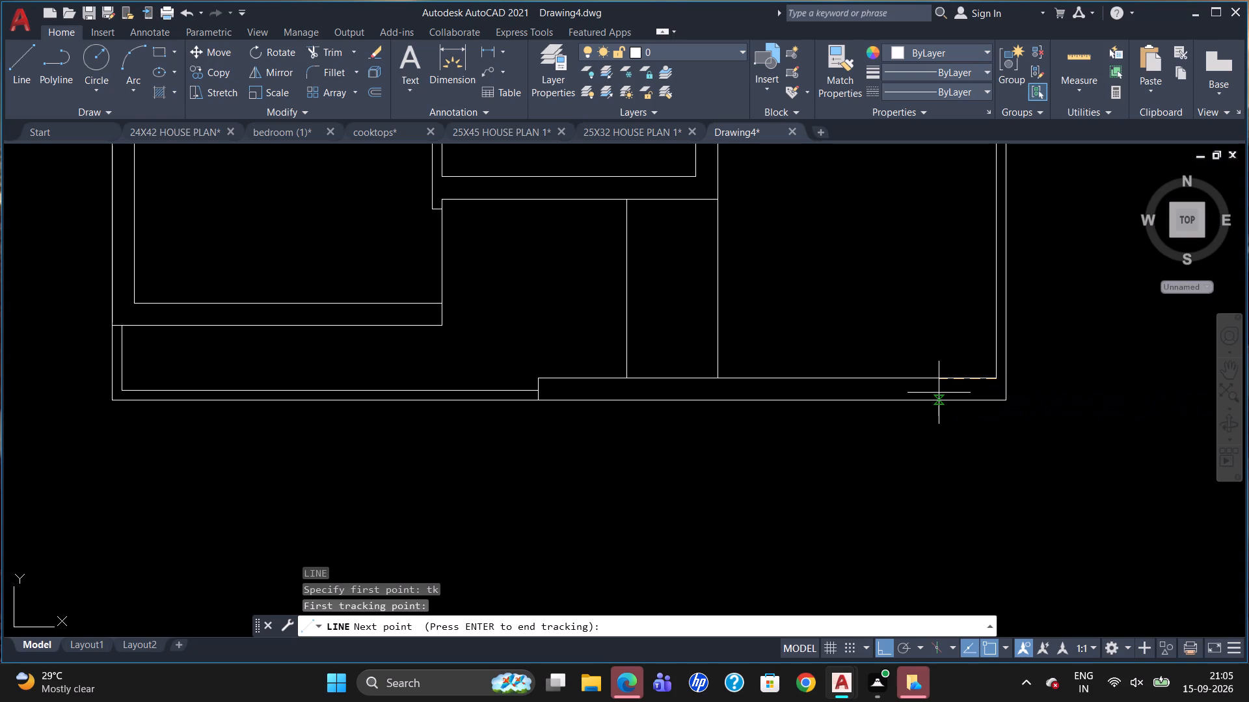
{"action": "key", "text": "4"}
{"action": "key", "text": "Return"}
{"action": "key", "text": "Return"}
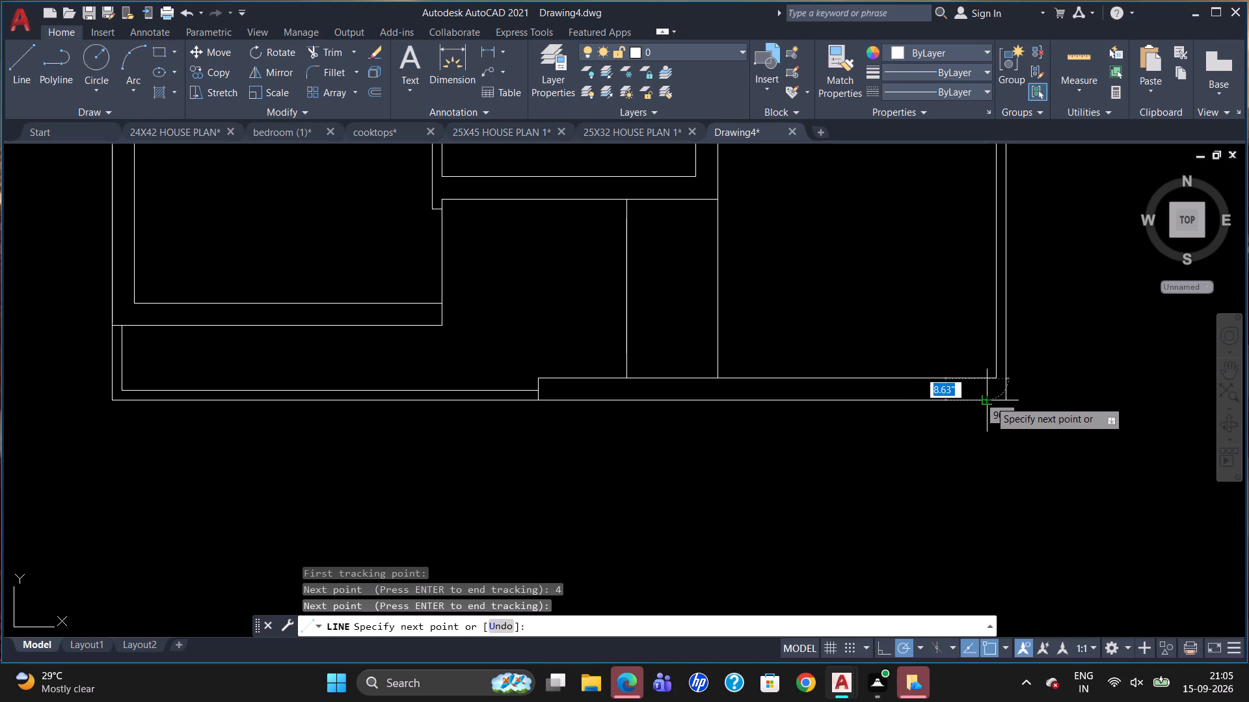
{"action": "left_click", "coordinate": [989, 398]}
{"action": "key", "text": "Escape"}
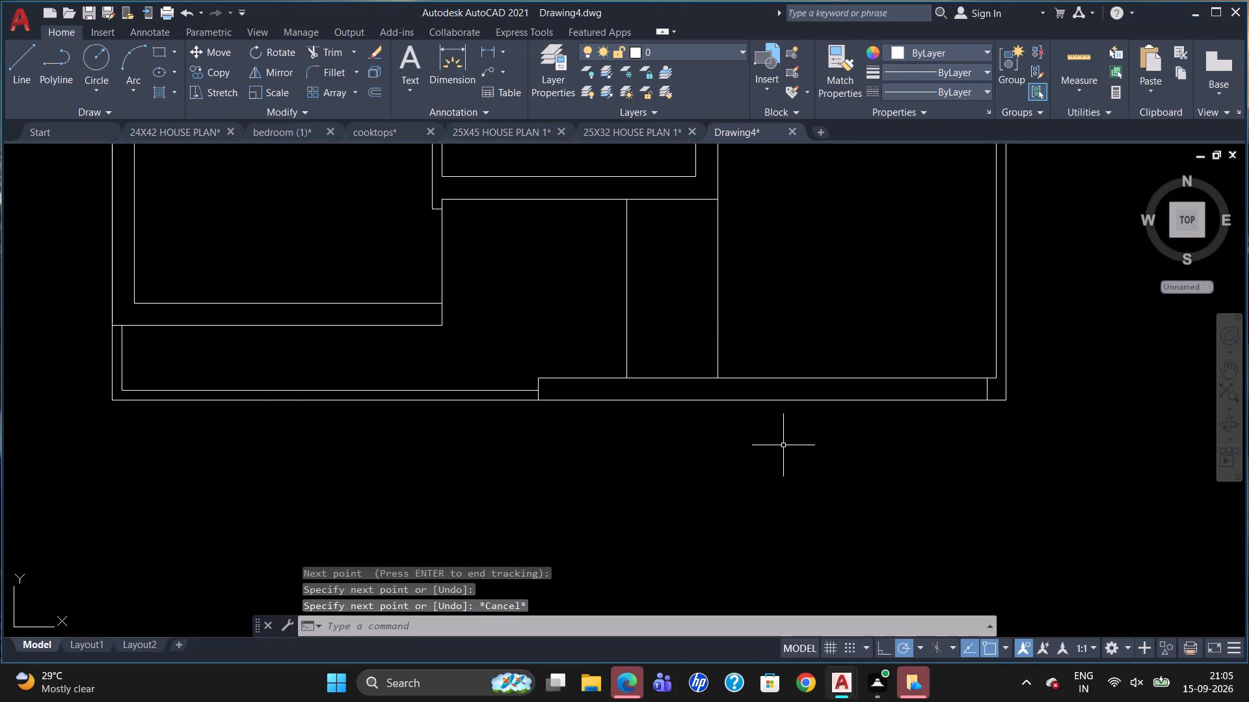
Offset the short jamb line 8' to the left.
{"action": "key", "text": "o"}
{"action": "key", "text": "Return"}
{"action": "key", "text": "8"}
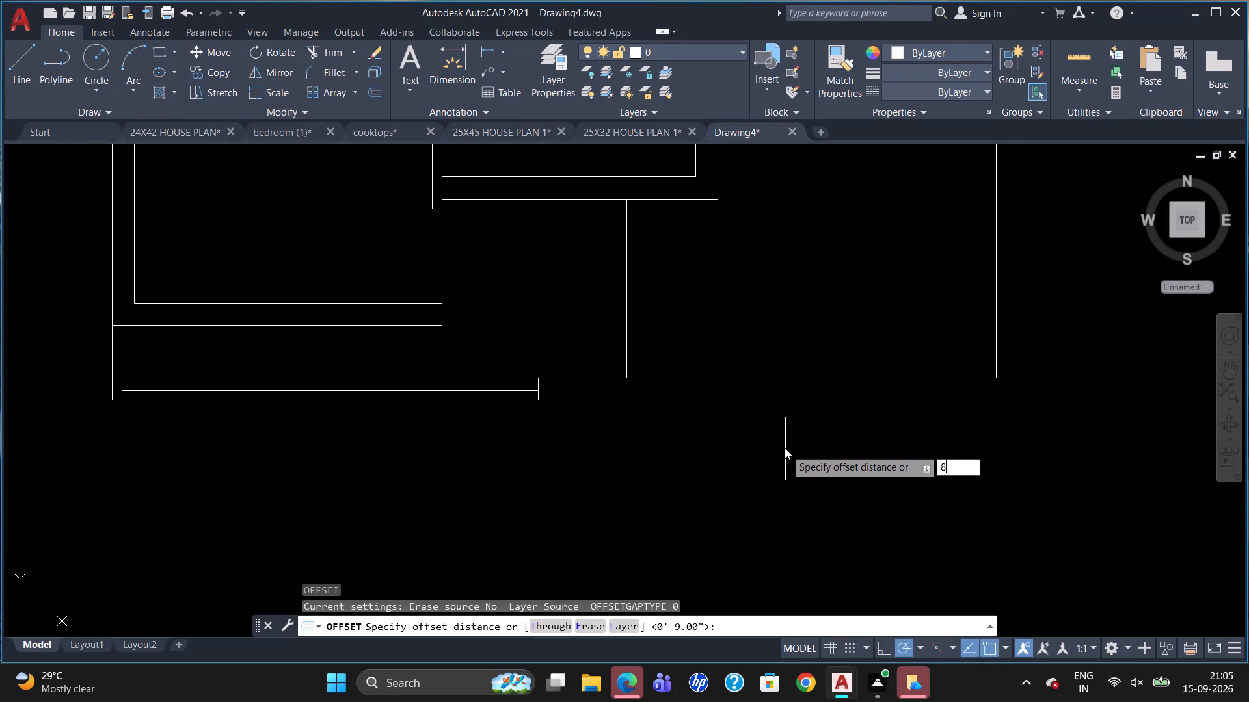
{"action": "key", "text": "apostrophe"}
{"action": "key", "text": "Return"}
{"action": "left_click", "coordinate": [988, 392]}
{"action": "left_click", "coordinate": [829, 417]}
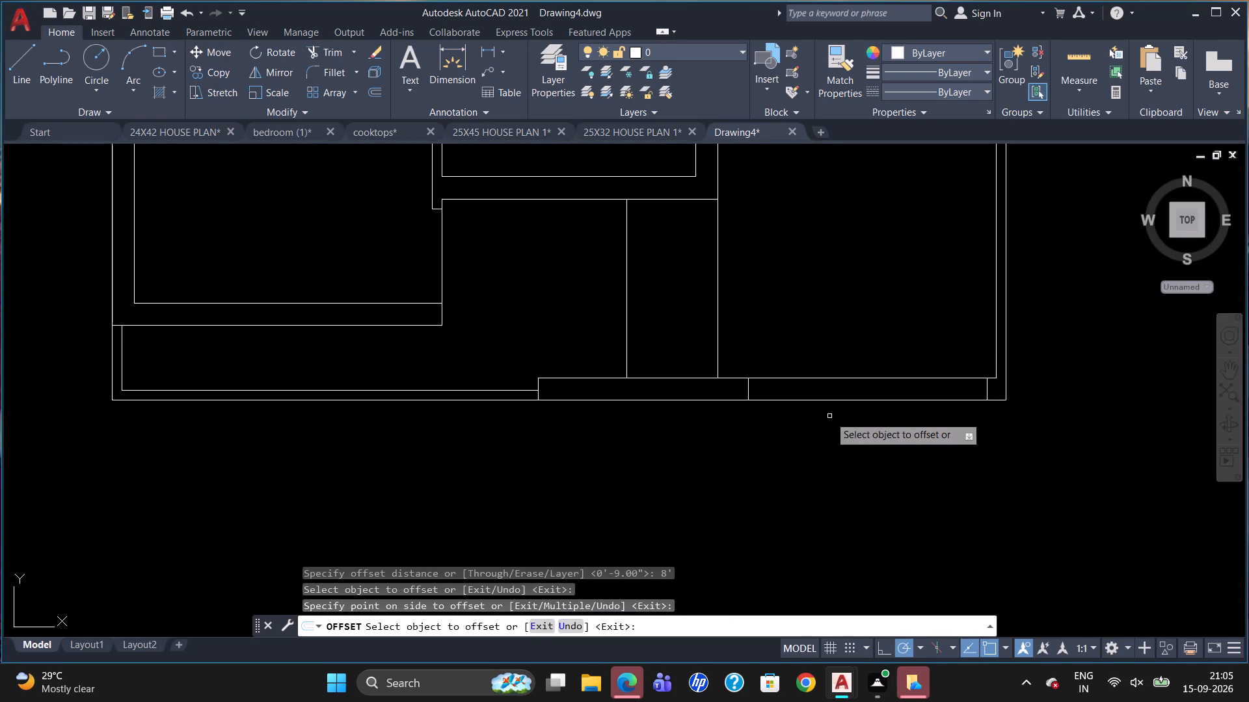
{"action": "key", "text": "Escape"}
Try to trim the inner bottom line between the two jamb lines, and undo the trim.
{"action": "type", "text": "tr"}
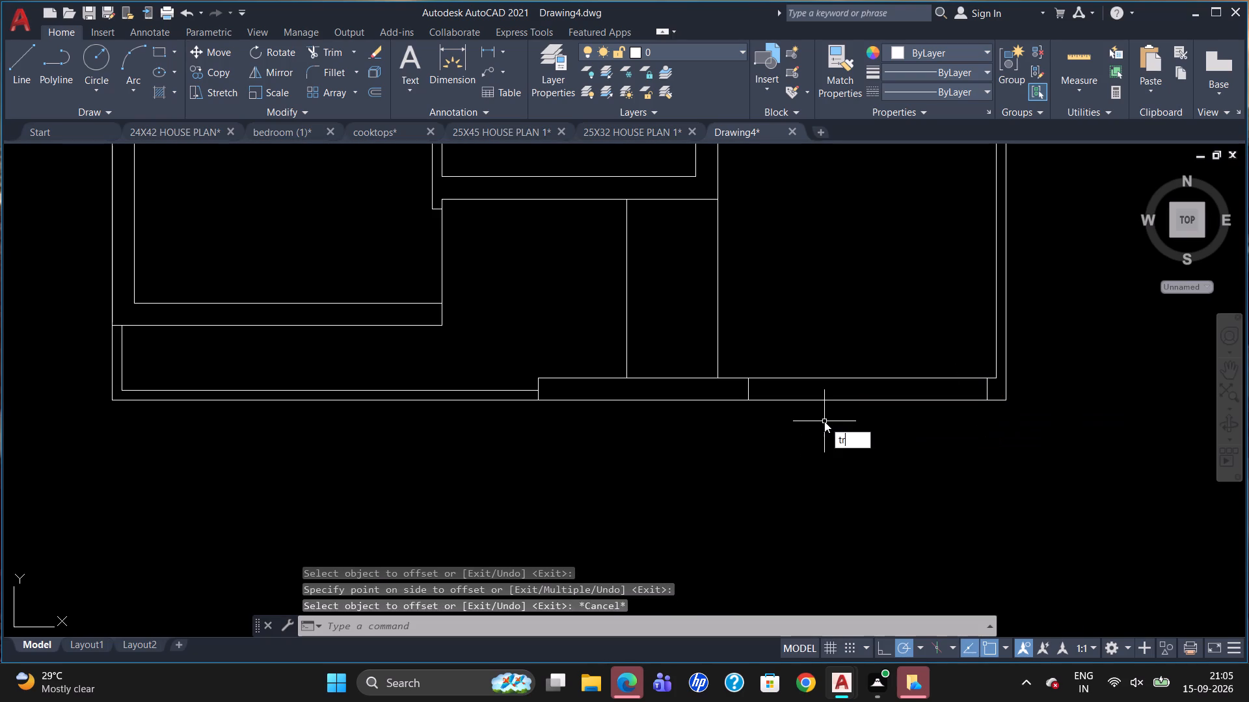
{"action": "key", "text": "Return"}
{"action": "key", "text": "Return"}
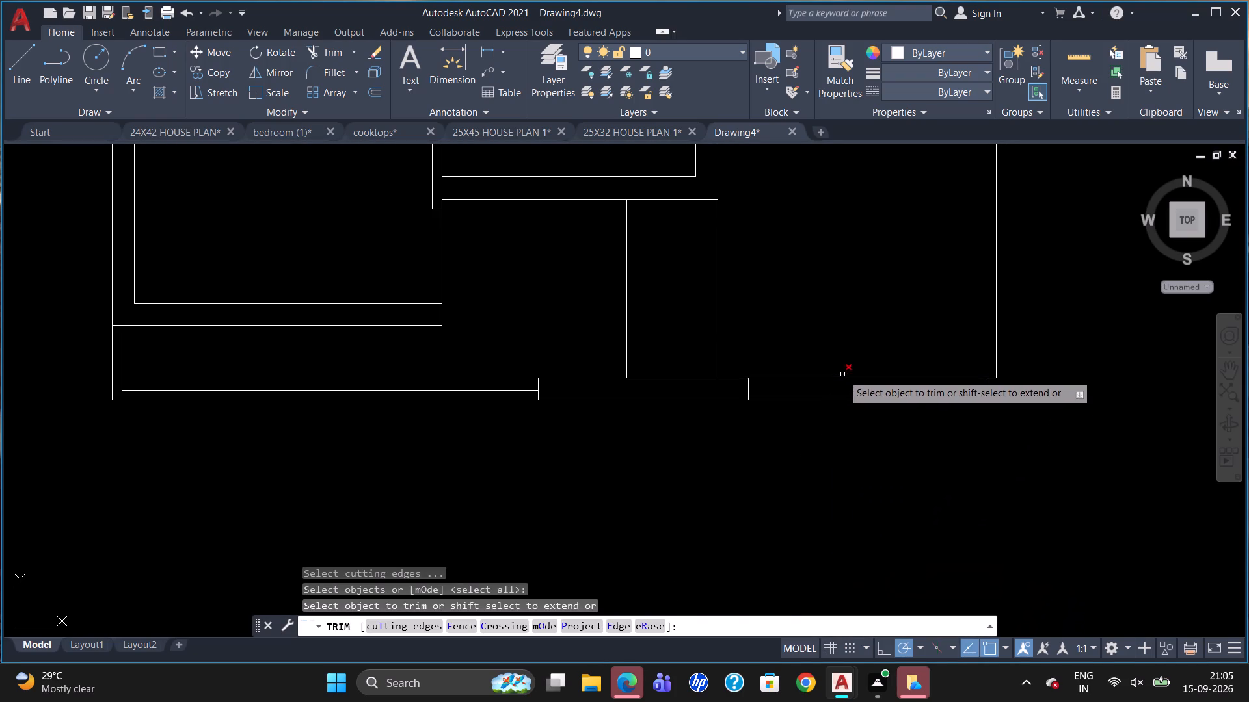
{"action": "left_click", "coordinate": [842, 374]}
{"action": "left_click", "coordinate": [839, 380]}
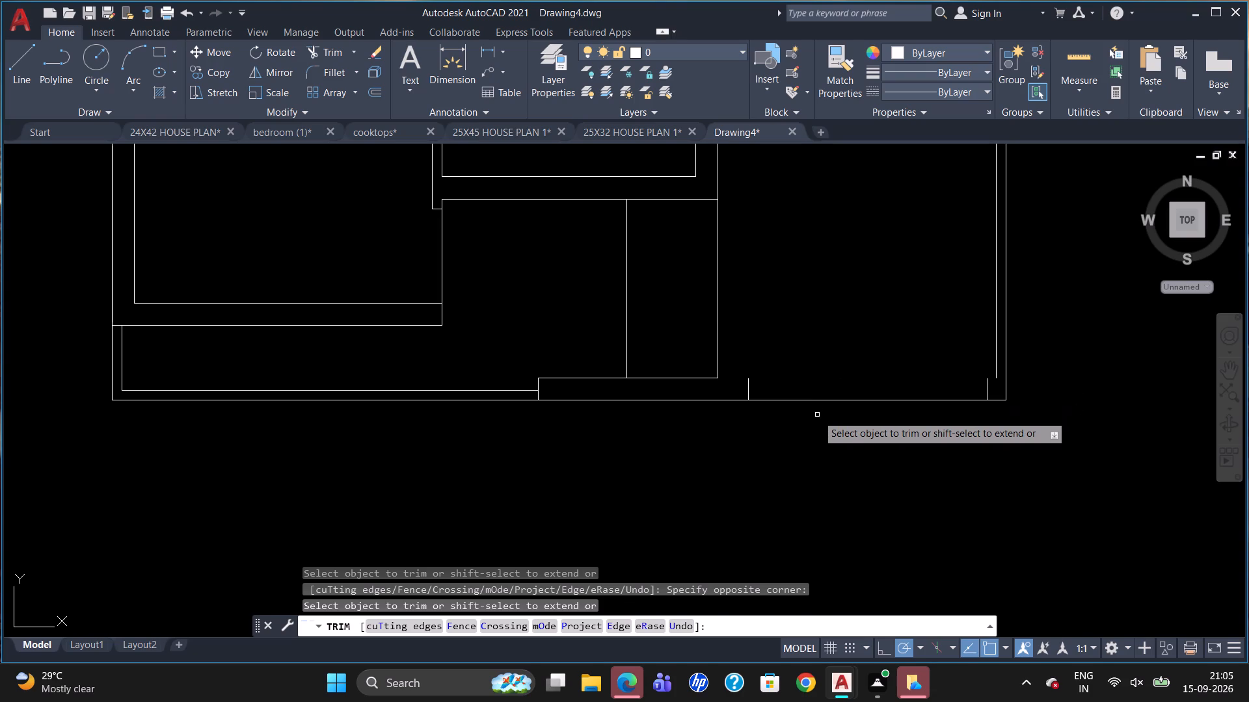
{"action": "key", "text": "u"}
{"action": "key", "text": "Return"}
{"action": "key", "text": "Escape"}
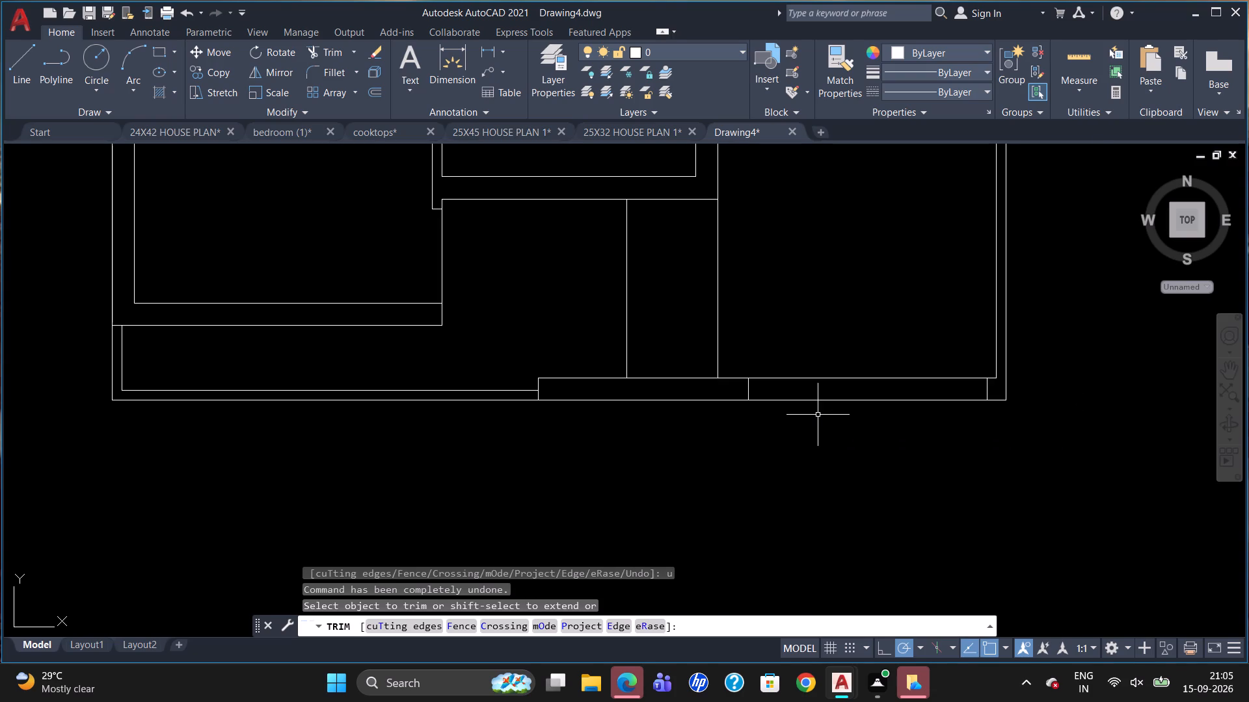
Extend both jamb lines up to the extension's inner bottom line.
{"action": "scroll", "coordinate": [818, 415], "scroll_direction": "up", "scroll_amount": 2}
{"action": "scroll", "coordinate": [710, 441], "scroll_direction": "down", "scroll_amount": 1}
{"action": "scroll", "coordinate": [1055, 403], "scroll_direction": "up", "scroll_amount": 1}
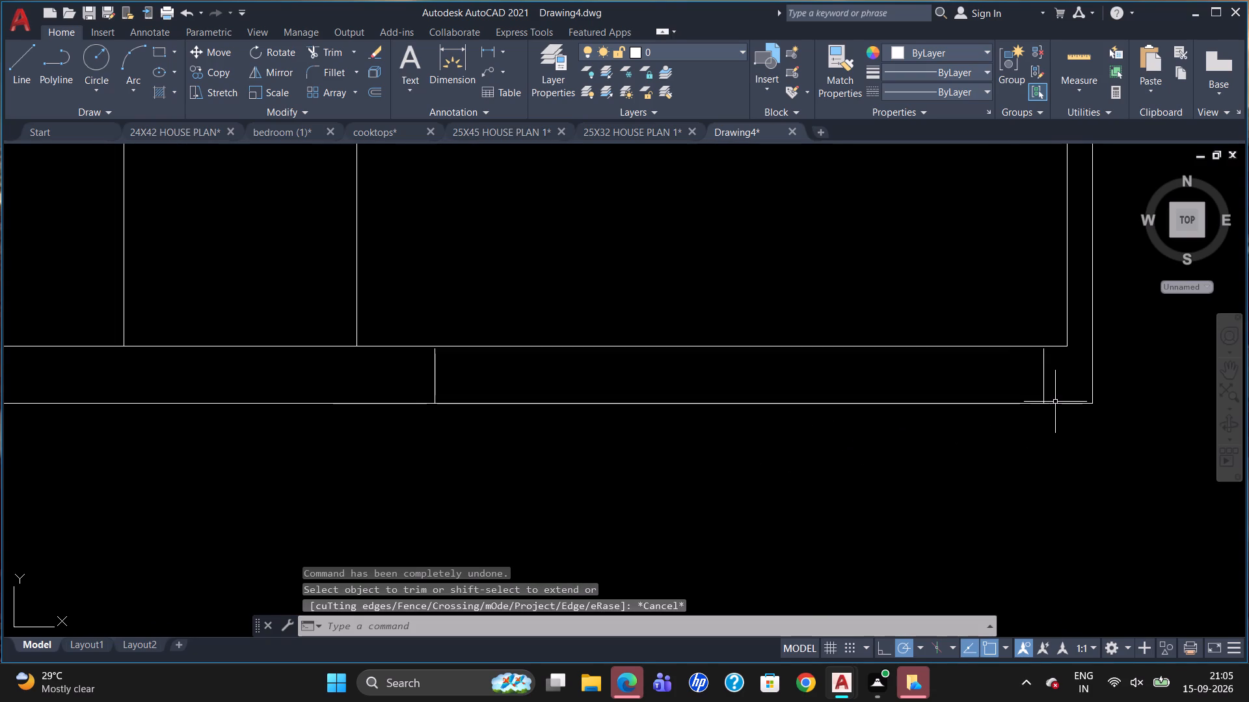
{"action": "type", "text": "ex"}
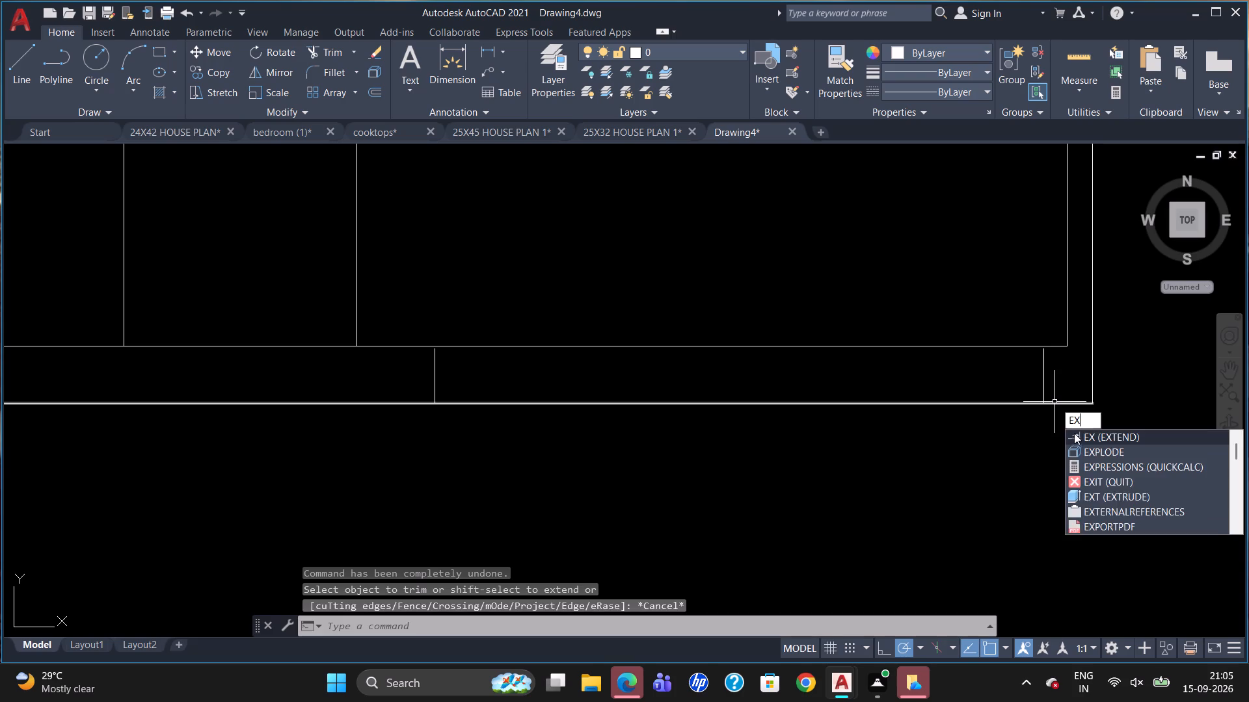
{"action": "left_click", "coordinate": [1074, 433]}
{"action": "left_click", "coordinate": [974, 347]}
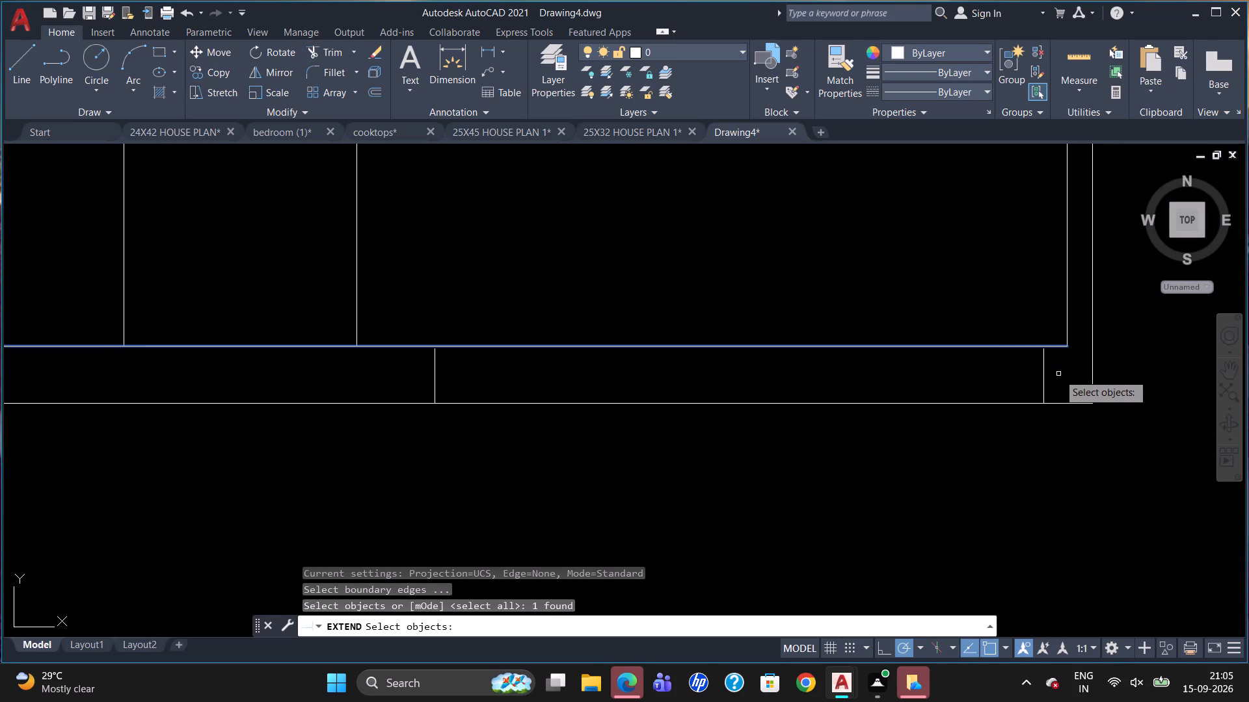
{"action": "key", "text": "Return"}
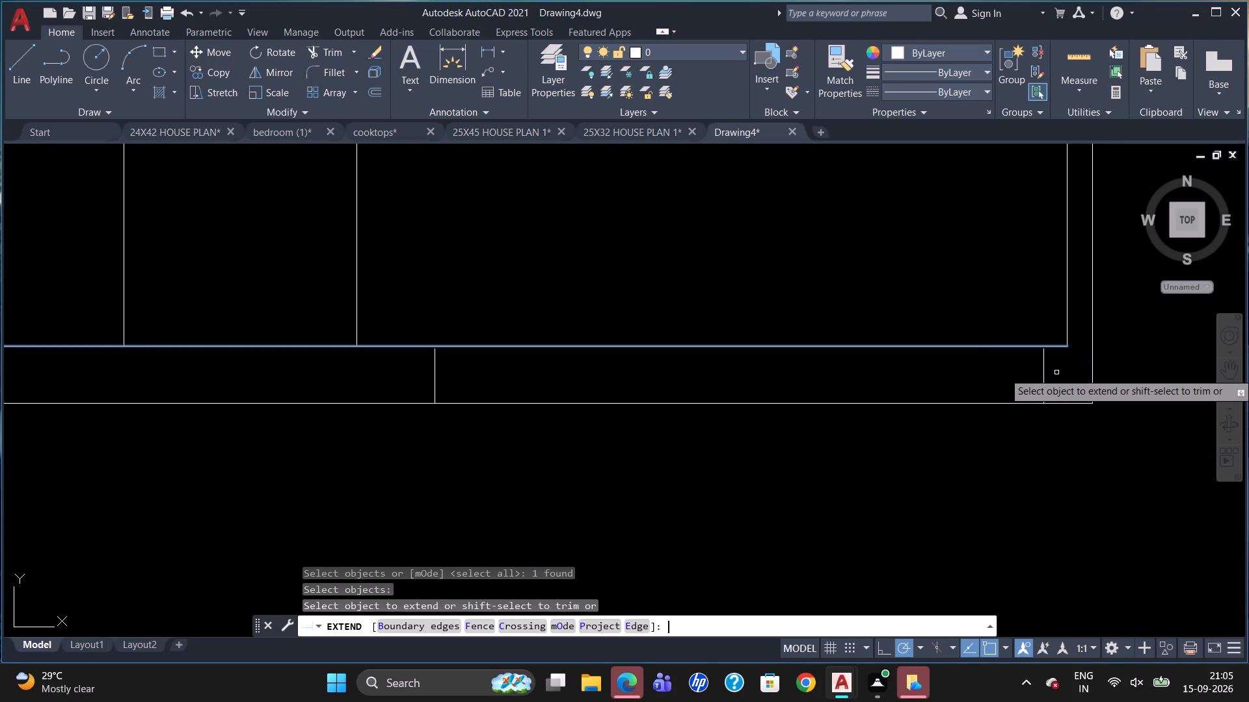
{"action": "left_click", "coordinate": [1044, 370]}
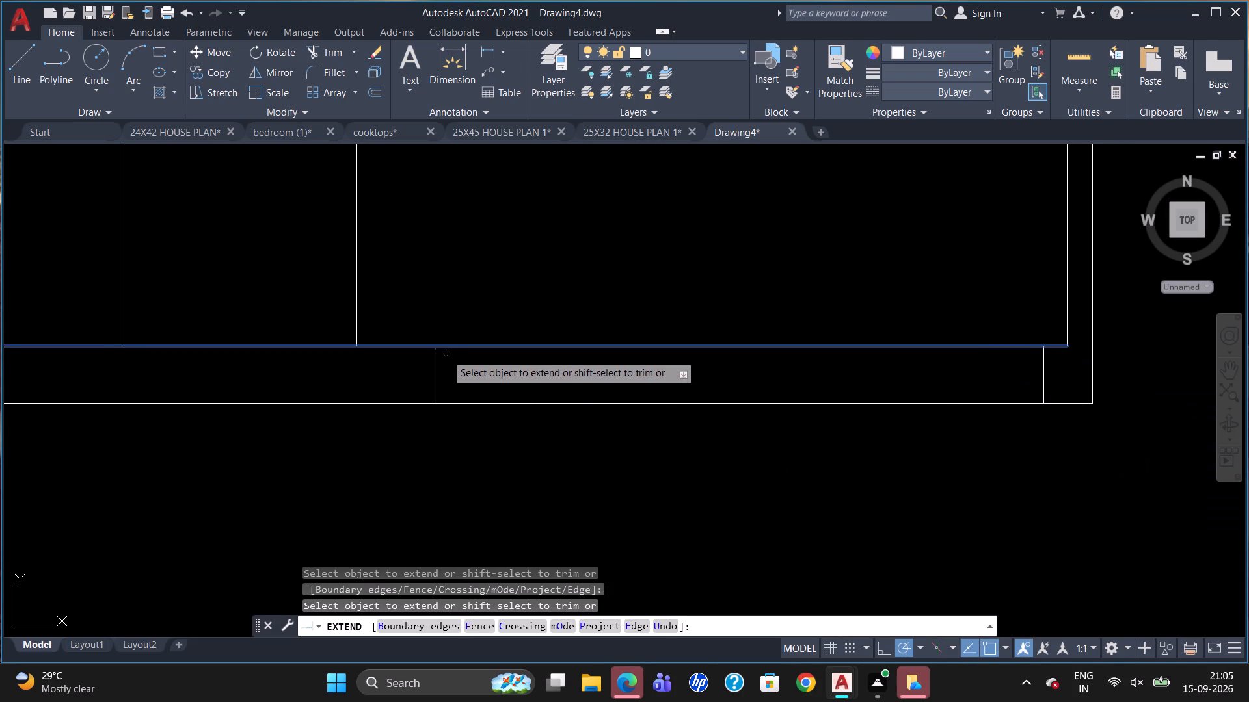
{"action": "left_click", "coordinate": [433, 368]}
{"action": "key", "text": "Escape"}
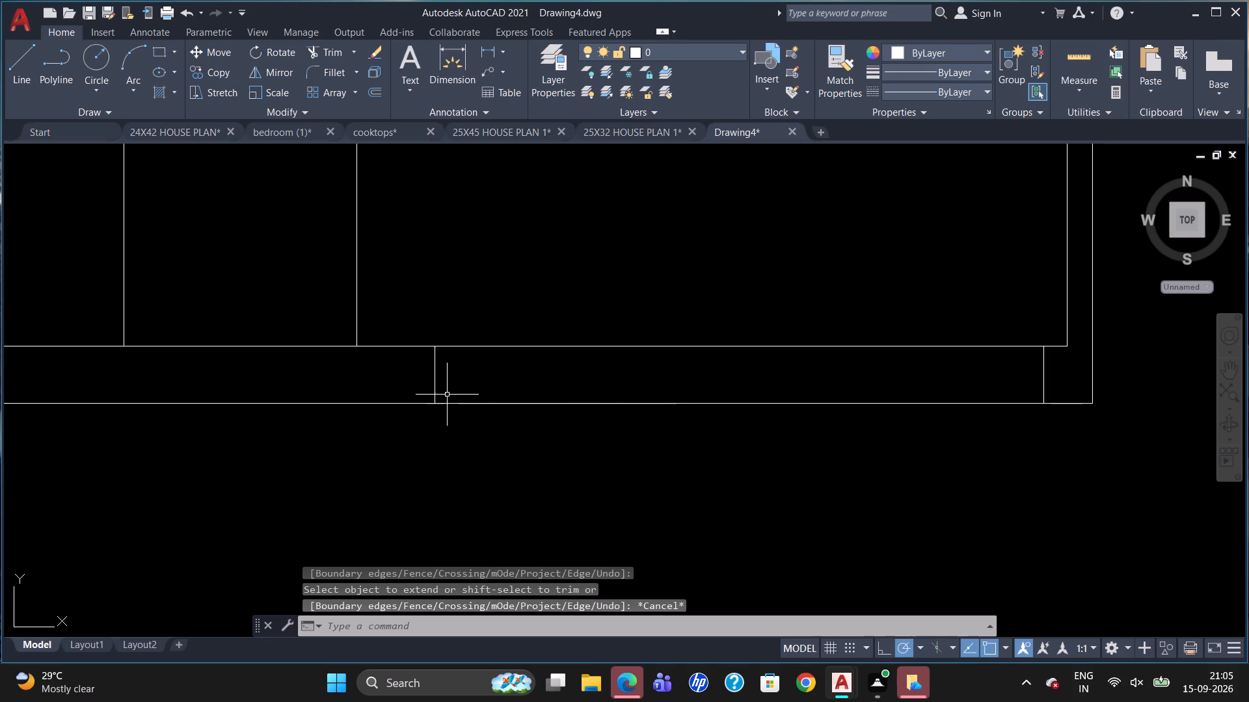
Trim the inner bottom line between the two jamb lines to form the 8' opening.
{"action": "type", "text": "tr"}
{"action": "key", "text": "Return"}
{"action": "key", "text": "Return"}
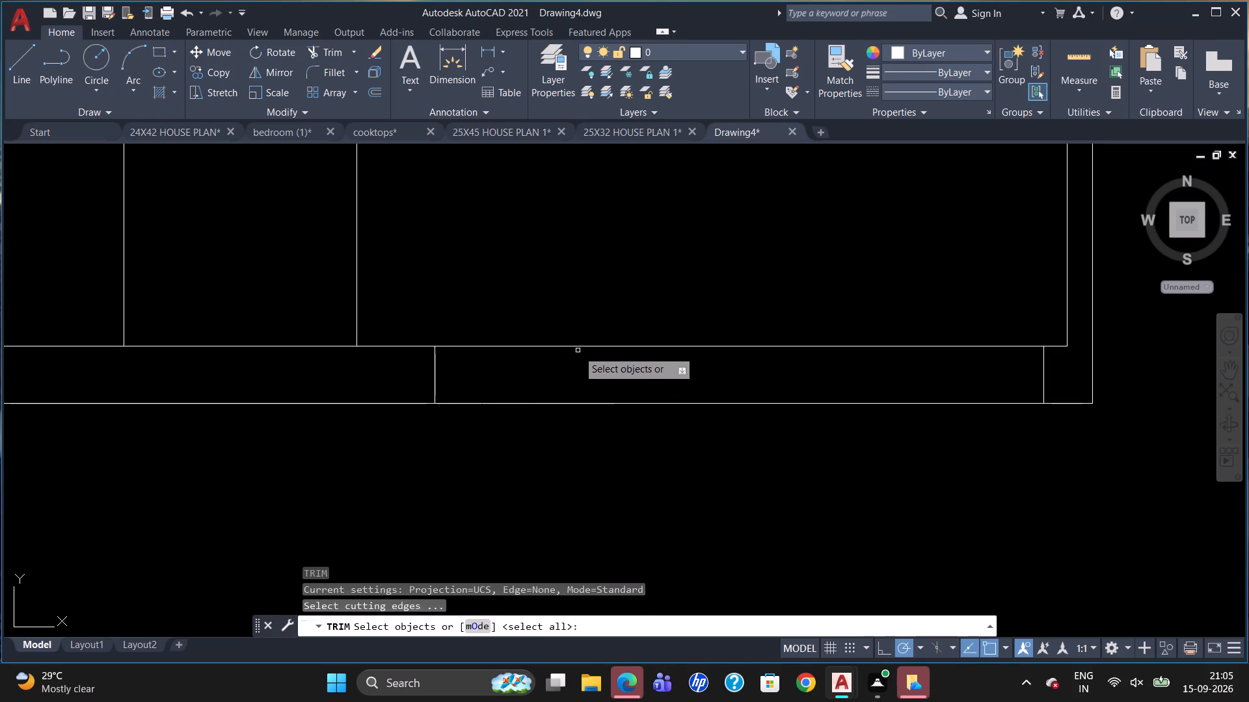
{"action": "left_click", "coordinate": [582, 343]}
{"action": "left_click", "coordinate": [584, 348]}
{"action": "scroll", "coordinate": [822, 316], "scroll_direction": "down", "scroll_amount": 1}
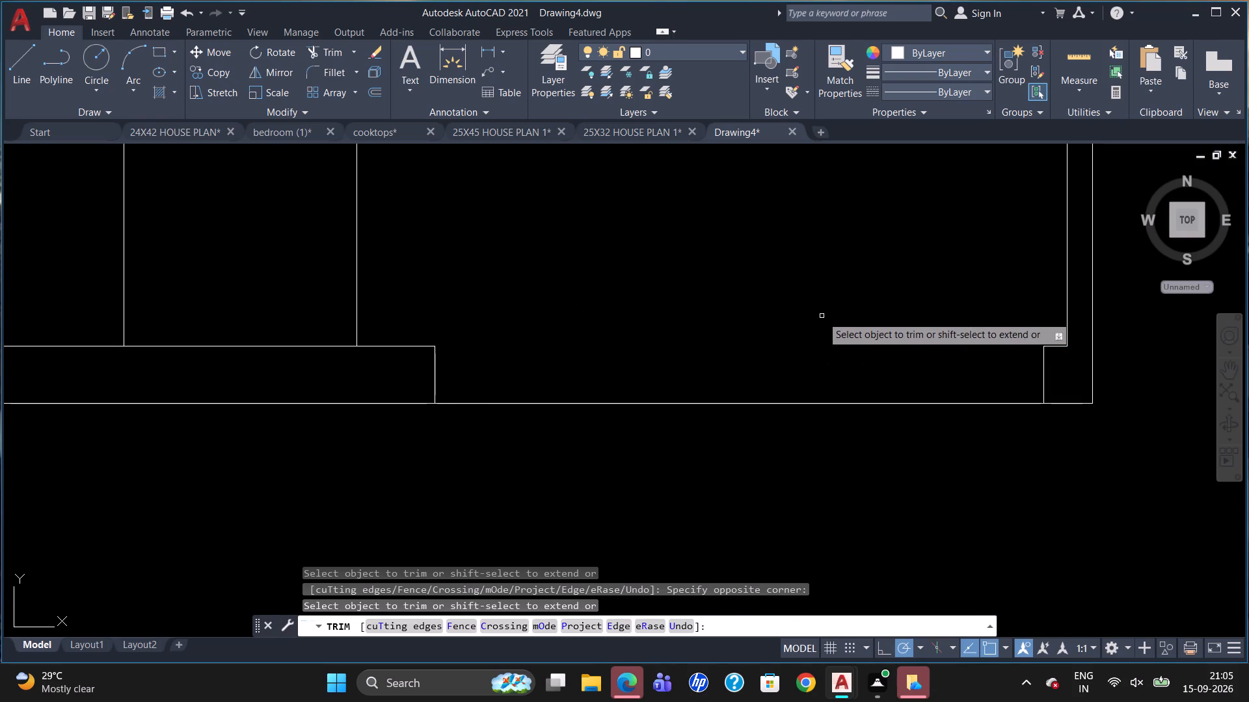
{"action": "scroll", "coordinate": [822, 317], "scroll_direction": "down", "scroll_amount": 1}
{"action": "scroll", "coordinate": [858, 407], "scroll_direction": "down", "scroll_amount": 1}
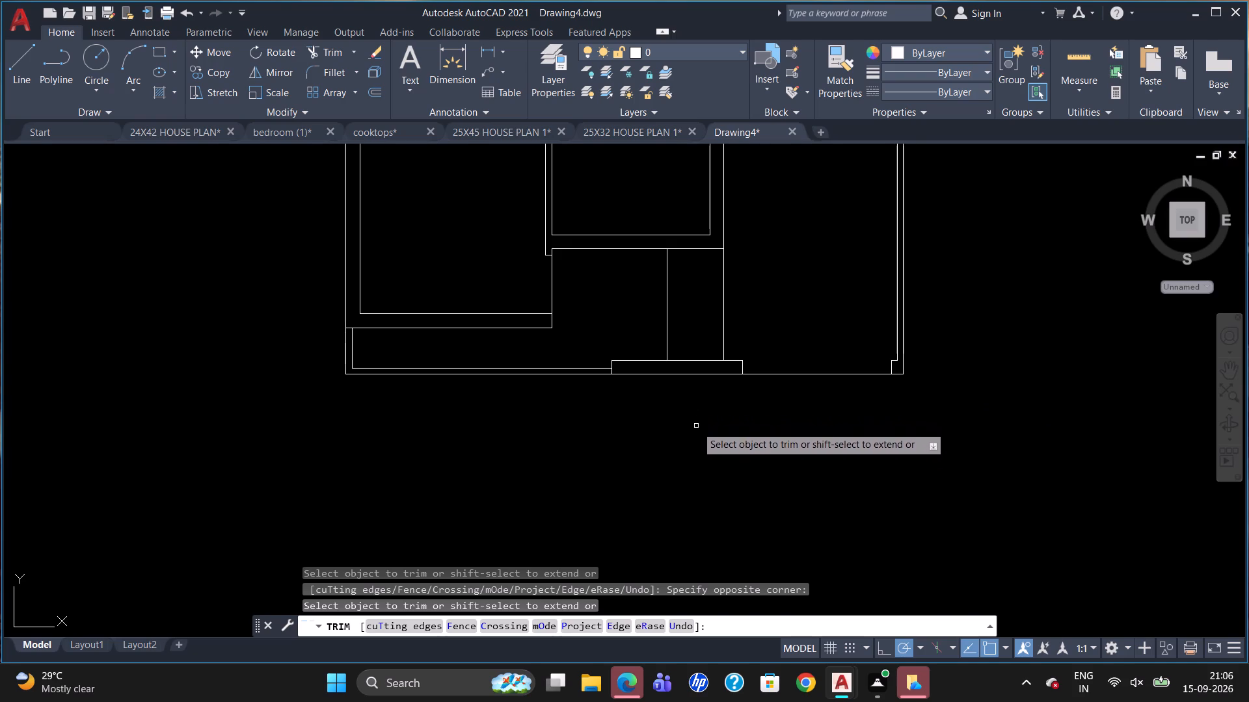
{"action": "scroll", "coordinate": [697, 434], "scroll_direction": "down", "scroll_amount": 1}
{"action": "scroll", "coordinate": [616, 391], "scroll_direction": "up", "scroll_amount": 1}
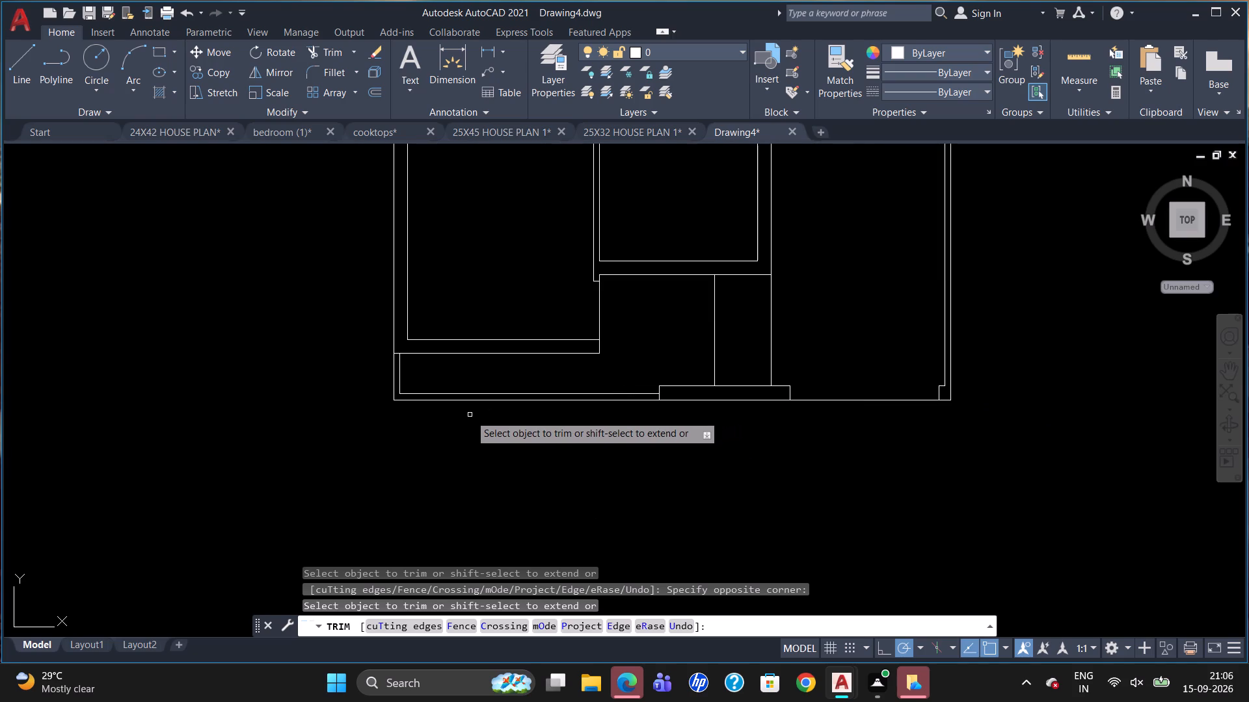
{"action": "key", "text": "Escape"}
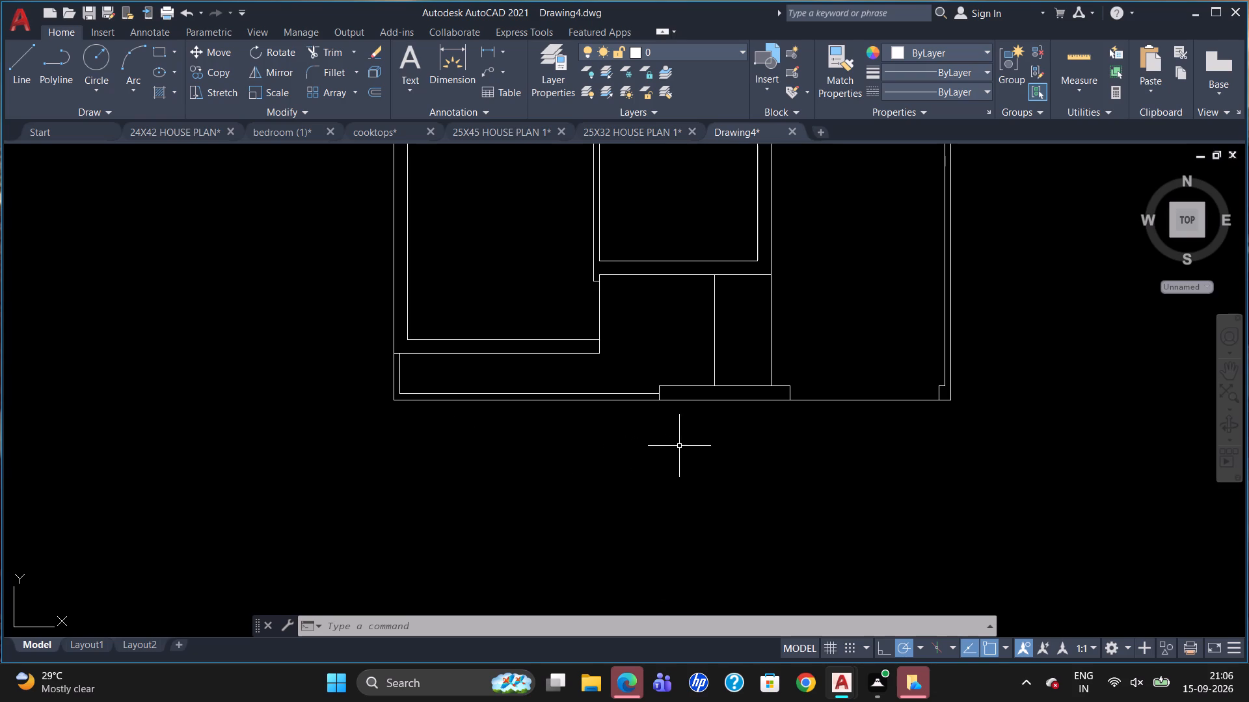
Examine the whole house plan, from the top rooms down to the bottom extension.
{"action": "scroll", "coordinate": [684, 482], "scroll_direction": "down", "scroll_amount": 1}
{"action": "scroll", "coordinate": [690, 387], "scroll_direction": "down", "scroll_amount": 1}
{"action": "scroll", "coordinate": [742, 243], "scroll_direction": "up", "scroll_amount": 2}
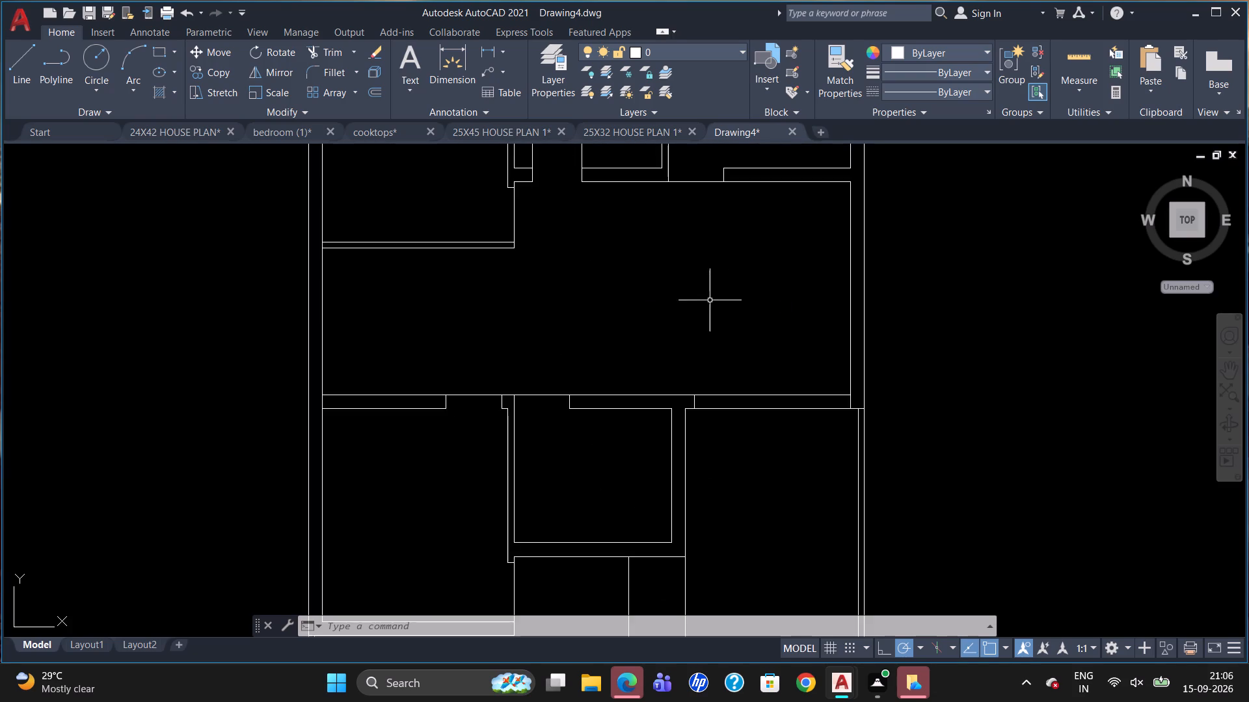
{"action": "scroll", "coordinate": [708, 430], "scroll_direction": "down", "scroll_amount": 2}
{"action": "scroll", "coordinate": [714, 314], "scroll_direction": "up", "scroll_amount": 1}
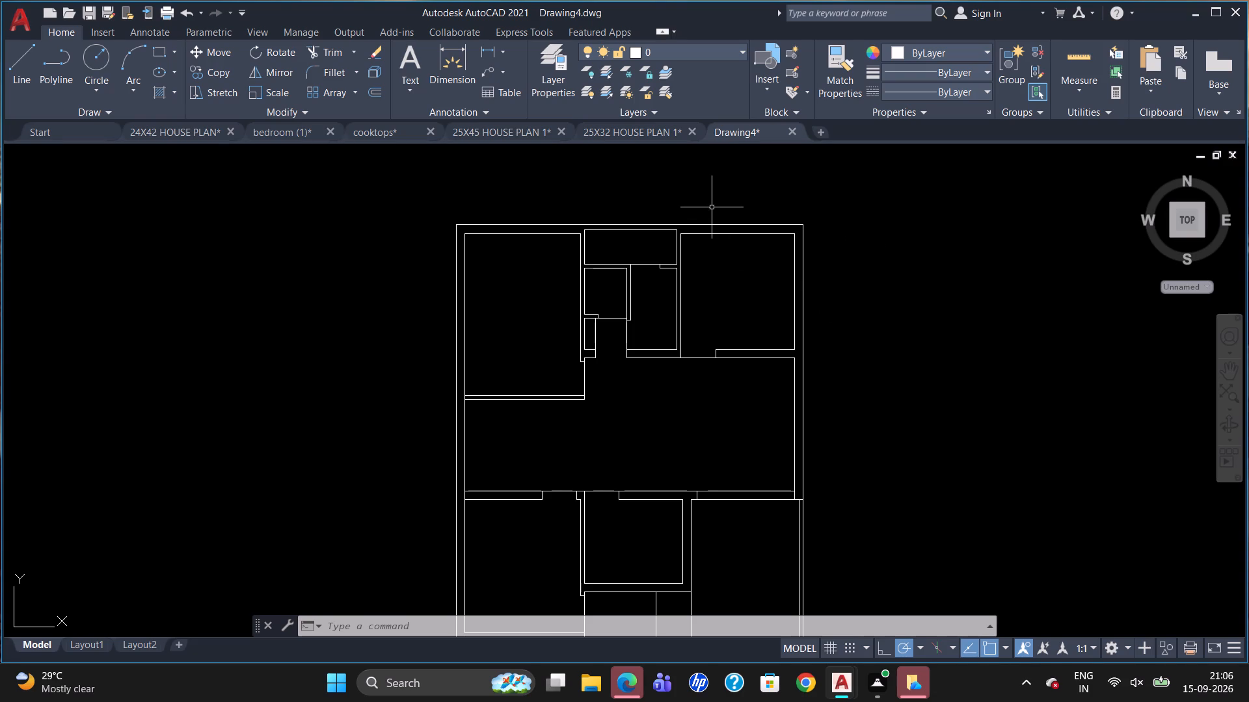
{"action": "scroll", "coordinate": [687, 258], "scroll_direction": "down", "scroll_amount": 2}
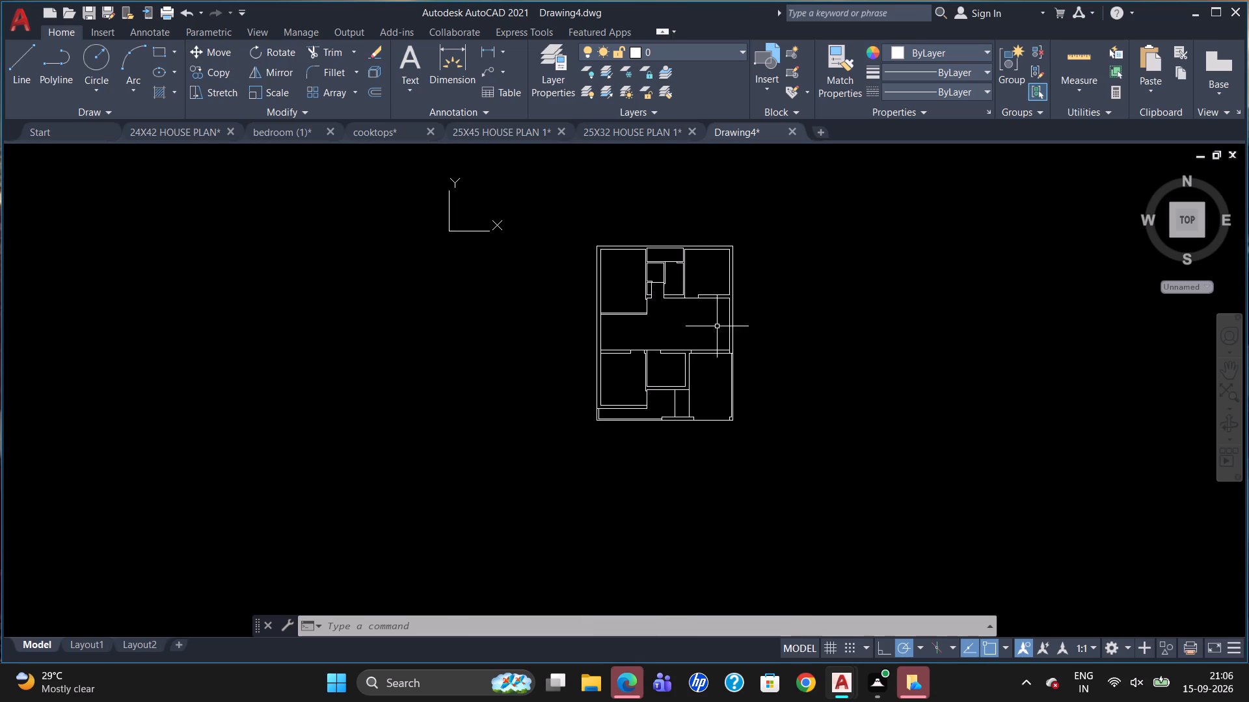
{"action": "scroll", "coordinate": [717, 326], "scroll_direction": "up", "scroll_amount": 2}
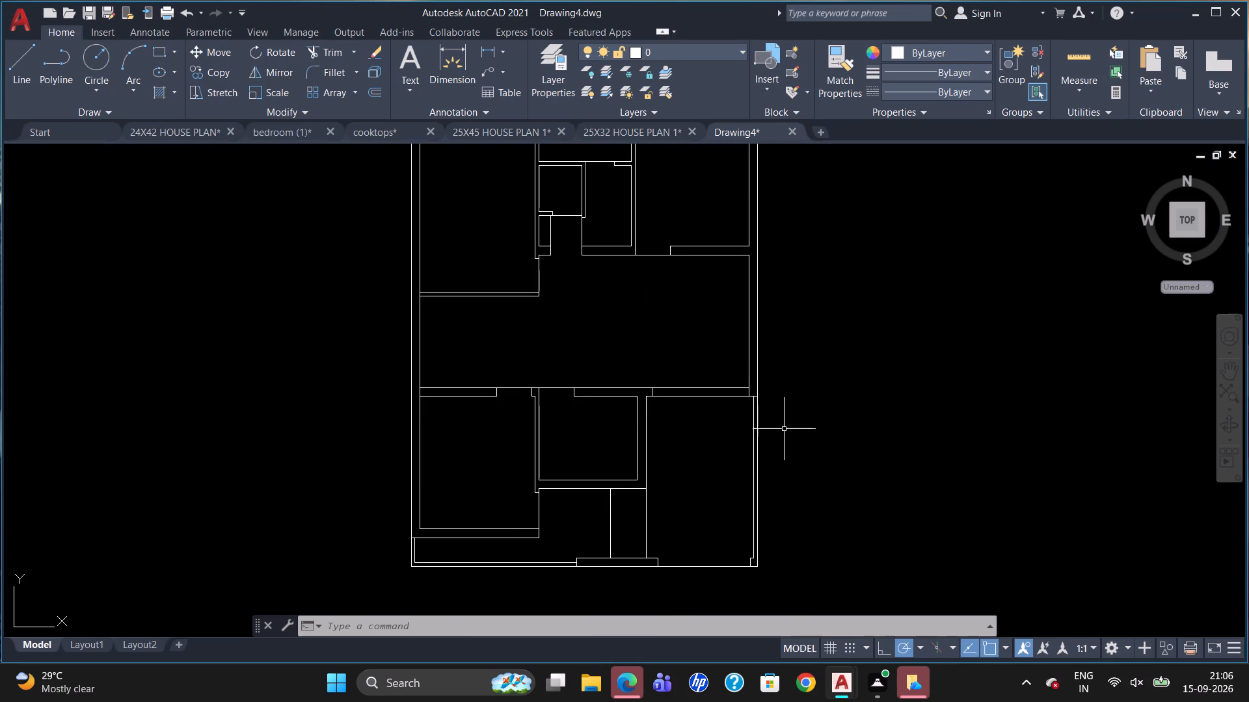
{"action": "scroll", "coordinate": [778, 470], "scroll_direction": "down", "scroll_amount": 1}
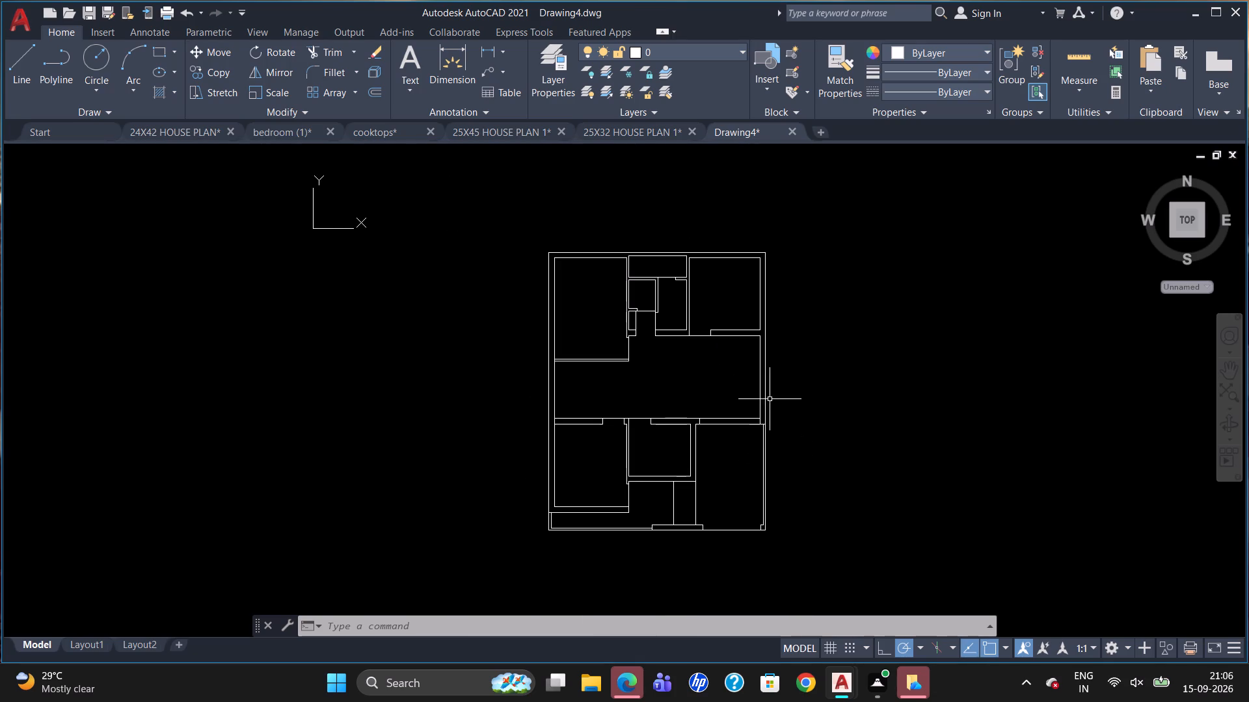
{"action": "scroll", "coordinate": [795, 263], "scroll_direction": "up", "scroll_amount": 1}
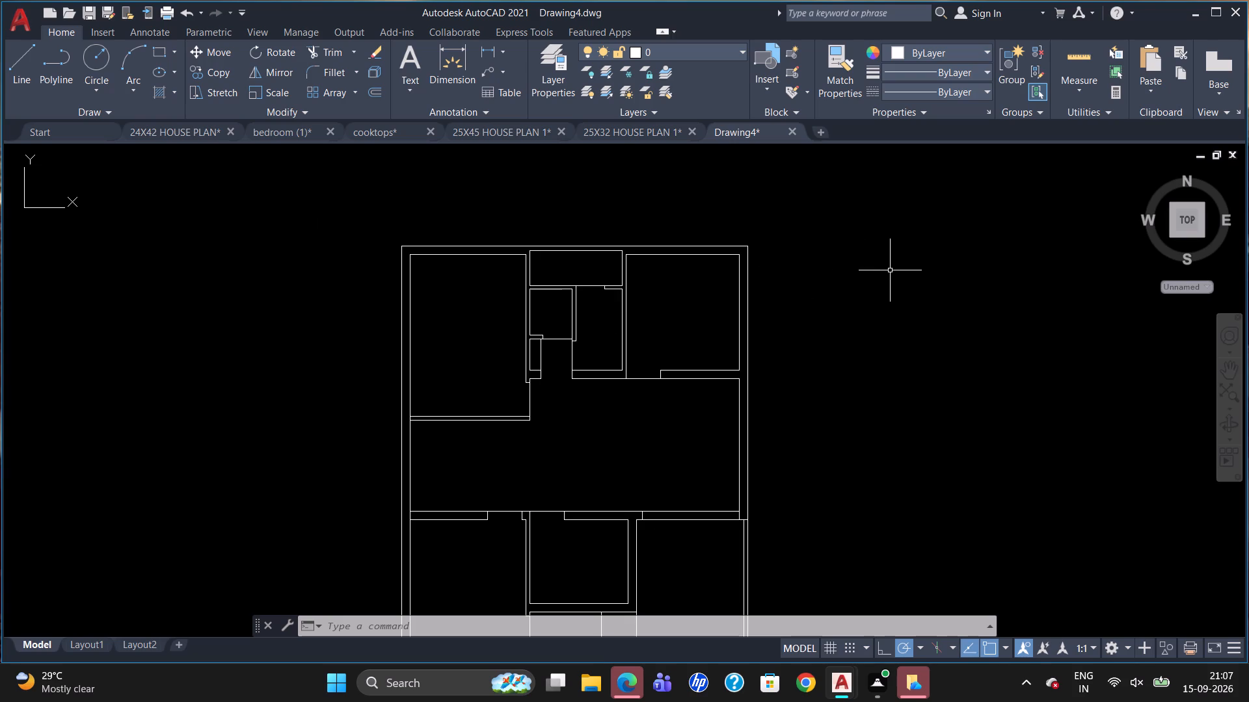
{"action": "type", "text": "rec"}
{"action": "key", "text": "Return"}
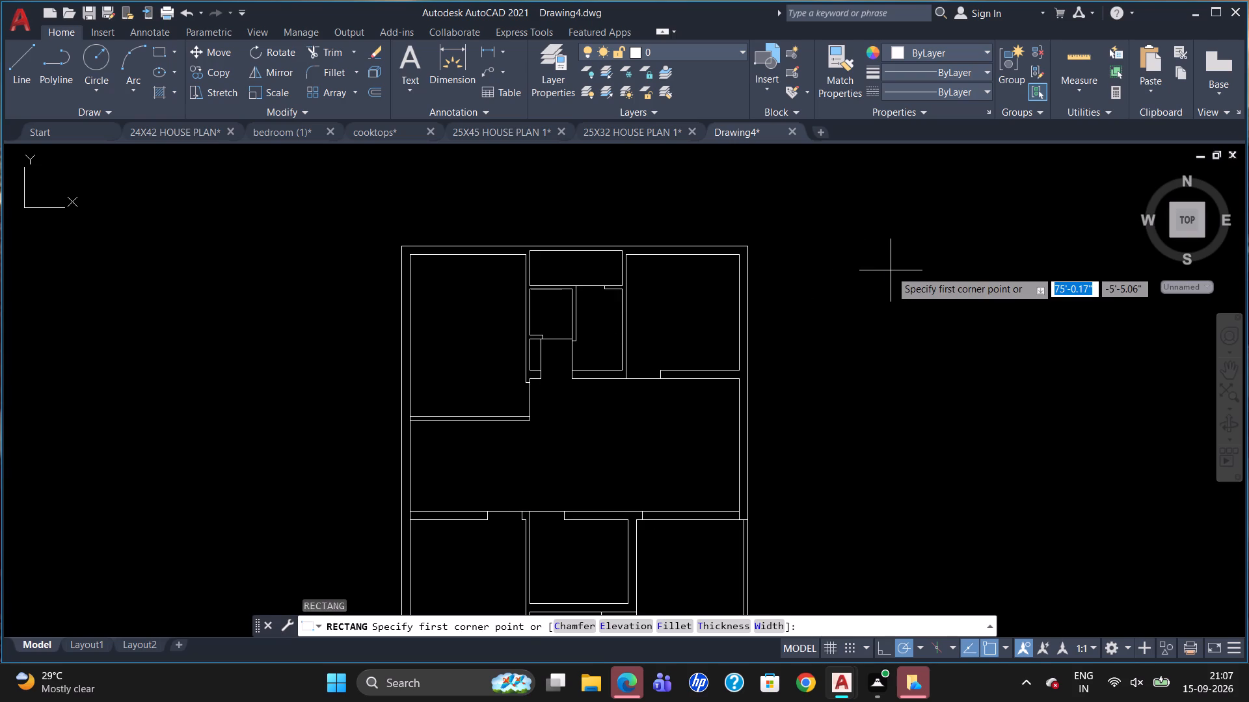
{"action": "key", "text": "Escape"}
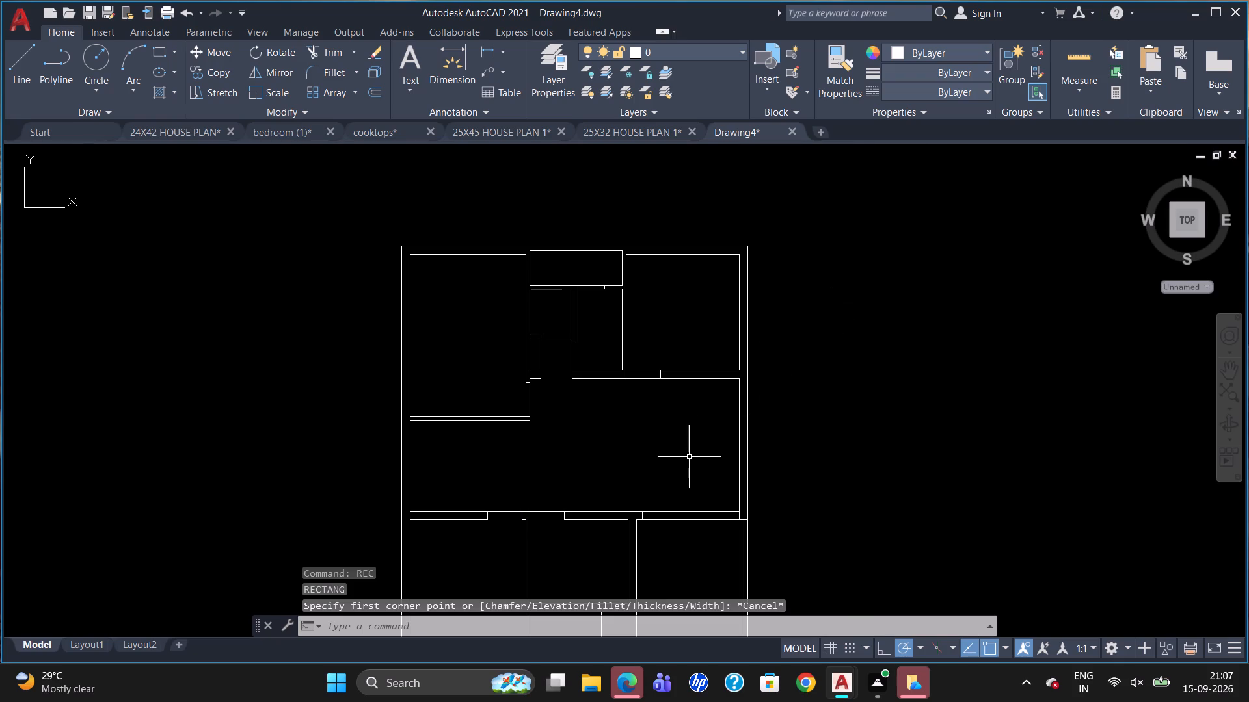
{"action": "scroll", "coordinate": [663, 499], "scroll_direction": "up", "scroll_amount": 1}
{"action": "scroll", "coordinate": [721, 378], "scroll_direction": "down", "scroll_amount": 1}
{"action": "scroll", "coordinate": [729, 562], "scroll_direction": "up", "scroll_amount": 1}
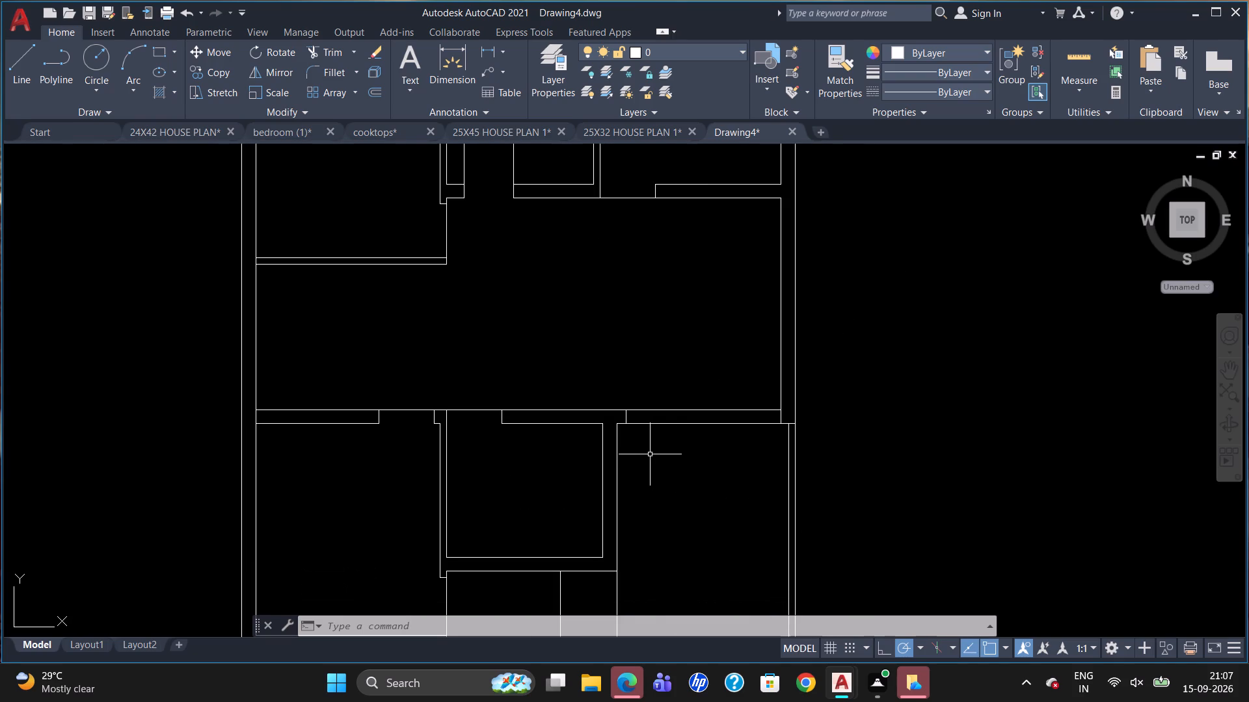
Offset the short jamb line in the lower-right room's top wall 4' toward the outer wall.
{"action": "key", "text": "o"}
{"action": "key", "text": "Return"}
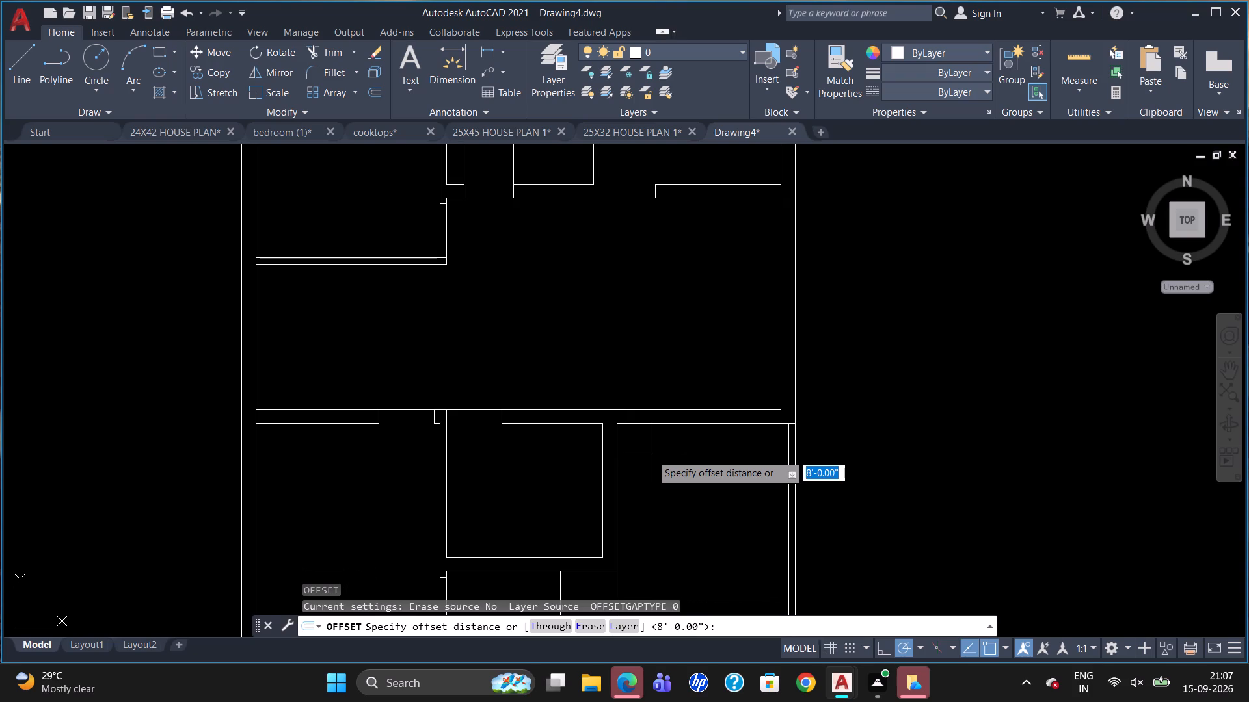
{"action": "type", "text": "4'"}
{"action": "key", "text": "Return"}
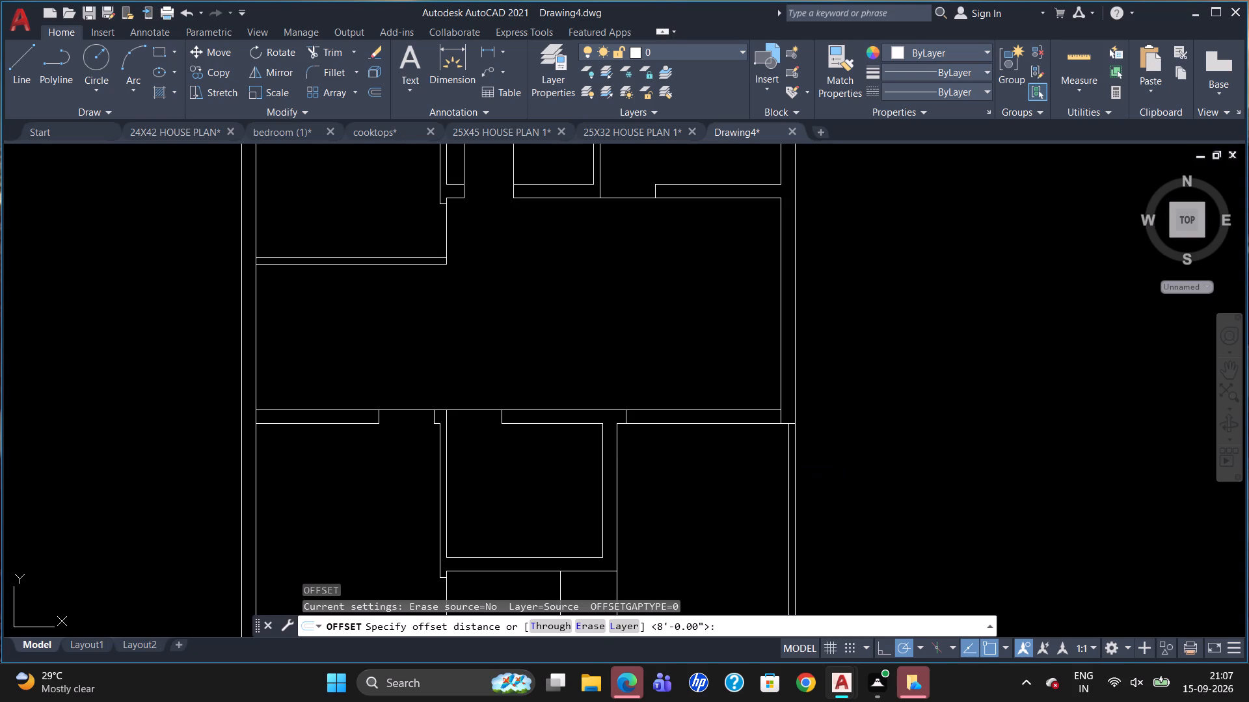
{"action": "left_click", "coordinate": [625, 418]}
{"action": "left_click", "coordinate": [667, 420]}
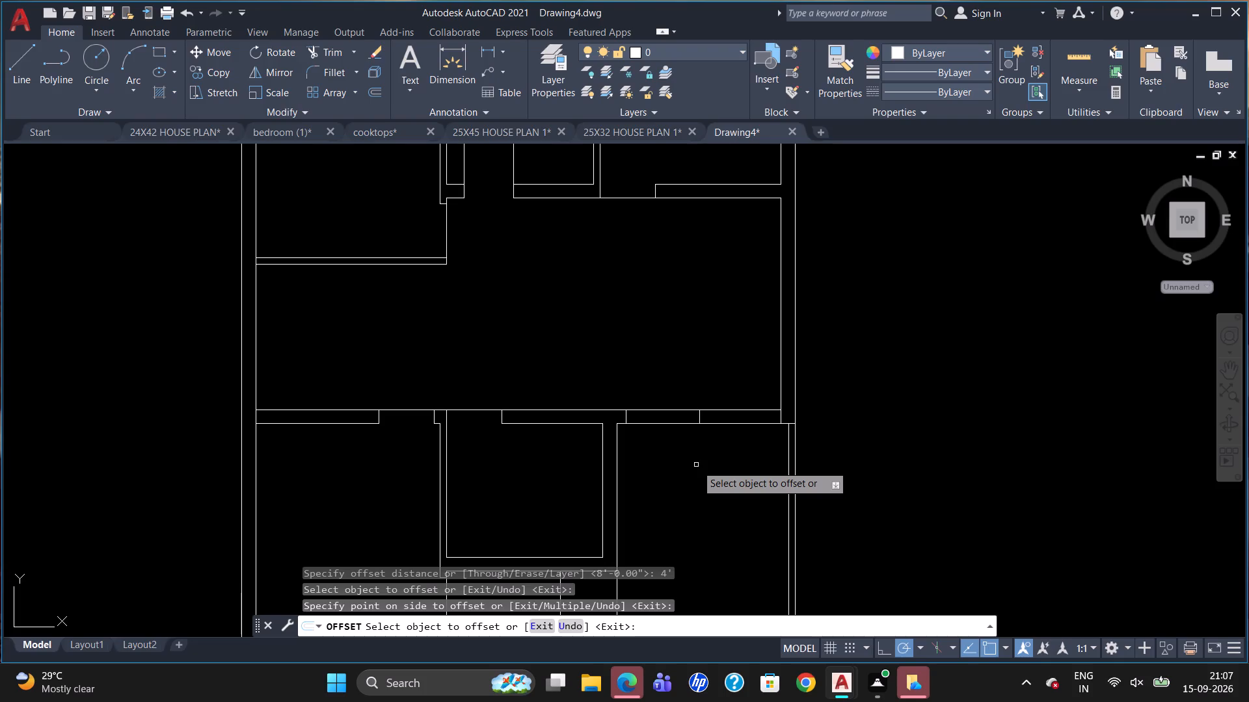
{"action": "key", "text": "Escape"}
Draw a window centre line between the midpoints of the two jamb lines 4' apart.
{"action": "key", "text": "l"}
{"action": "key", "text": "Return"}
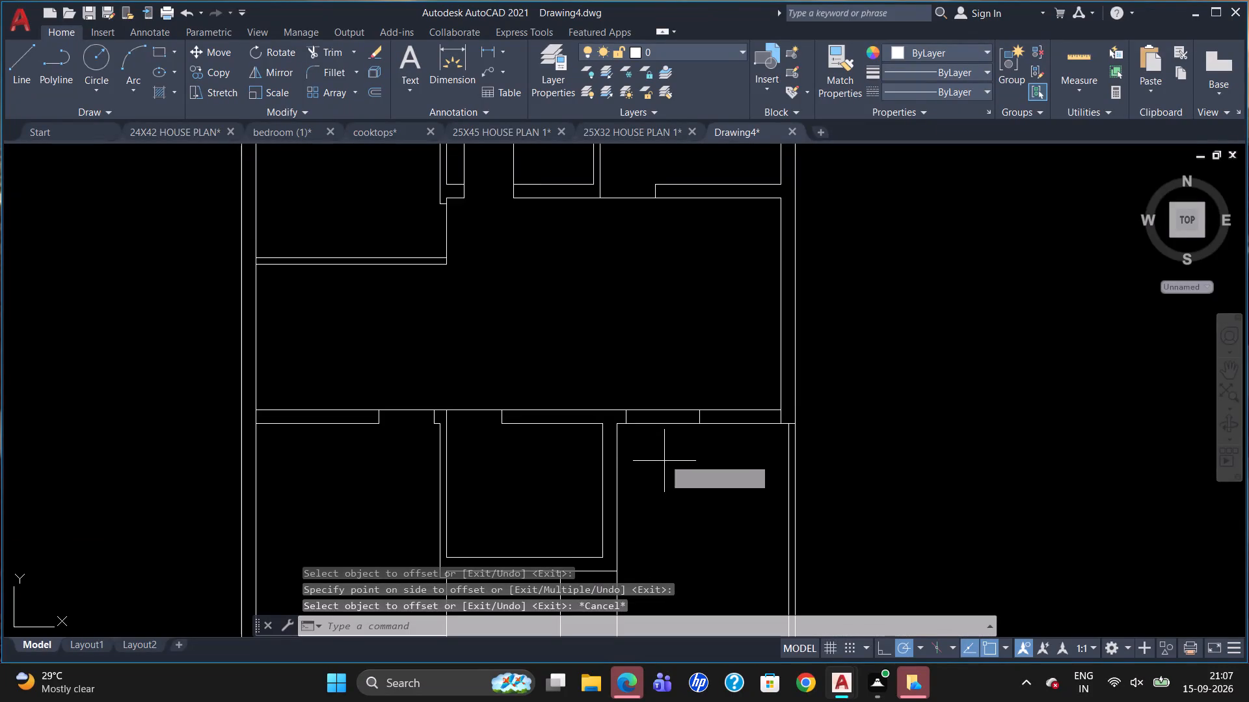
{"action": "scroll", "coordinate": [647, 424], "scroll_direction": "up", "scroll_amount": 2}
{"action": "left_click_drag", "start_coordinate": [595, 409], "coordinate": [600, 414]}
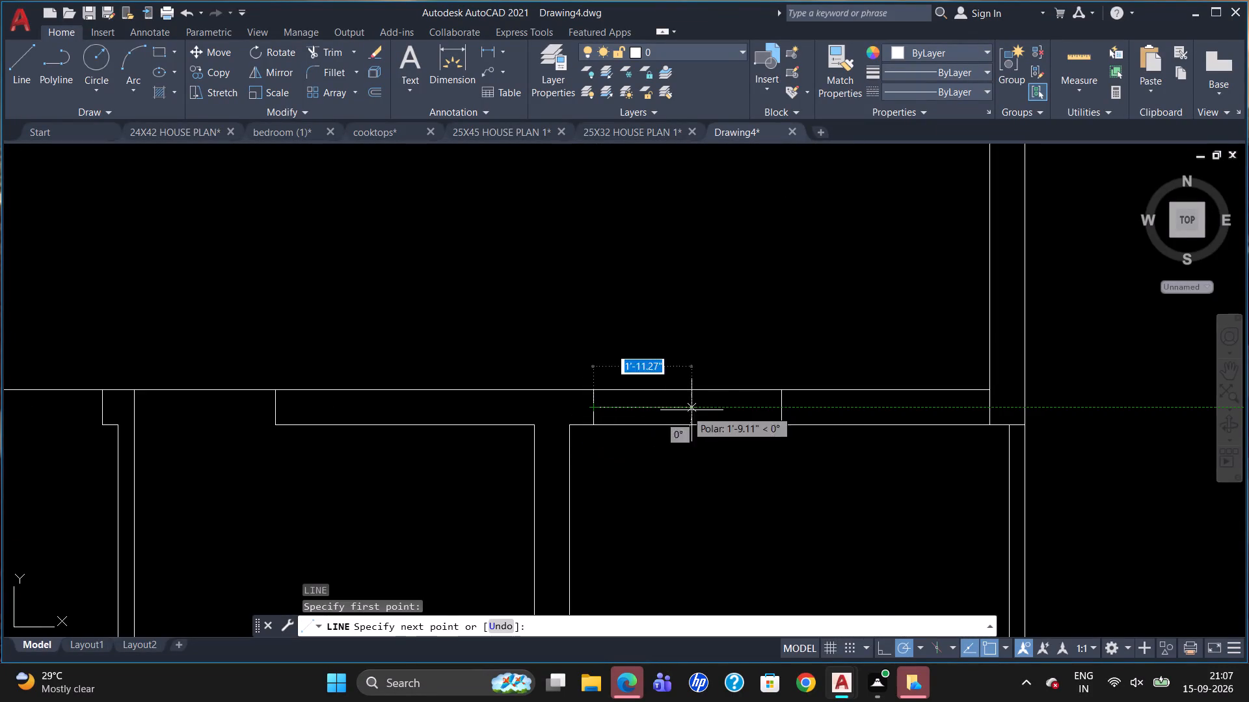
{"action": "left_click", "coordinate": [779, 406]}
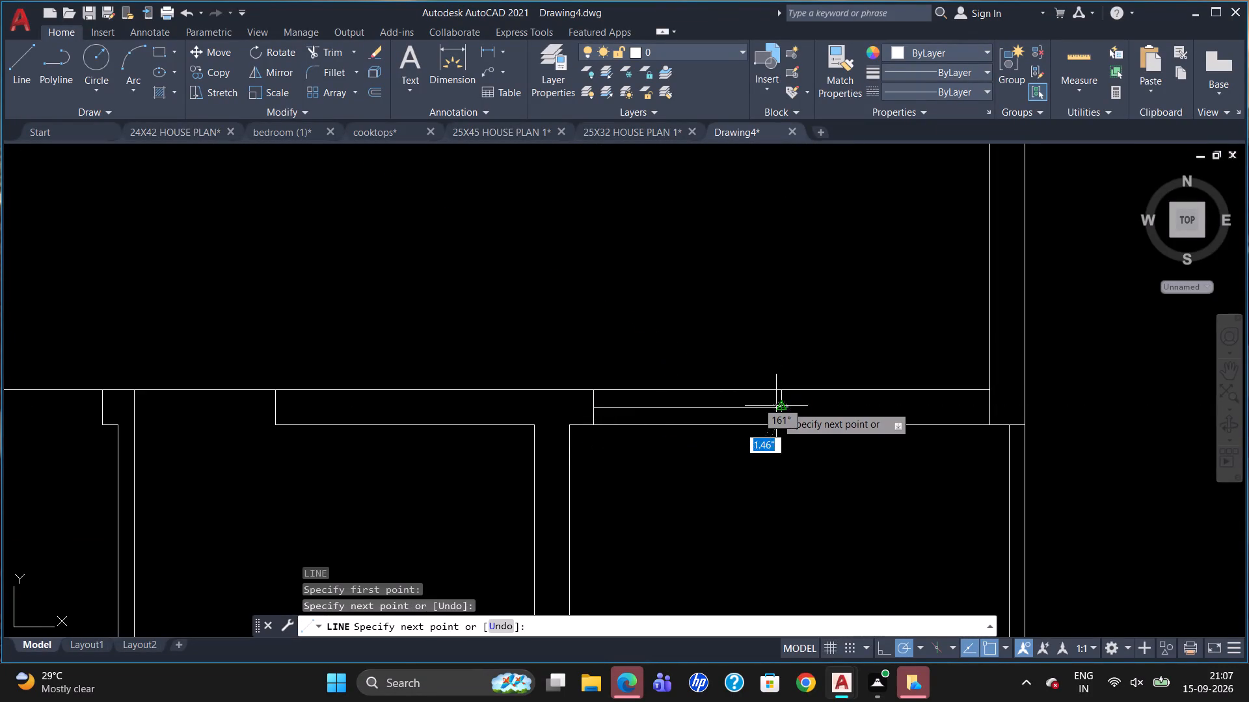
{"action": "key", "text": "Escape"}
{"action": "scroll", "coordinate": [645, 384], "scroll_direction": "down", "scroll_amount": 2}
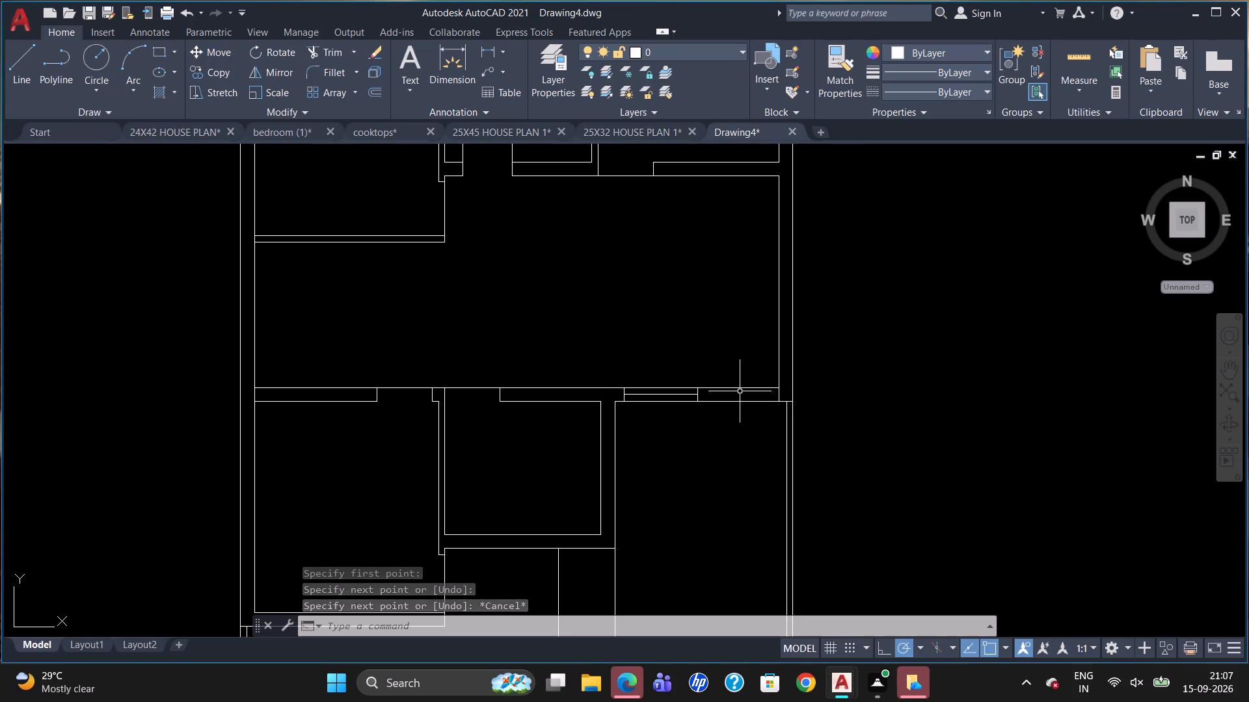
Trim the wall's upper line between the new jamb line and the right outer wall's inner line.
{"action": "type", "text": "tr"}
{"action": "key", "text": "Return"}
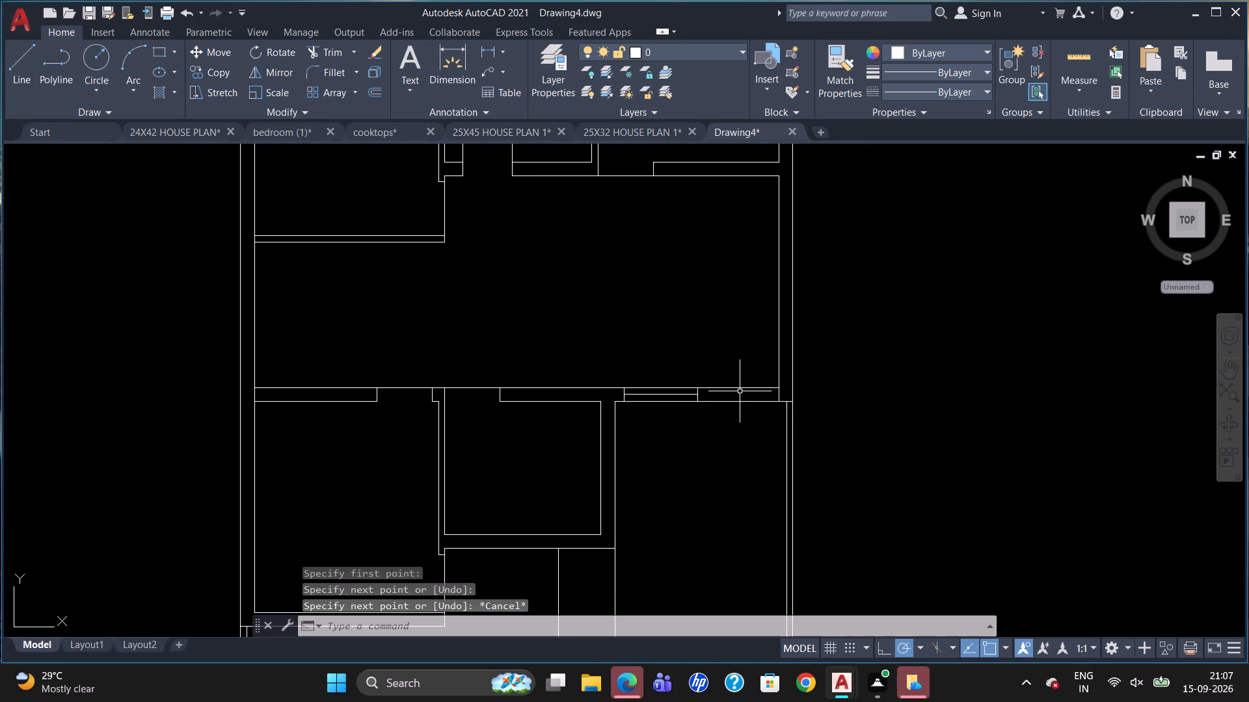
{"action": "key", "text": "Return"}
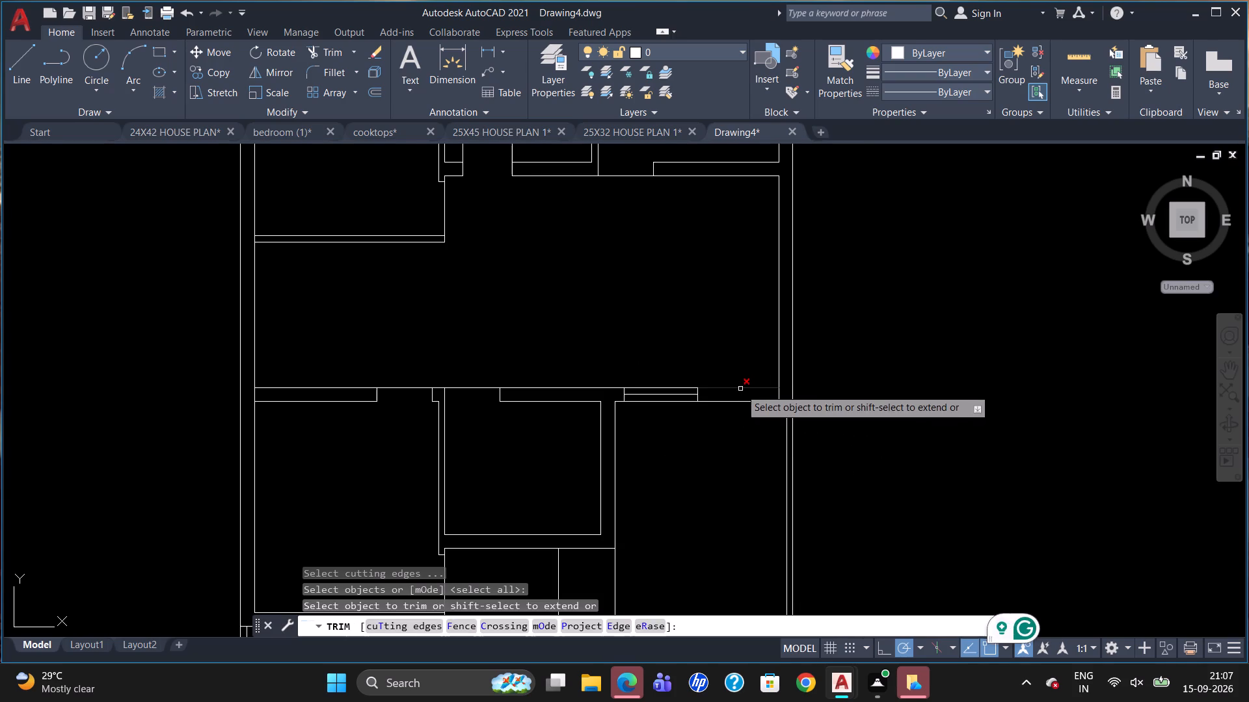
{"action": "left_click", "coordinate": [742, 386]}
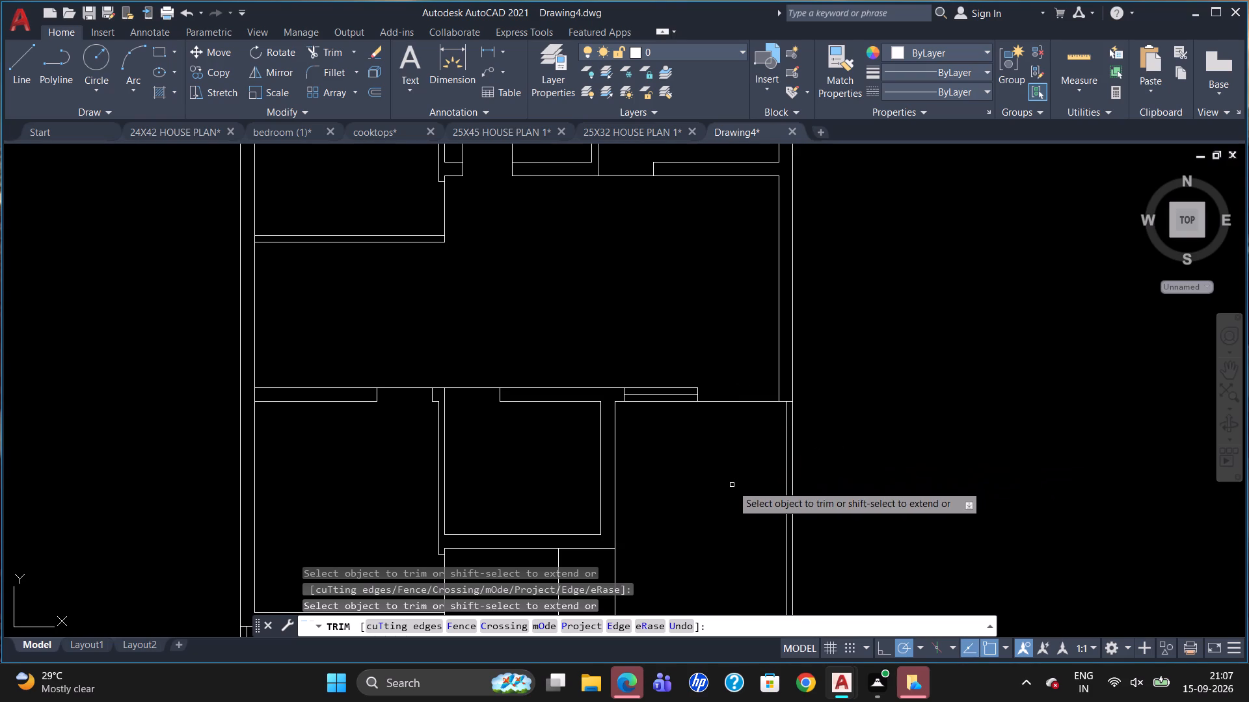
{"action": "key", "text": "Escape"}
Draw a line about 2'-3" down from the new jamb's lower end, continuing horizontally to the right outer wall's inner line.
{"action": "key", "text": "l"}
{"action": "key", "text": "Return"}
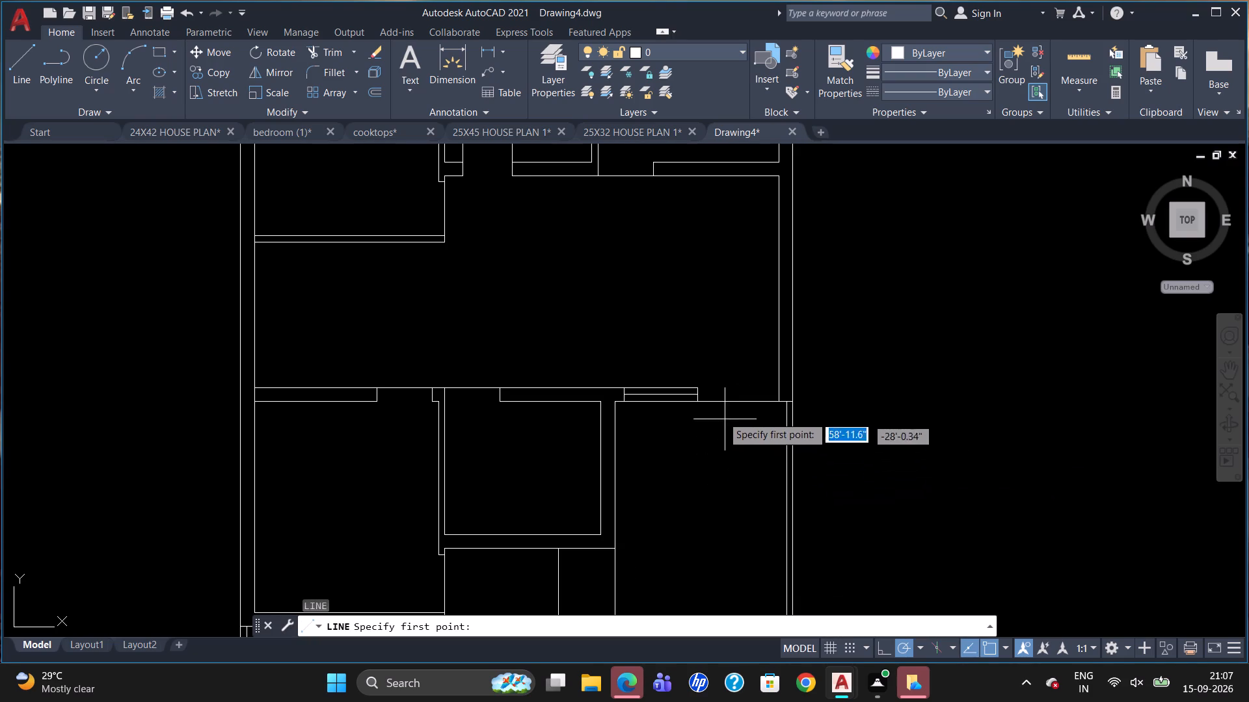
{"action": "left_click", "coordinate": [695, 401]}
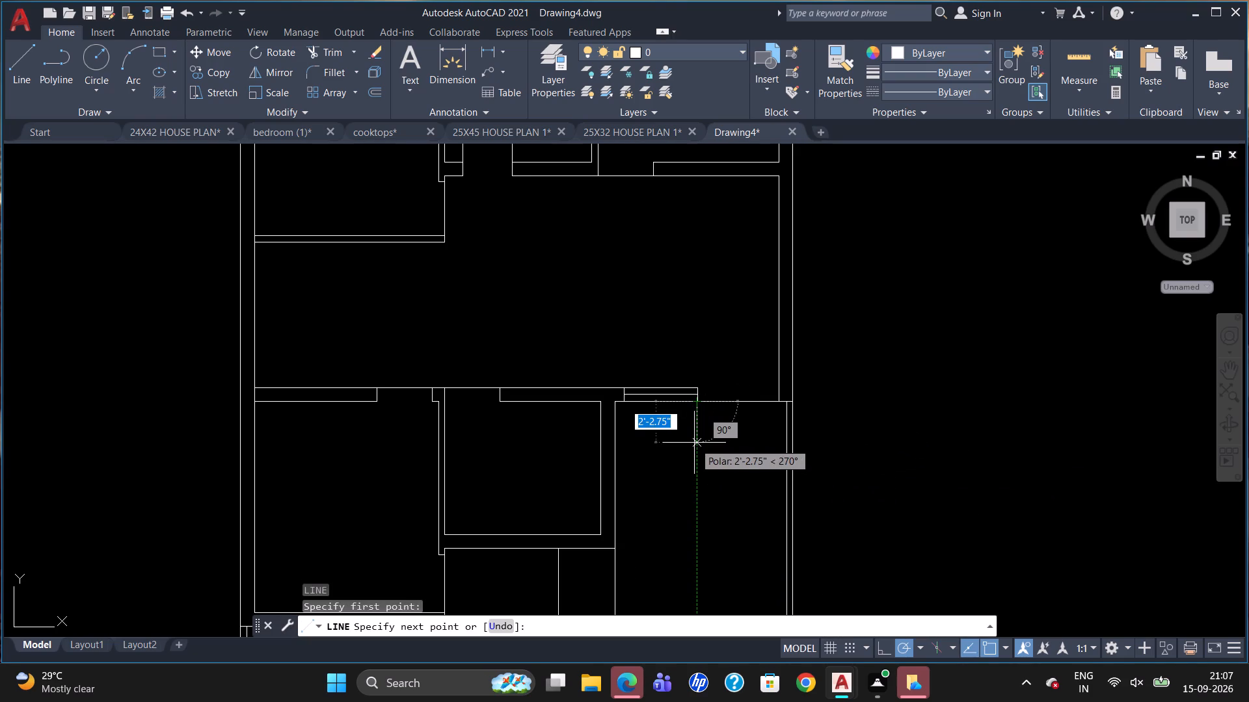
{"action": "left_click", "coordinate": [694, 442]}
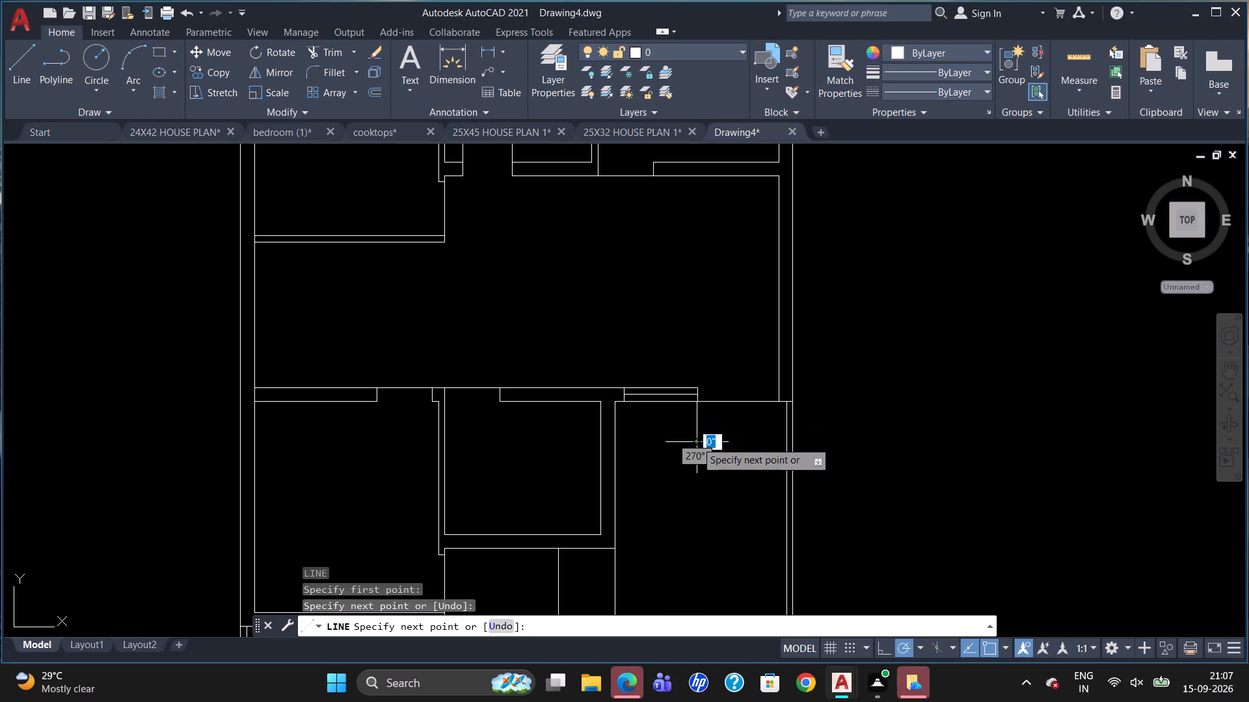
{"action": "left_click", "coordinate": [785, 439]}
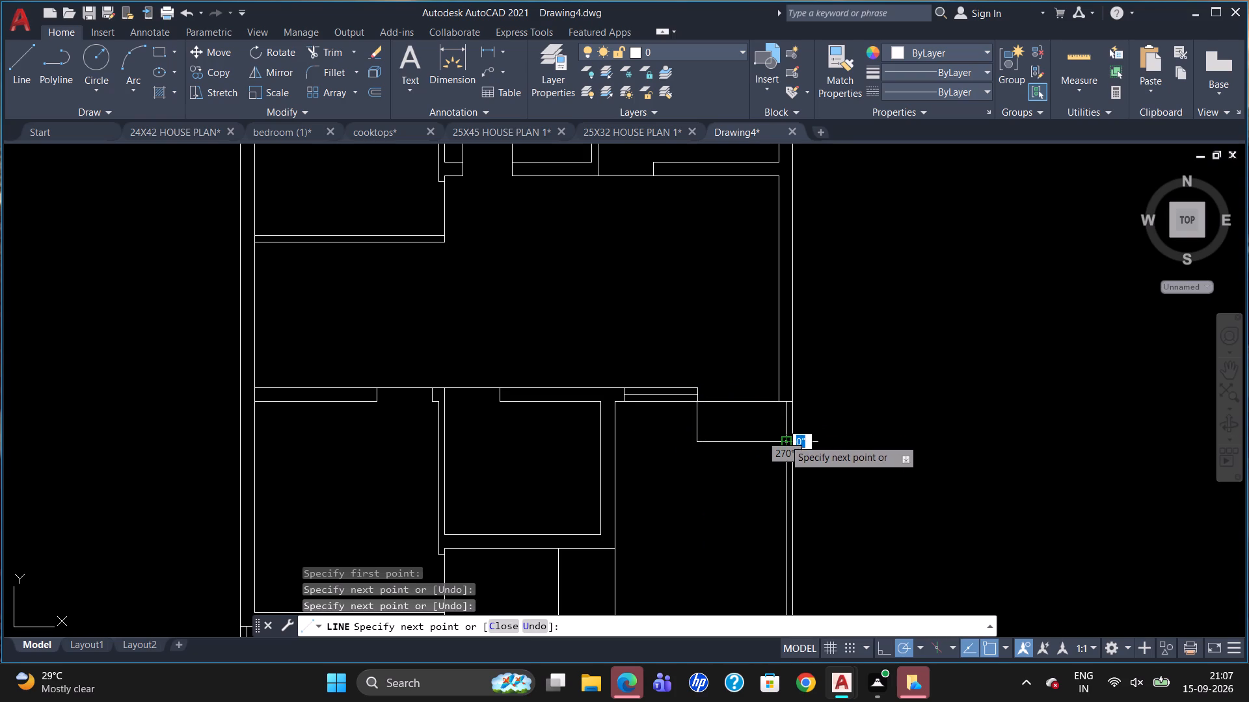
{"action": "key", "text": "Escape"}
Draw a horizontal line through the middle of the new small rectangle, from its left edge to the outer wall.
{"action": "key", "text": "l"}
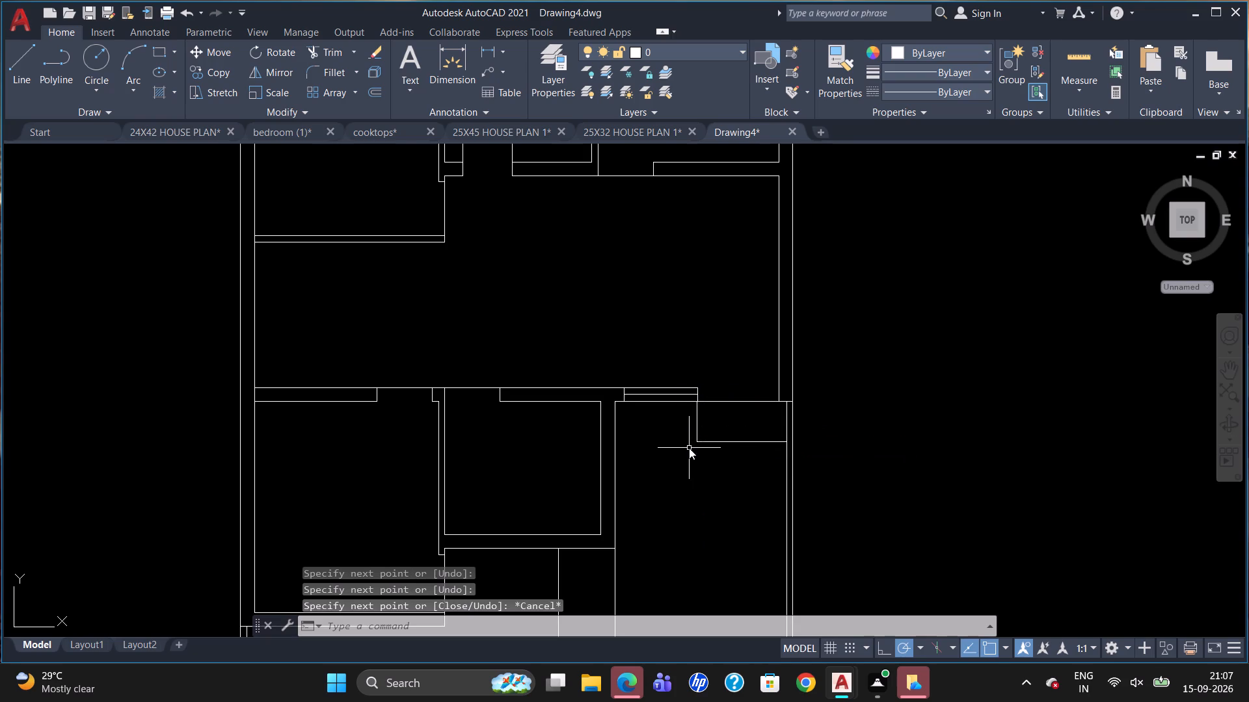
{"action": "key", "text": "Return"}
{"action": "left_click", "coordinate": [699, 421]}
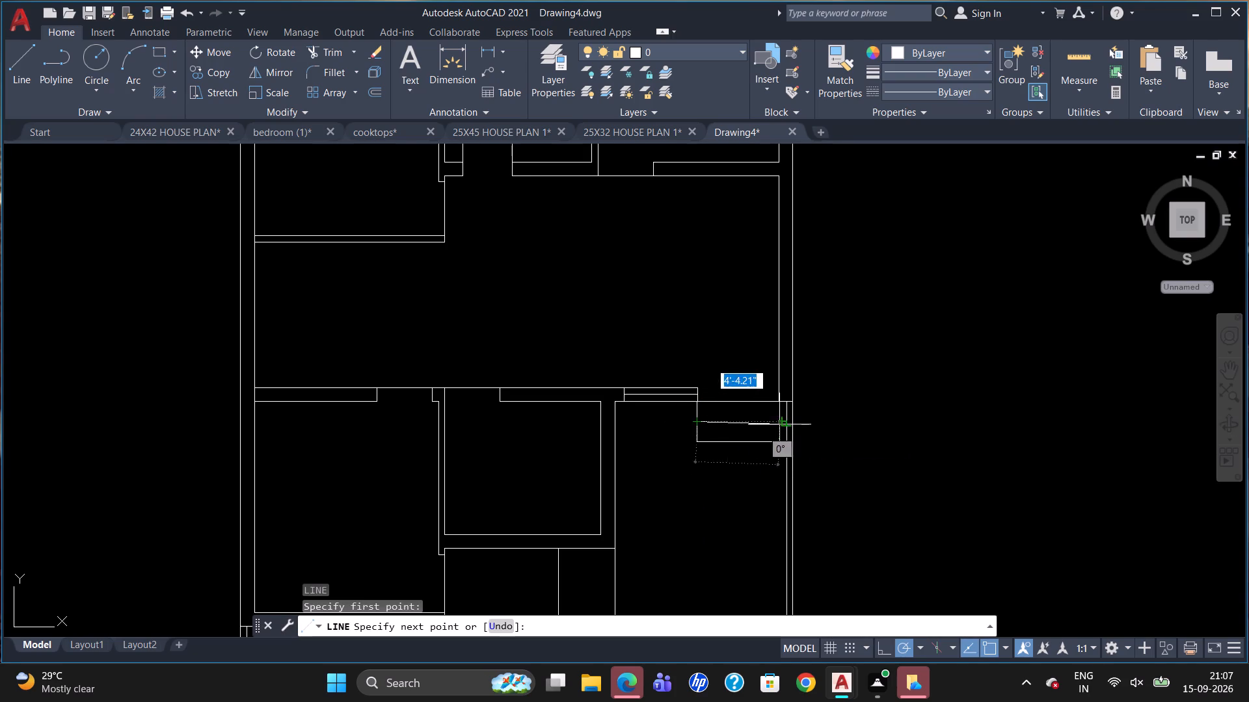
{"action": "left_click", "coordinate": [786, 420]}
{"action": "key", "text": "Escape"}
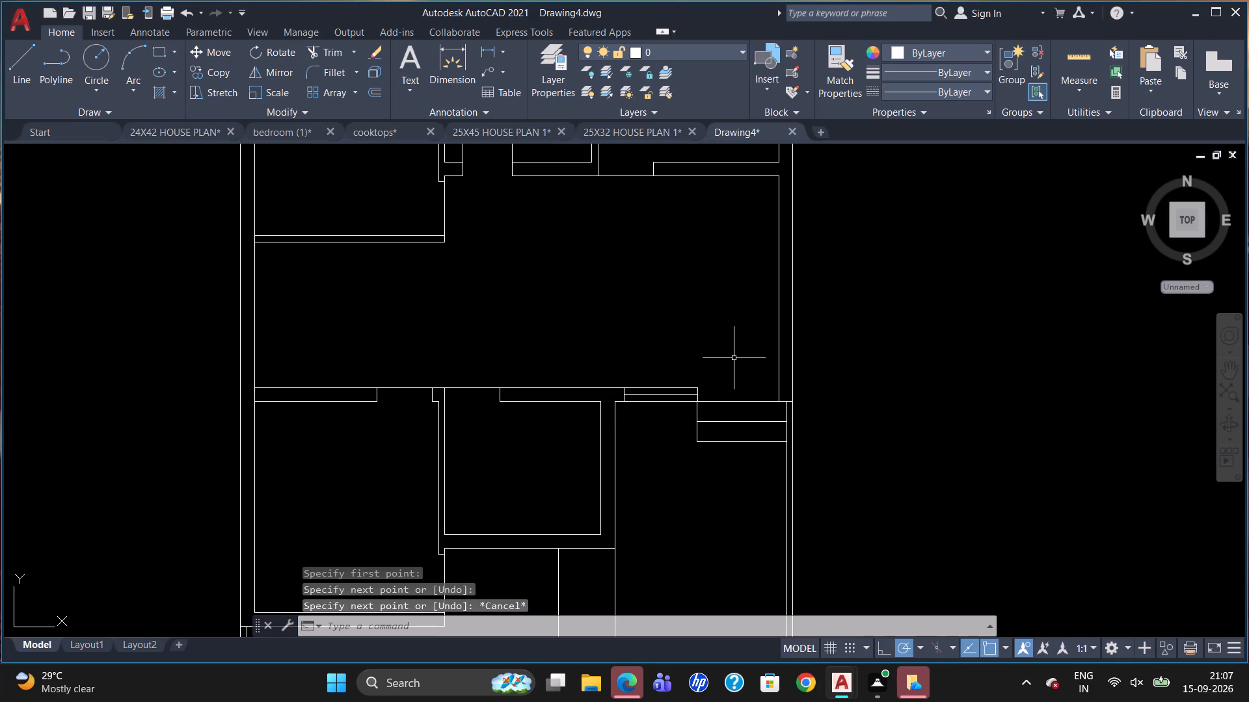
{"action": "scroll", "coordinate": [738, 348], "scroll_direction": "down", "scroll_amount": 1}
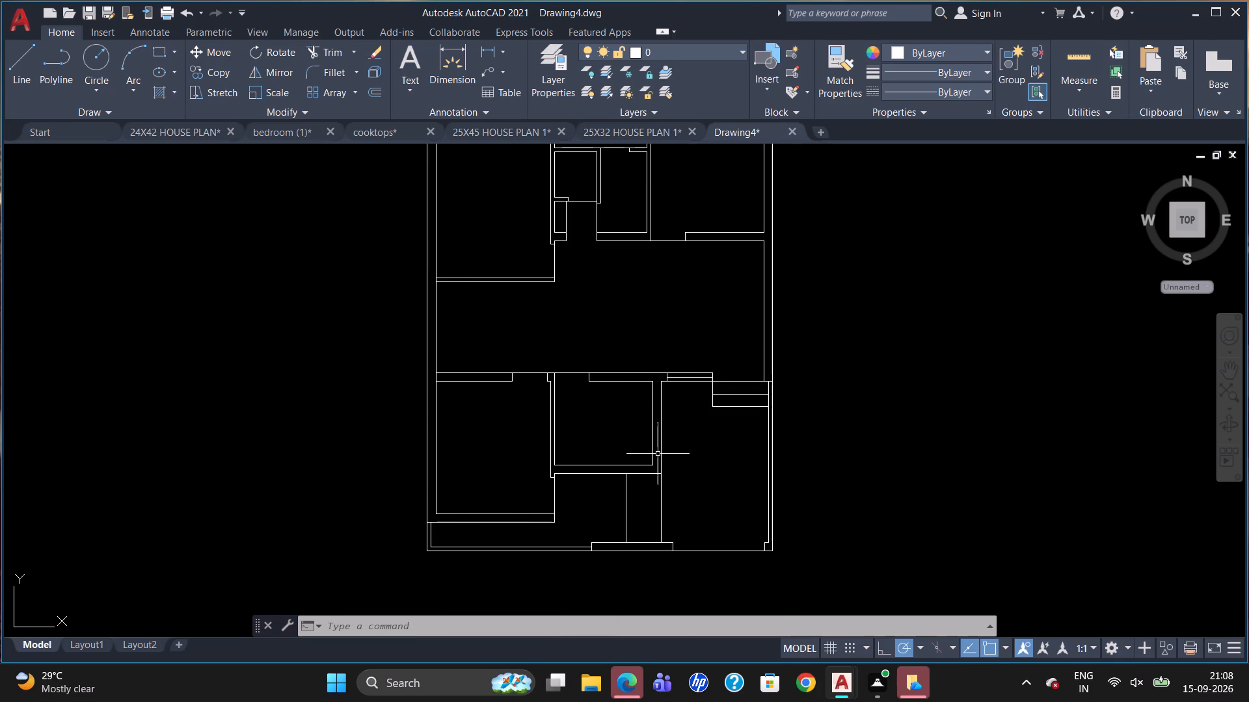
Draw a horizontal counter line across the lower middle room, tracked 2' above its bottom-left inner corner.
{"action": "key", "text": "l"}
{"action": "key", "text": "Return"}
{"action": "type", "text": "tk"}
{"action": "key", "text": "Return"}
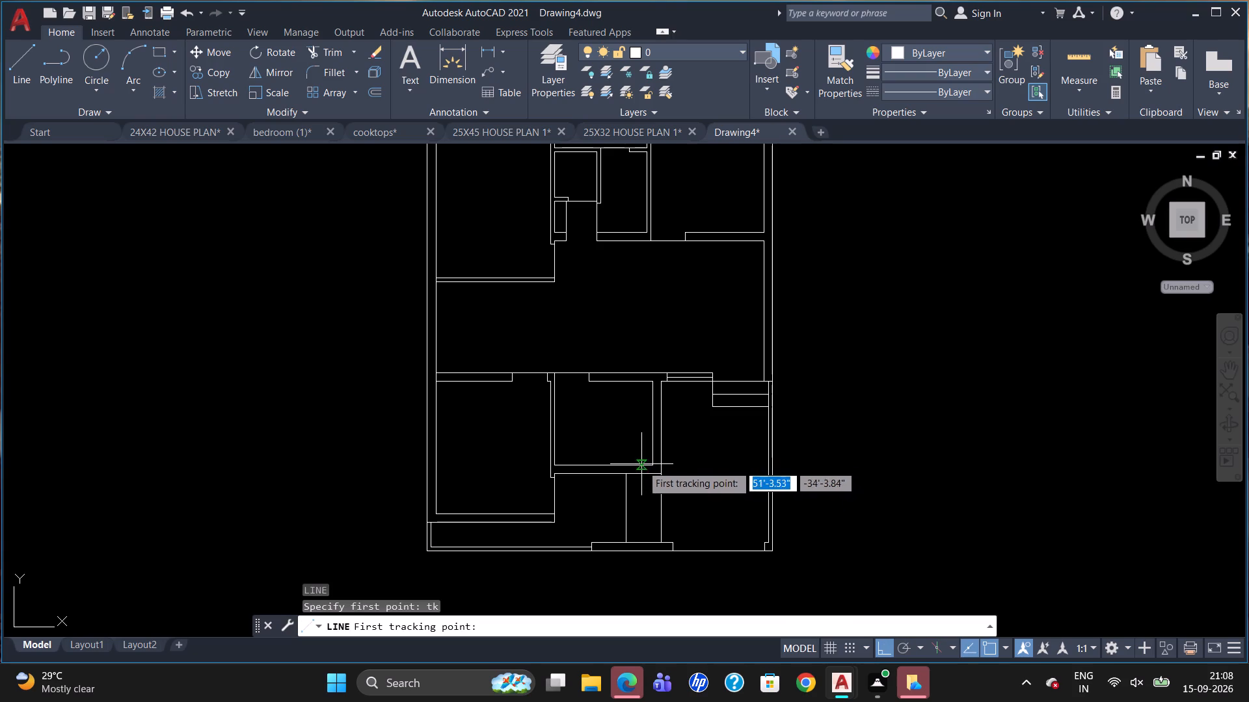
{"action": "scroll", "coordinate": [558, 473], "scroll_direction": "up", "scroll_amount": 2}
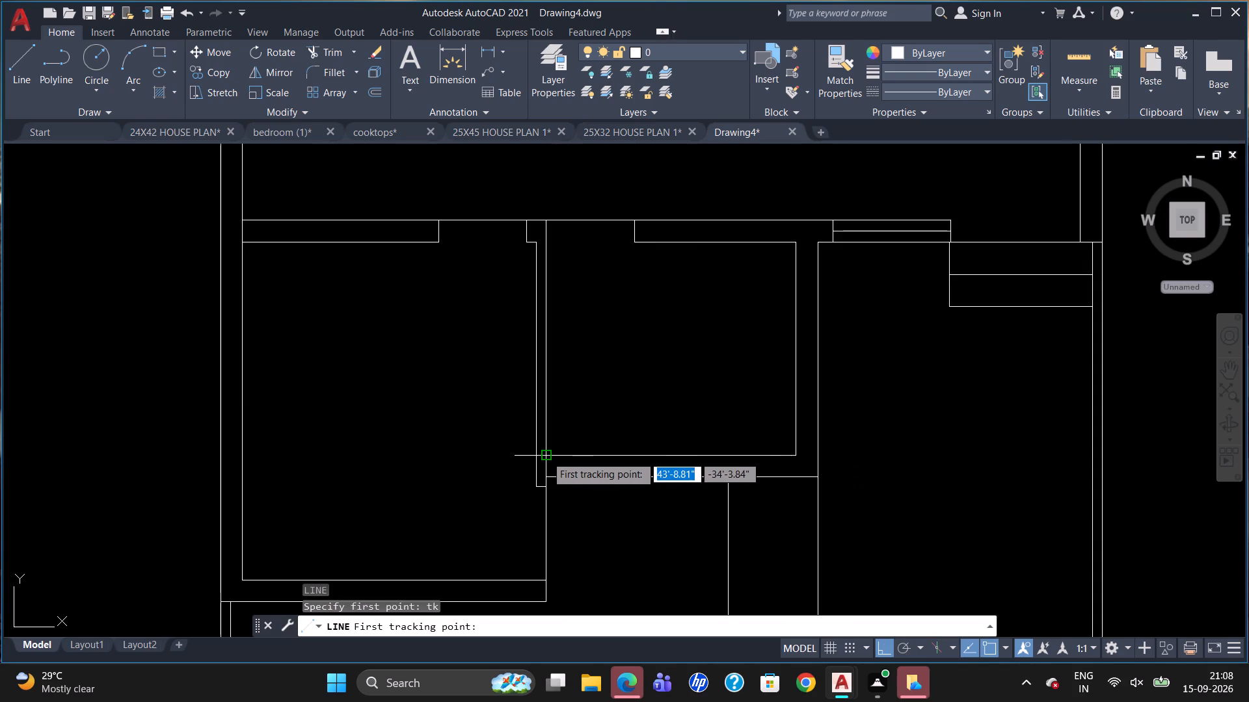
{"action": "left_click", "coordinate": [546, 456]}
{"action": "key", "text": "2"}
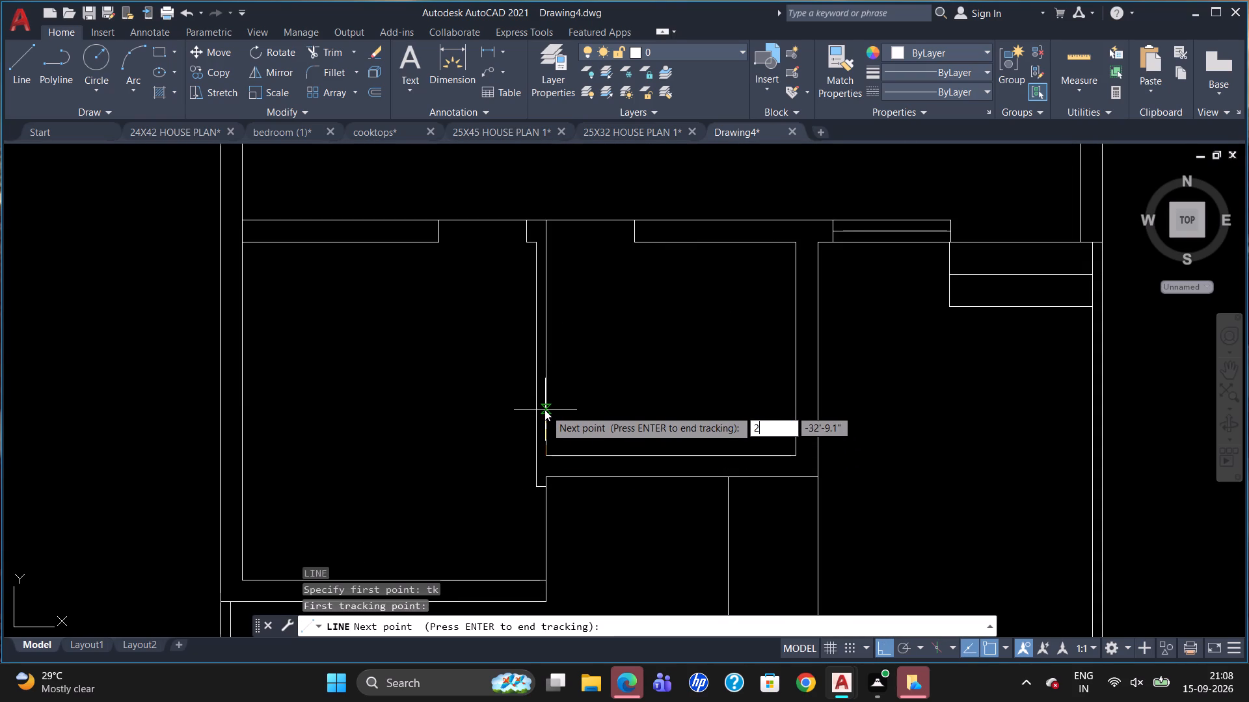
{"action": "key", "text": "apostrophe"}
{"action": "key", "text": "Return"}
{"action": "key", "text": "Return"}
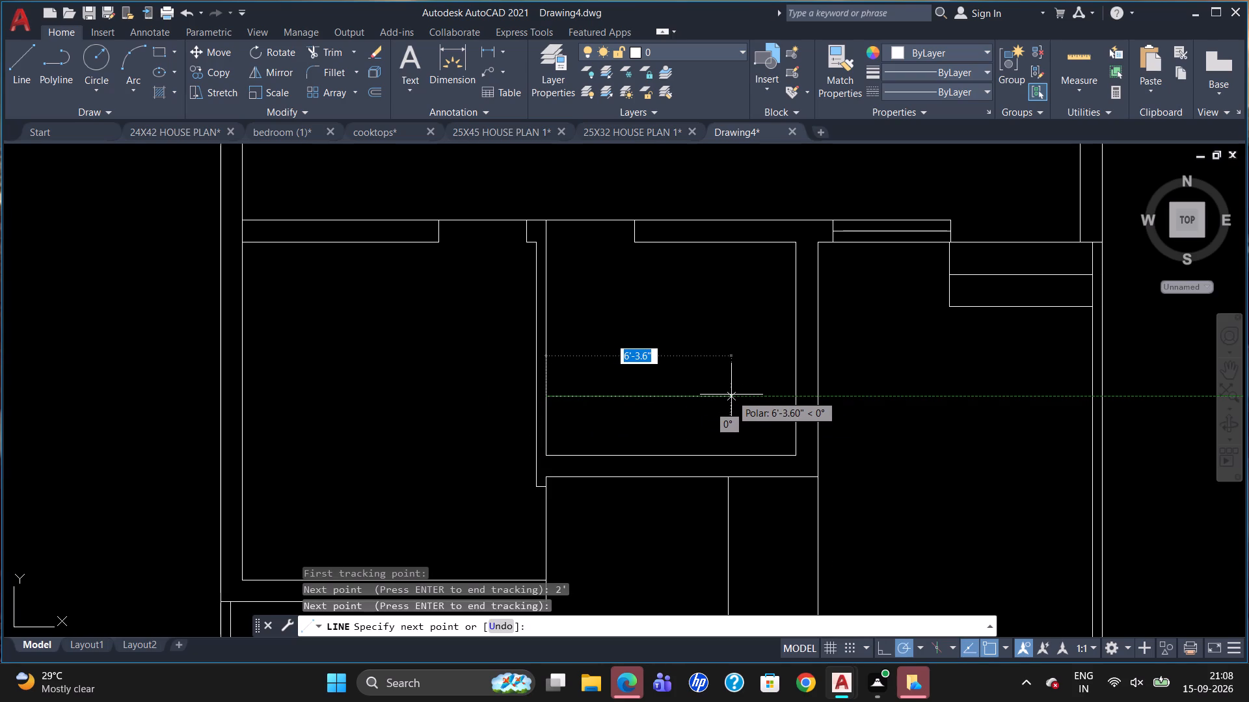
{"action": "left_click", "coordinate": [794, 398]}
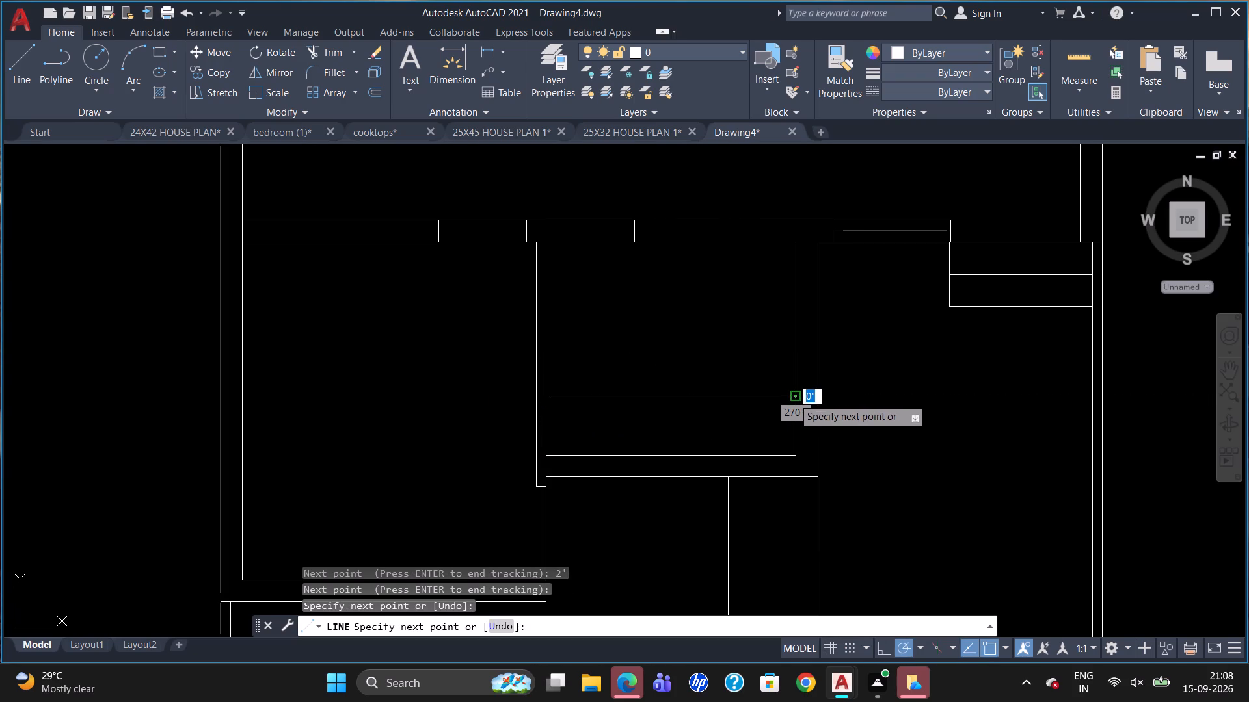
{"action": "key", "text": "Escape"}
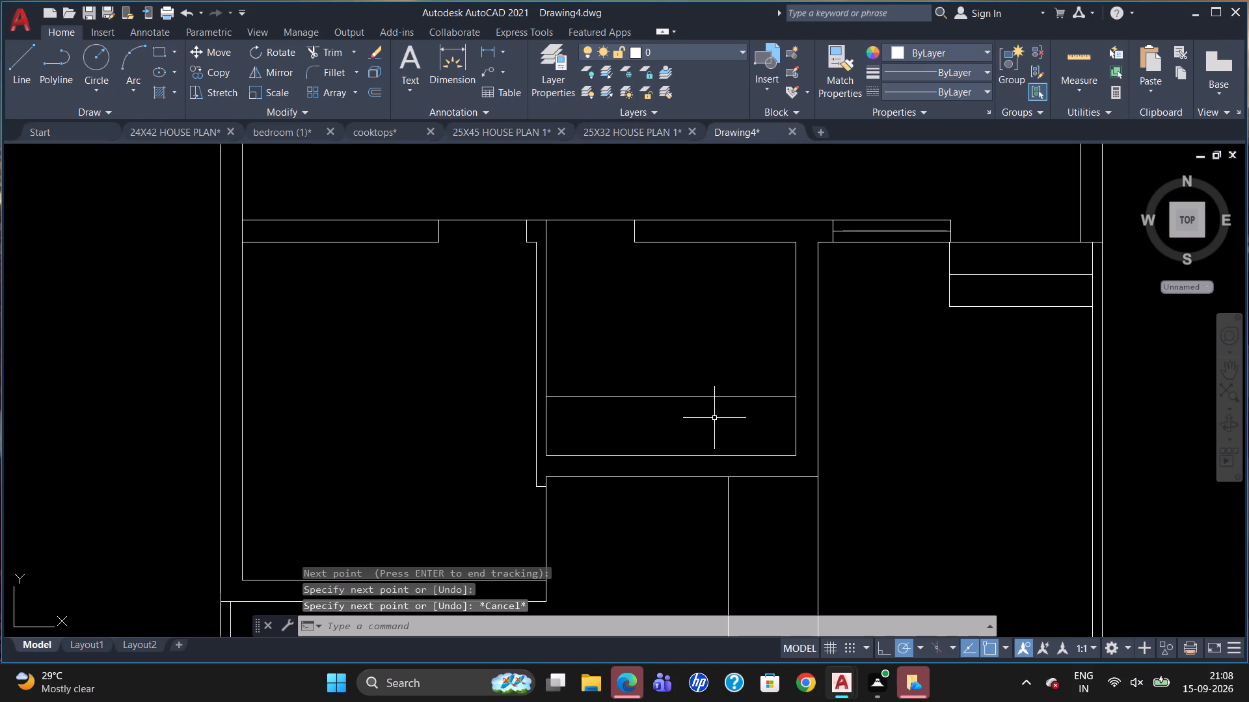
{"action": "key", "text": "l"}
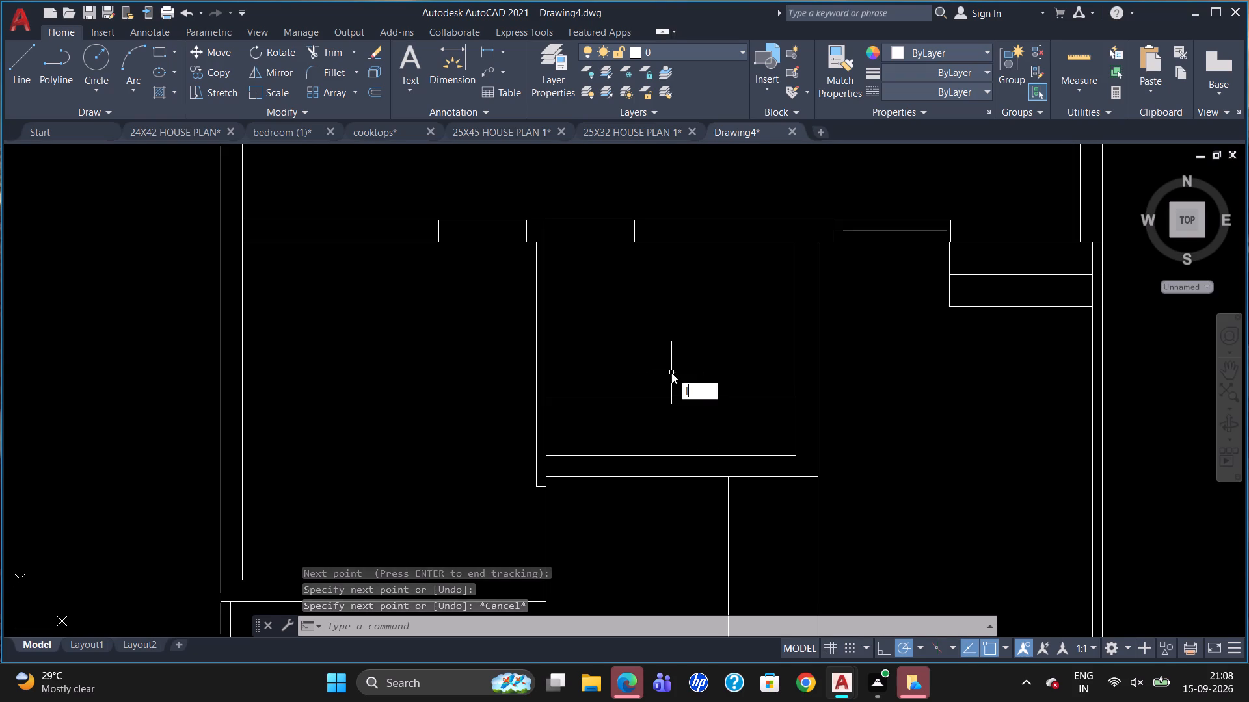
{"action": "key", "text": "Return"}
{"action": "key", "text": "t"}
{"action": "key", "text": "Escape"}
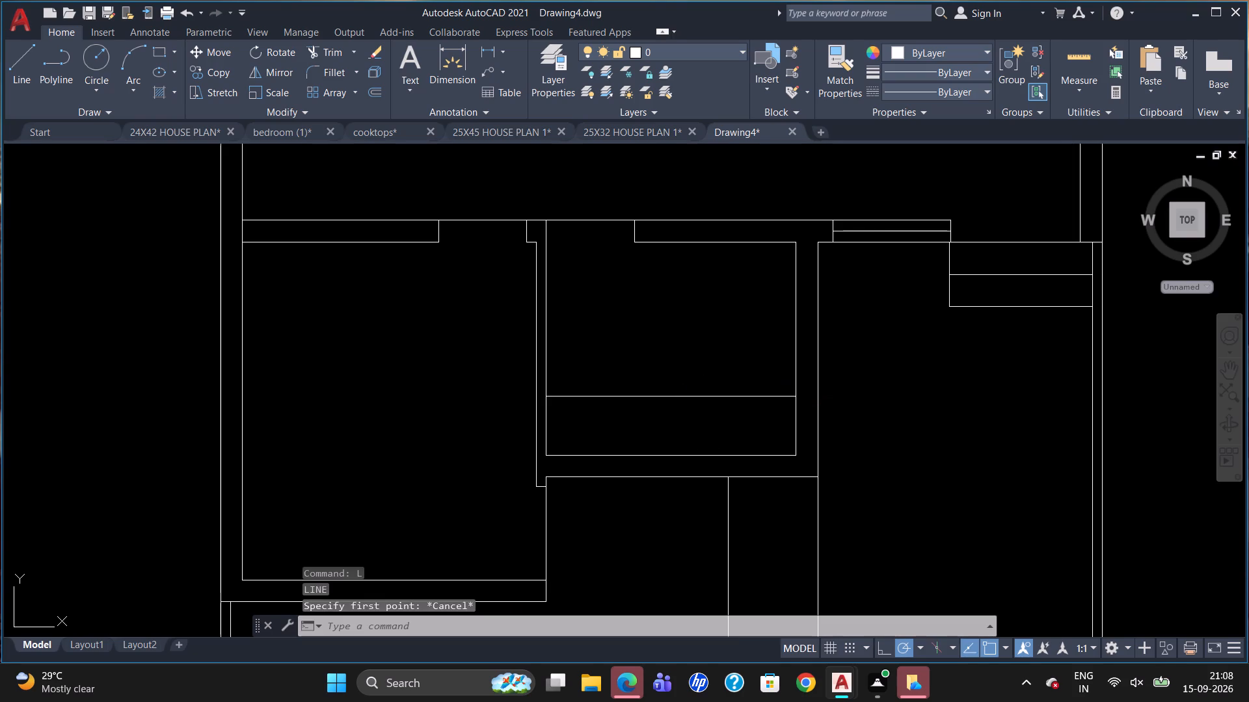
Draw the stepped counter edge from the middle room's top wall: 2' down, about 2'-6" right, and down to the counter line.
{"action": "key", "text": "l"}
{"action": "key", "text": "Return"}
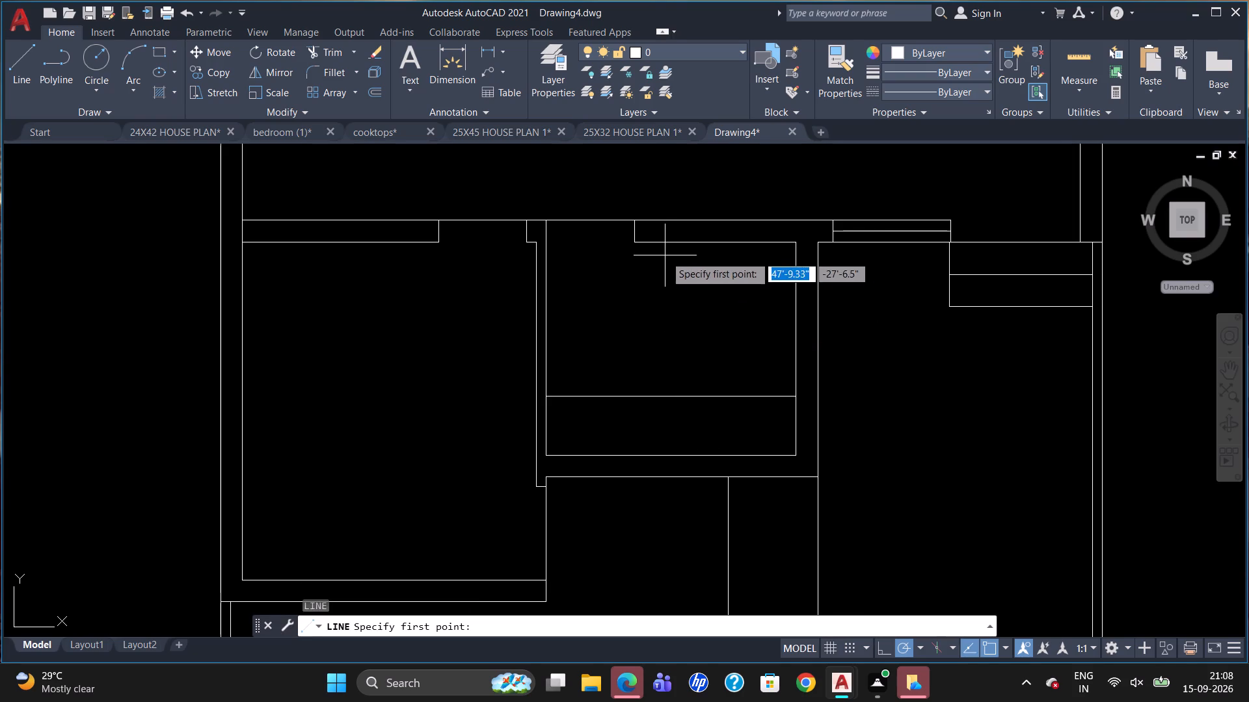
{"action": "left_click", "coordinate": [662, 240]}
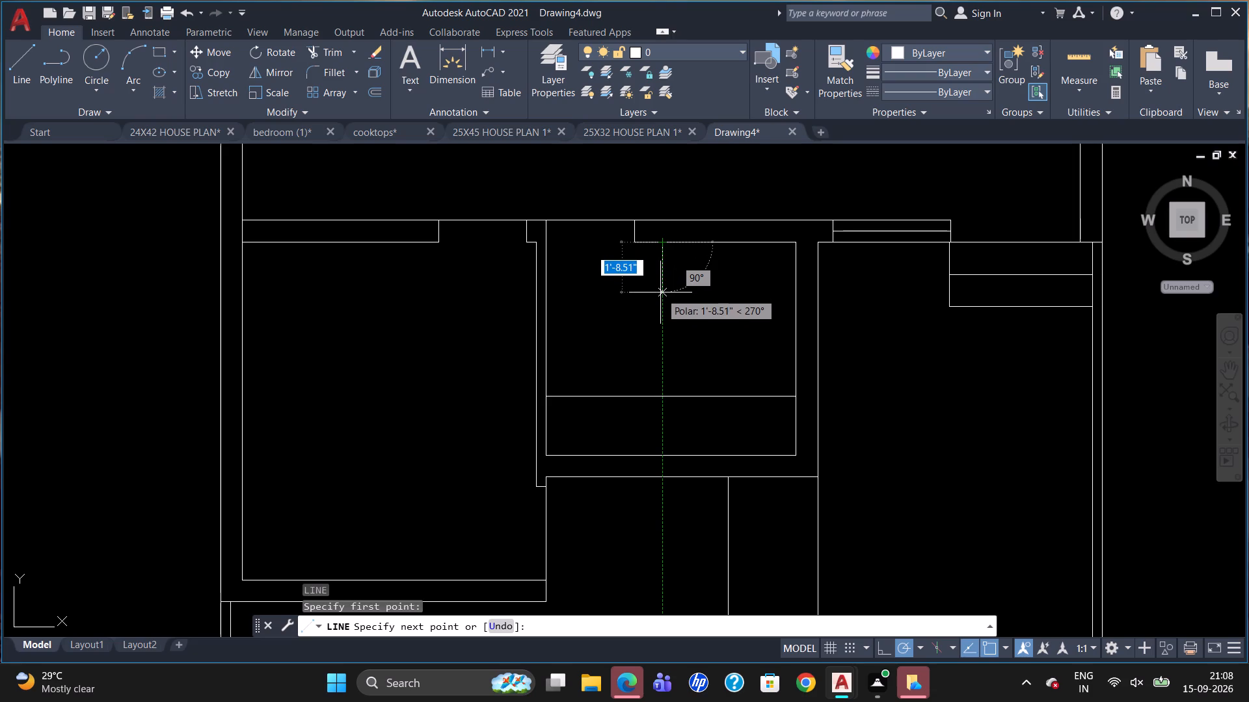
{"action": "key", "text": "2"}
{"action": "key", "text": "apostrophe"}
{"action": "key", "text": "Return"}
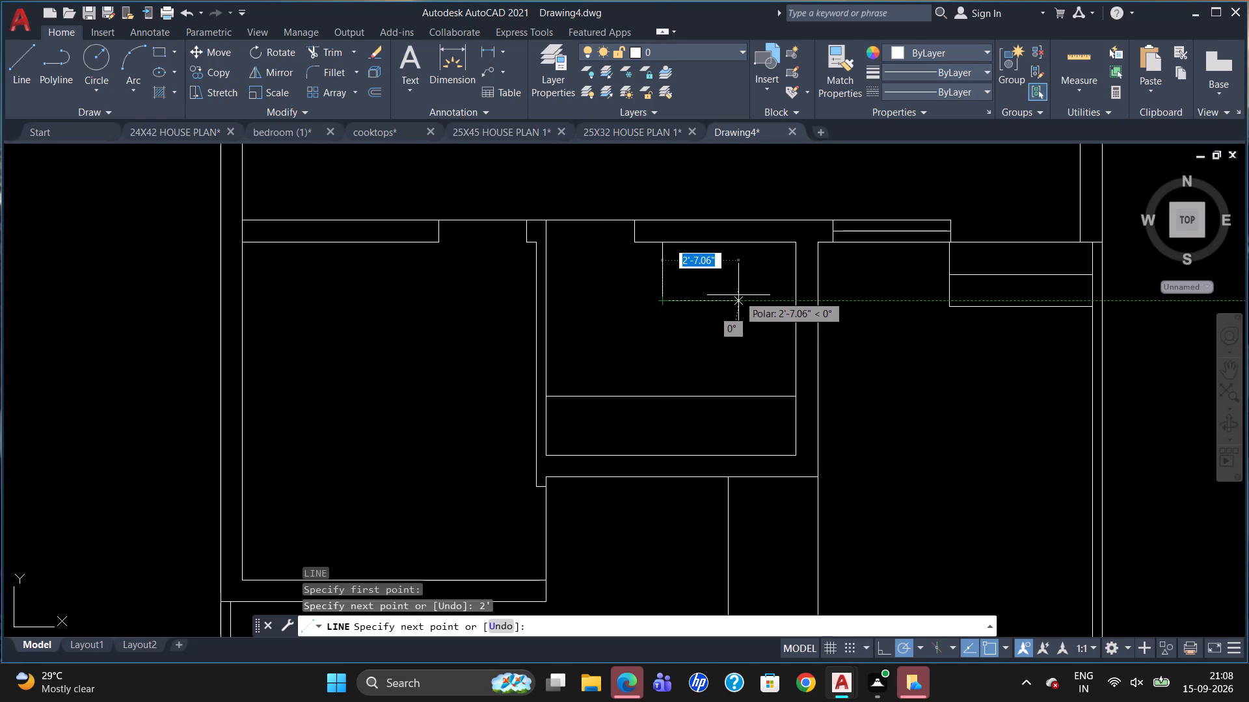
{"action": "left_click", "coordinate": [736, 296]}
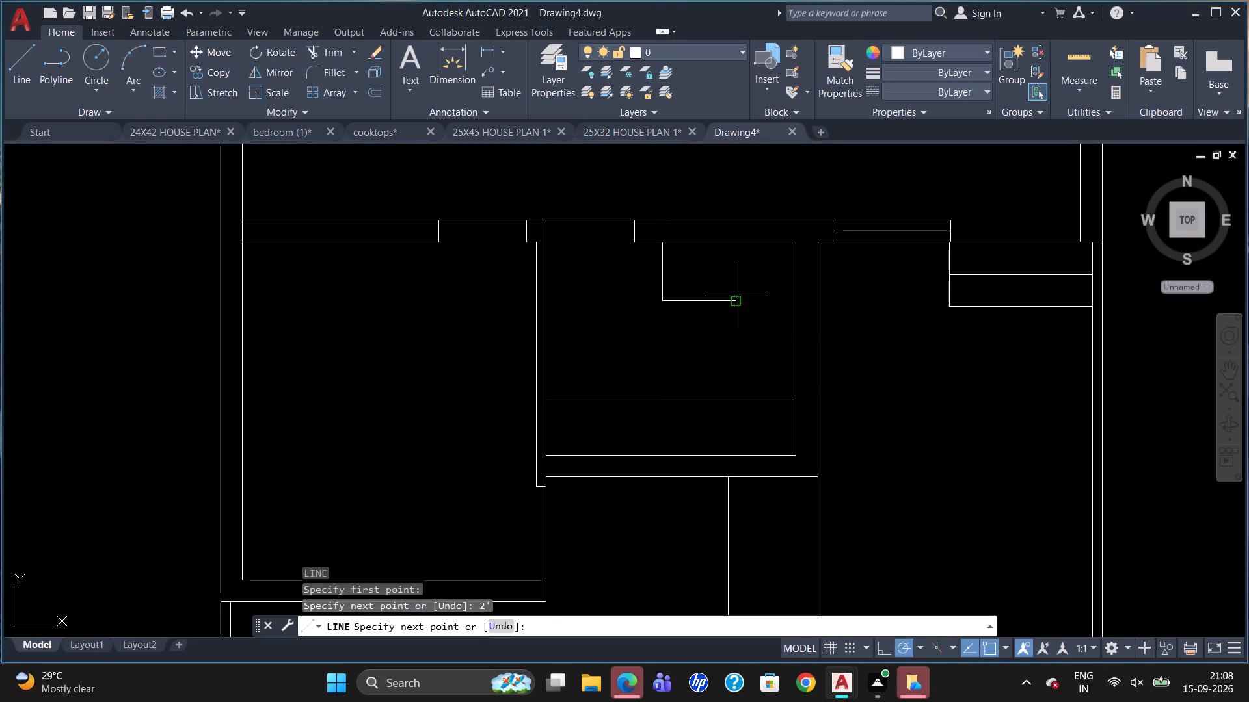
{"action": "left_click", "coordinate": [734, 393]}
{"action": "key", "text": "Escape"}
Trim the horizontal counter line between the vertical counter edge and the middle room's right wall.
{"action": "key", "text": "r"}
{"action": "key", "text": "BackSpace"}
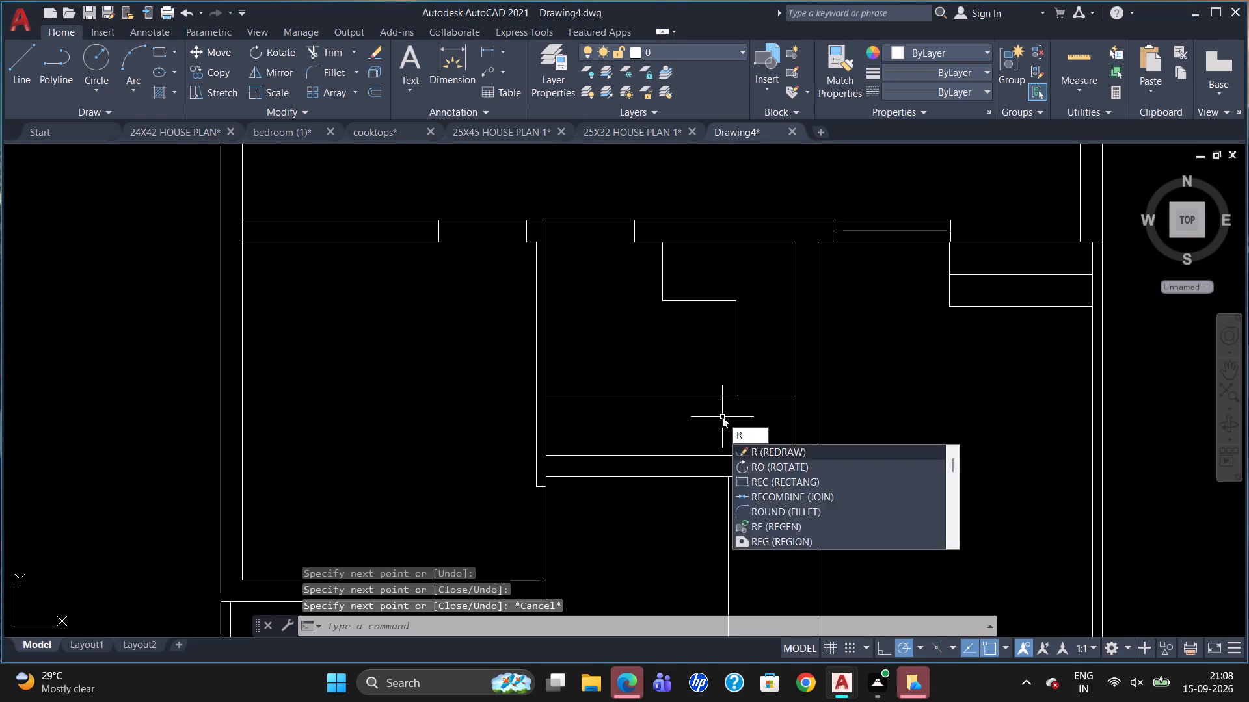
{"action": "key", "text": "t"}
{"action": "key", "text": "r"}
{"action": "key", "text": "Return"}
{"action": "key", "text": "Return"}
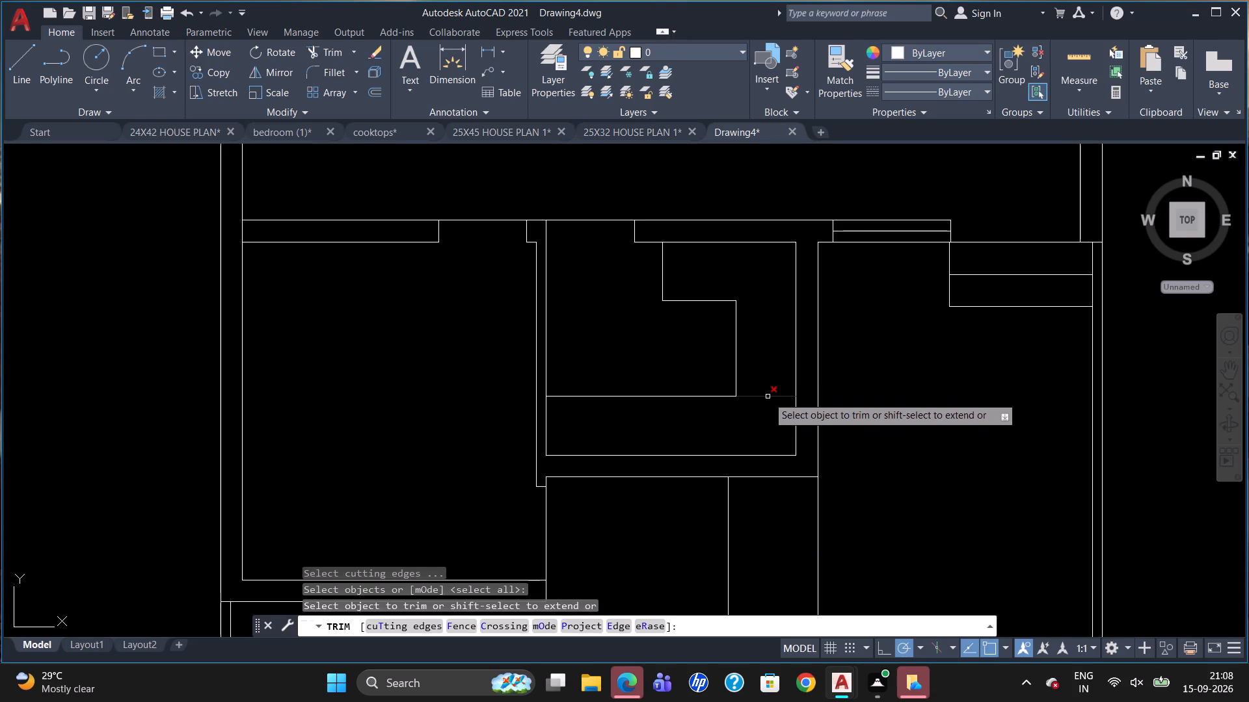
{"action": "left_click", "coordinate": [768, 396]}
{"action": "key", "text": "Escape"}
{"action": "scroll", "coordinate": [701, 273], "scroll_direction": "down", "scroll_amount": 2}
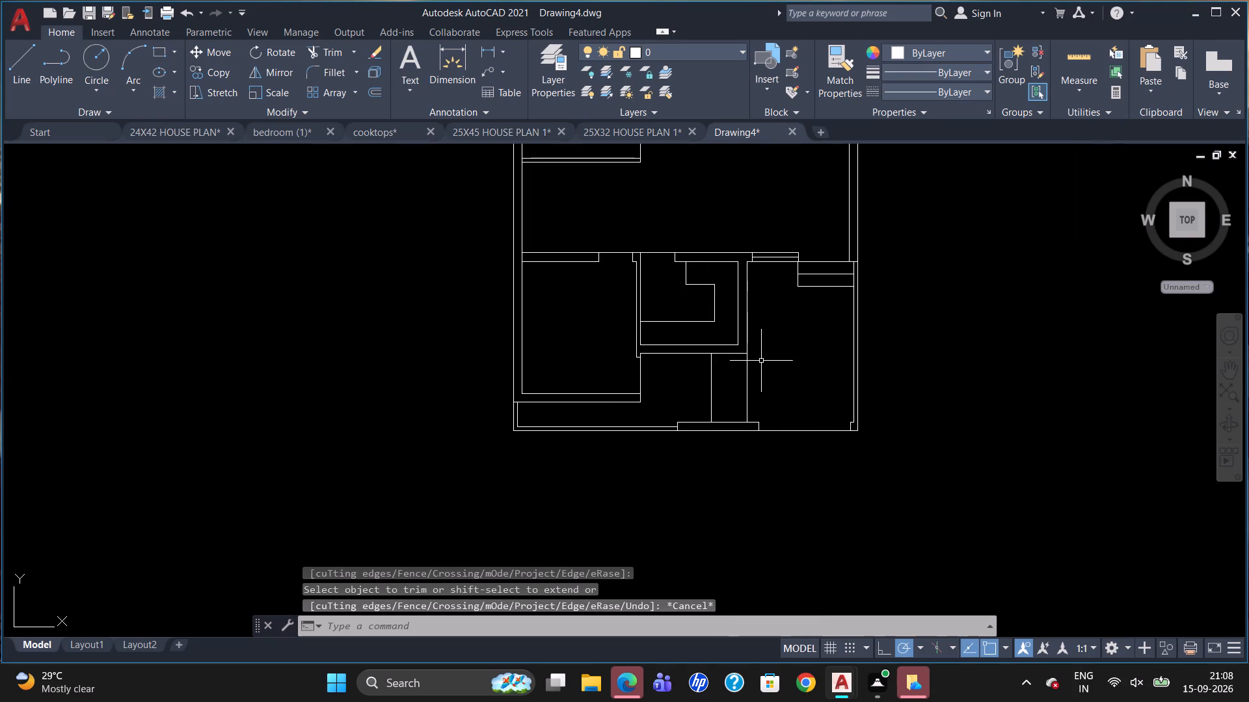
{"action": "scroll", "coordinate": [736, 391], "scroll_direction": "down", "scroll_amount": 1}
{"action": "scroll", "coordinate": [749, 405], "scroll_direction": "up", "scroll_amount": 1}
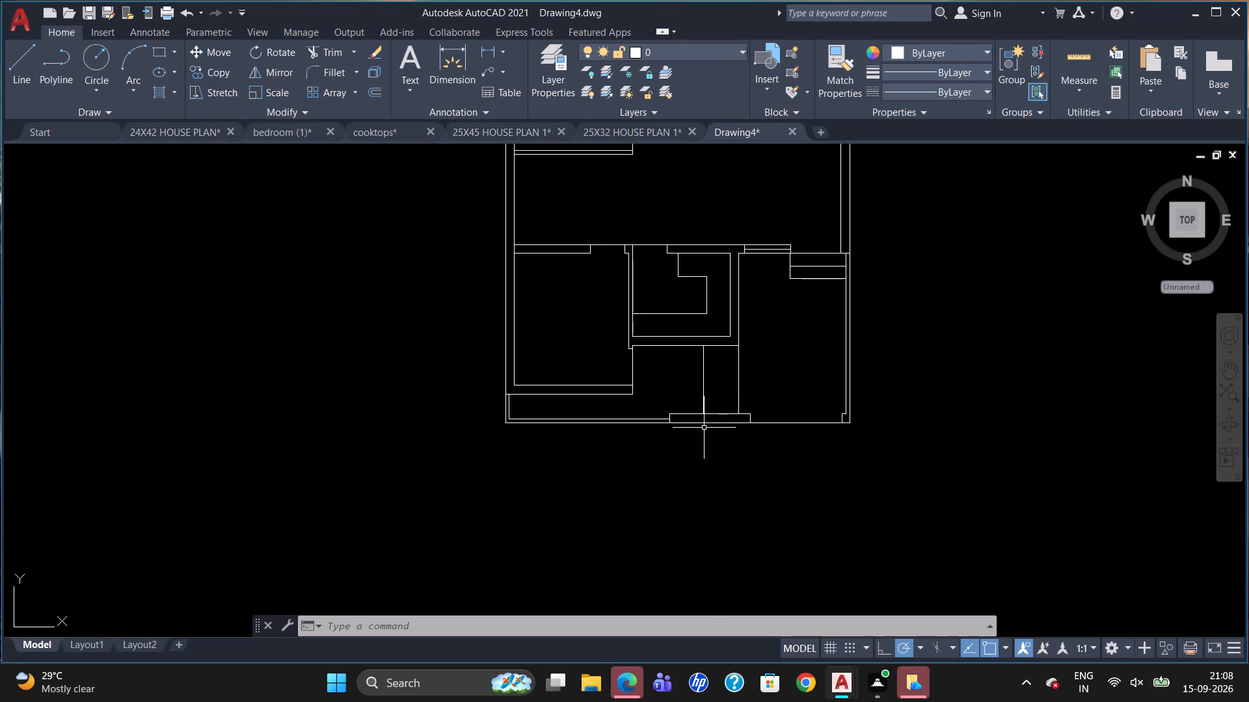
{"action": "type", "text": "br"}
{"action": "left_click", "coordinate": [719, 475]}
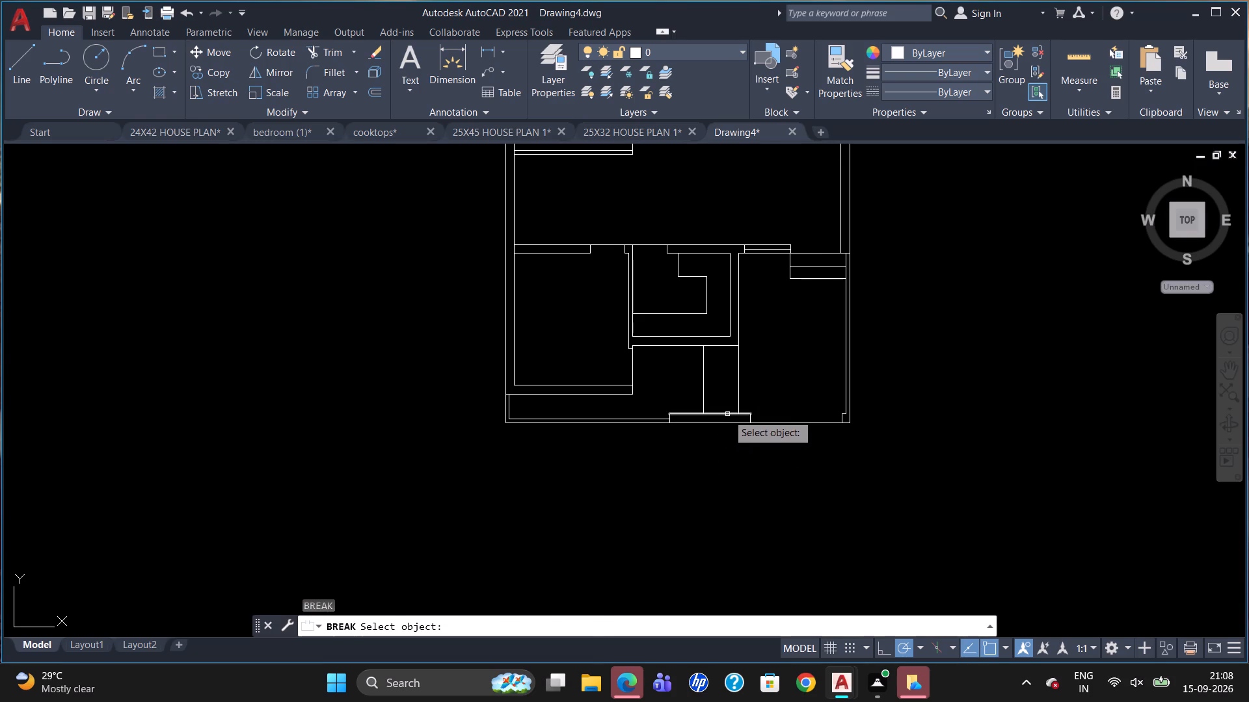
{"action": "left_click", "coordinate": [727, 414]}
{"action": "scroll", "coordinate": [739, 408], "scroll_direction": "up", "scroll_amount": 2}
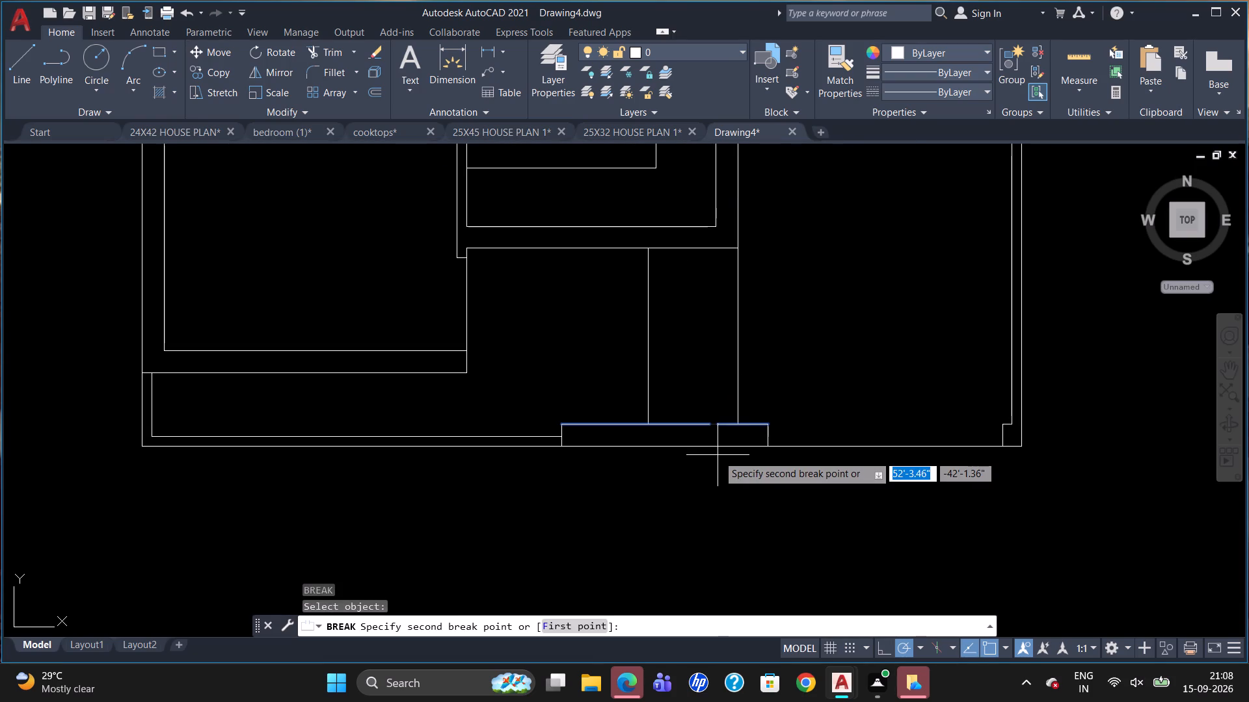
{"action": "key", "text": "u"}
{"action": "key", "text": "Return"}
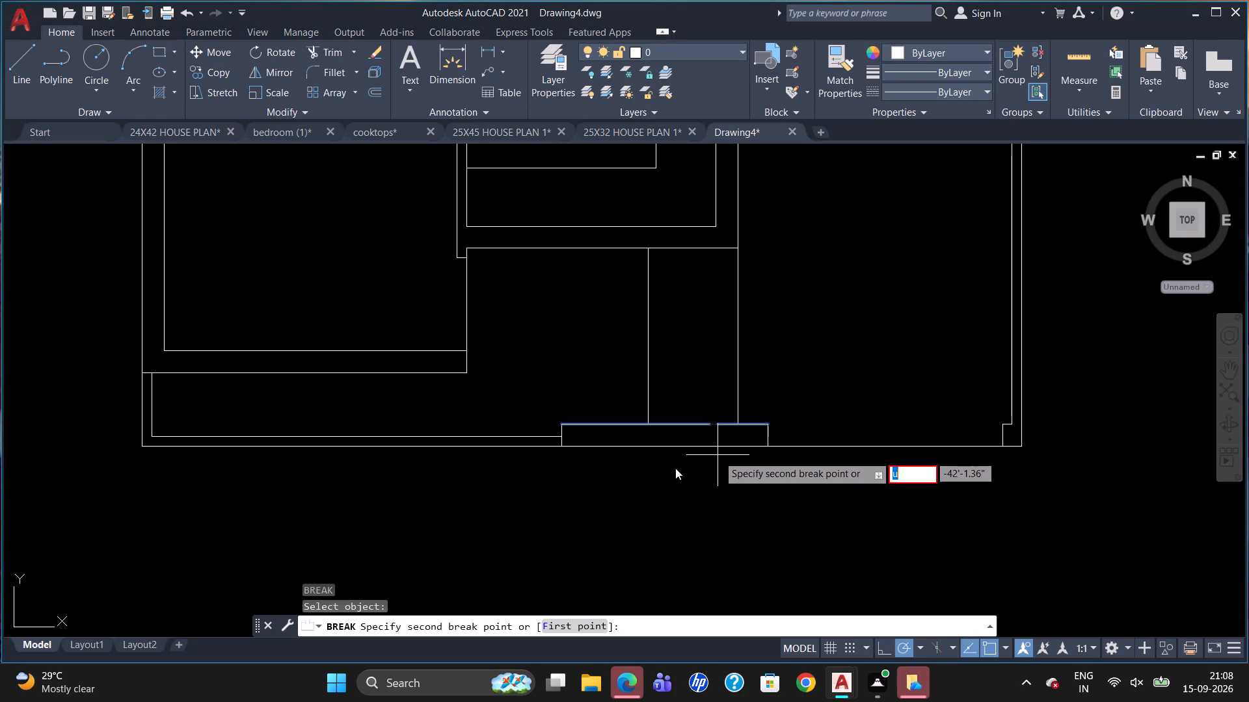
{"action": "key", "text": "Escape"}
Break the top edge of the entrance opening's wall rectangle at the points where the two vertical lines meet it.
{"action": "key", "text": "b"}
{"action": "key", "text": "r"}
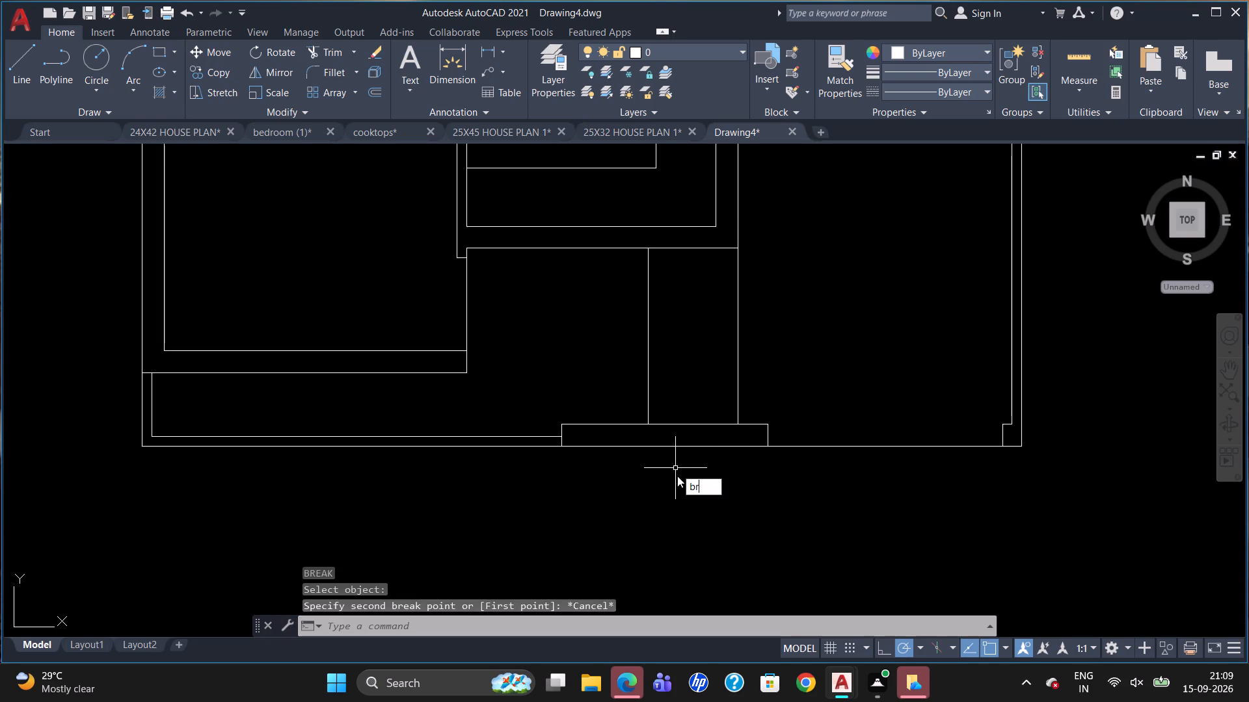
{"action": "left_click", "coordinate": [695, 517]}
{"action": "left_click", "coordinate": [721, 423]}
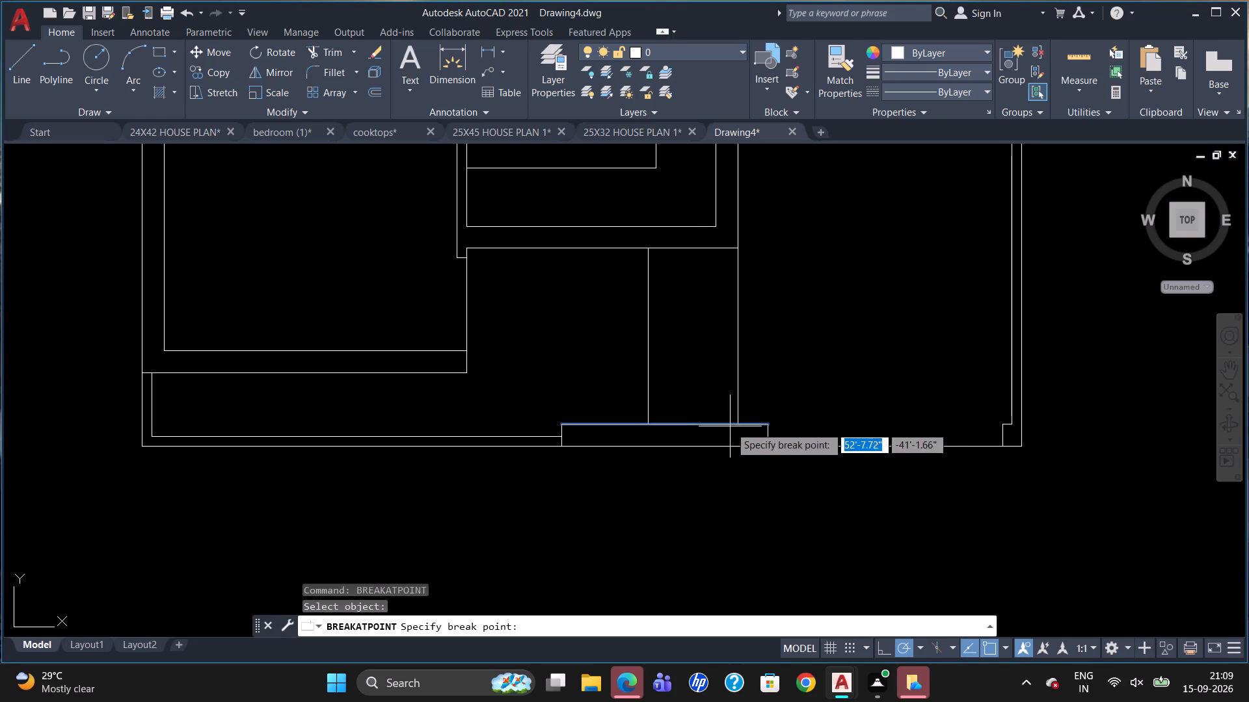
{"action": "left_click", "coordinate": [739, 424]}
{"action": "key", "text": "b"}
{"action": "key", "text": "r"}
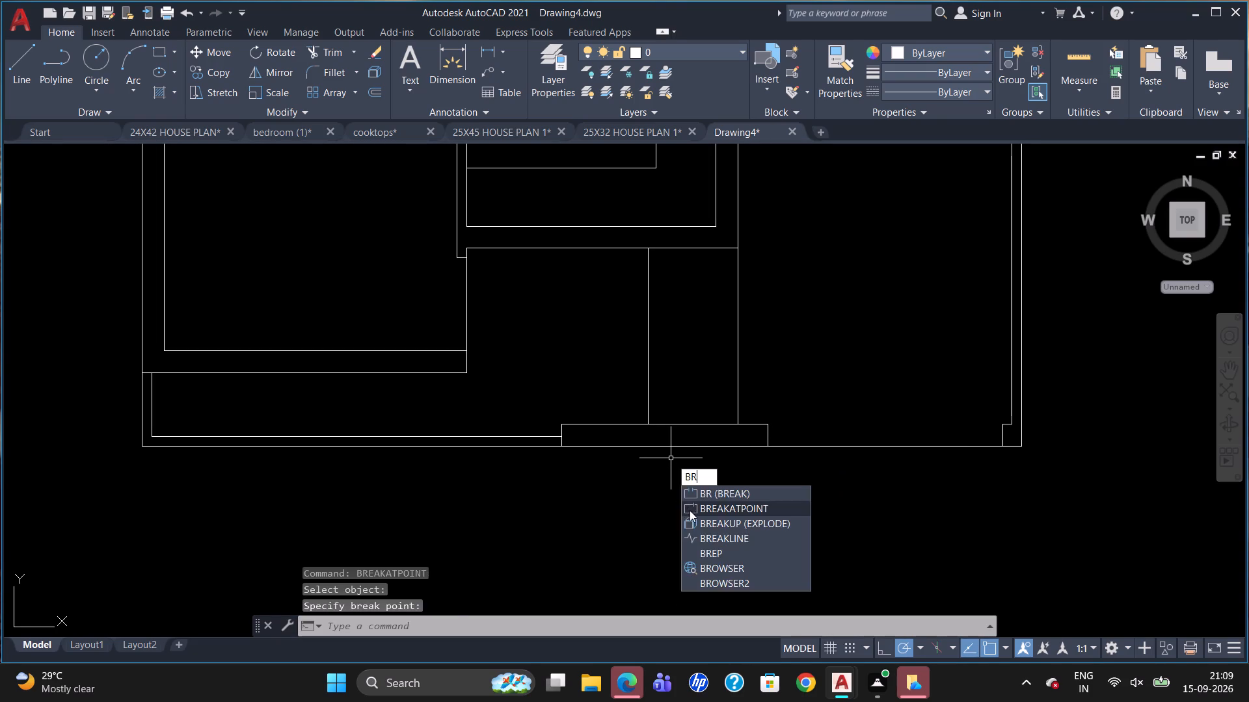
{"action": "left_click", "coordinate": [691, 510]}
{"action": "left_click", "coordinate": [660, 424]}
{"action": "left_click", "coordinate": [645, 424]}
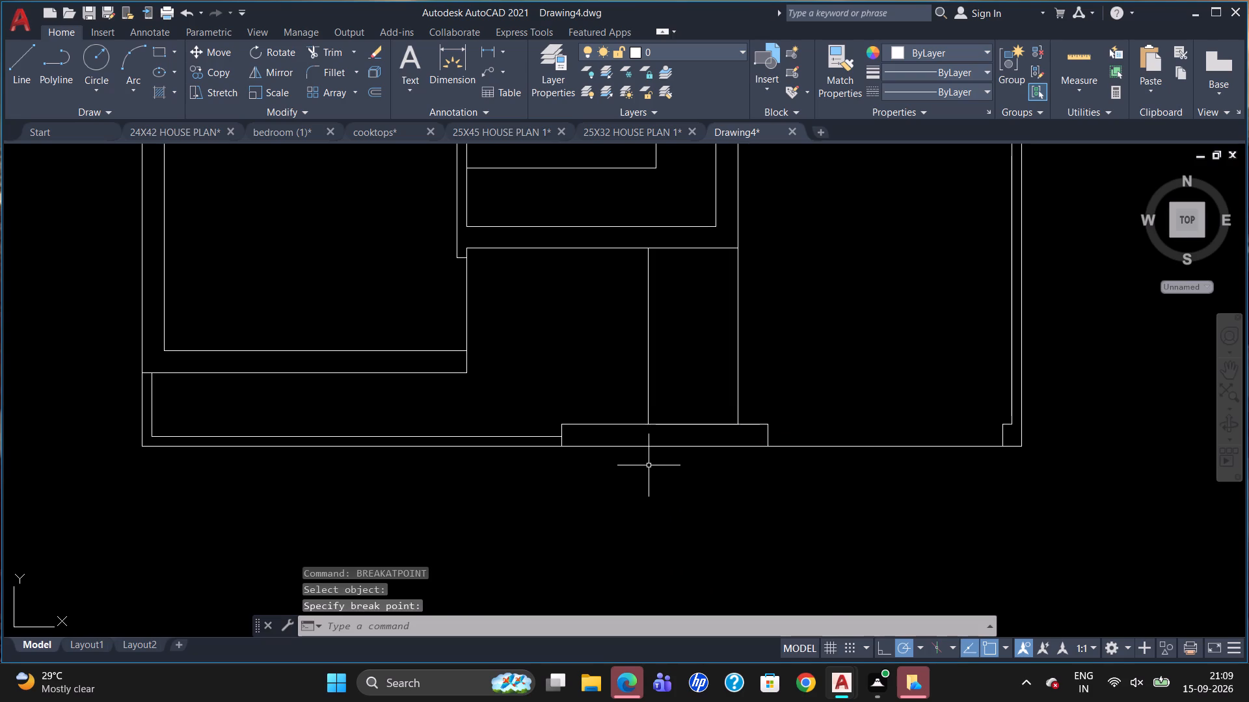
Set the point style to the circle with an X, sized in absolute units.
{"action": "type", "text": "pdr"}
{"action": "key", "text": "BackSpace"}
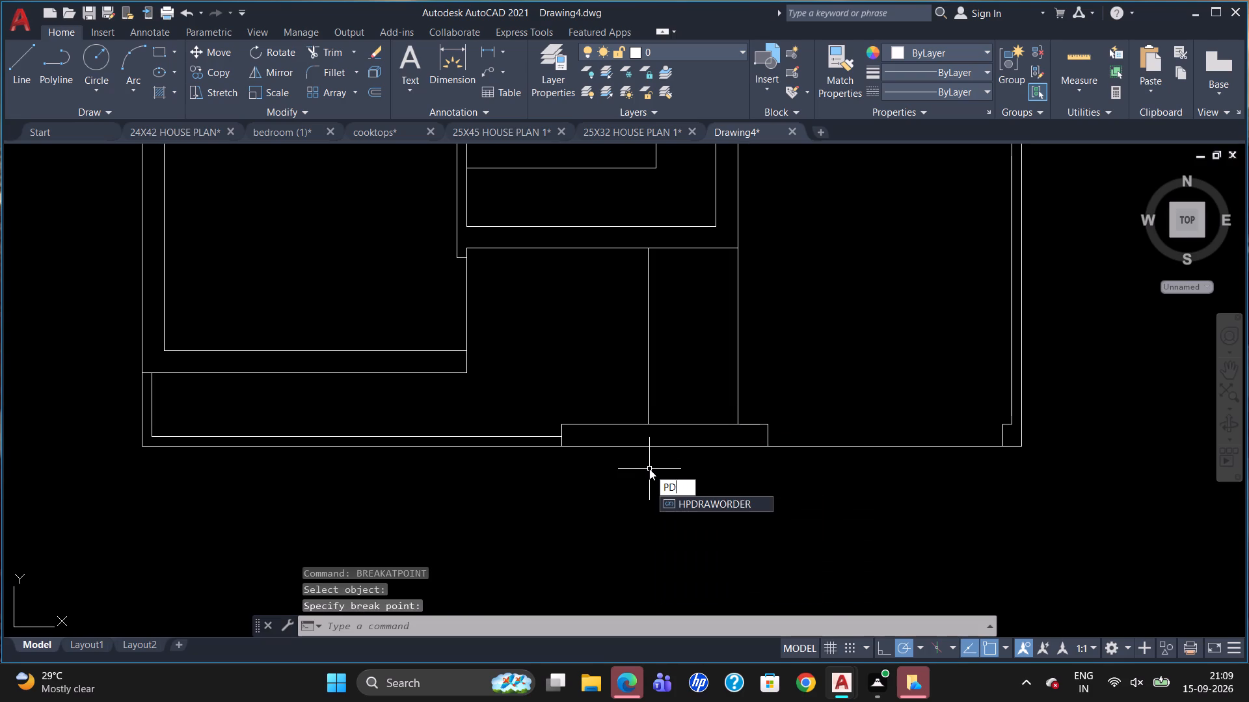
{"action": "type", "text": "type"}
{"action": "key", "text": "Return"}
{"action": "left_click", "coordinate": [673, 259]}
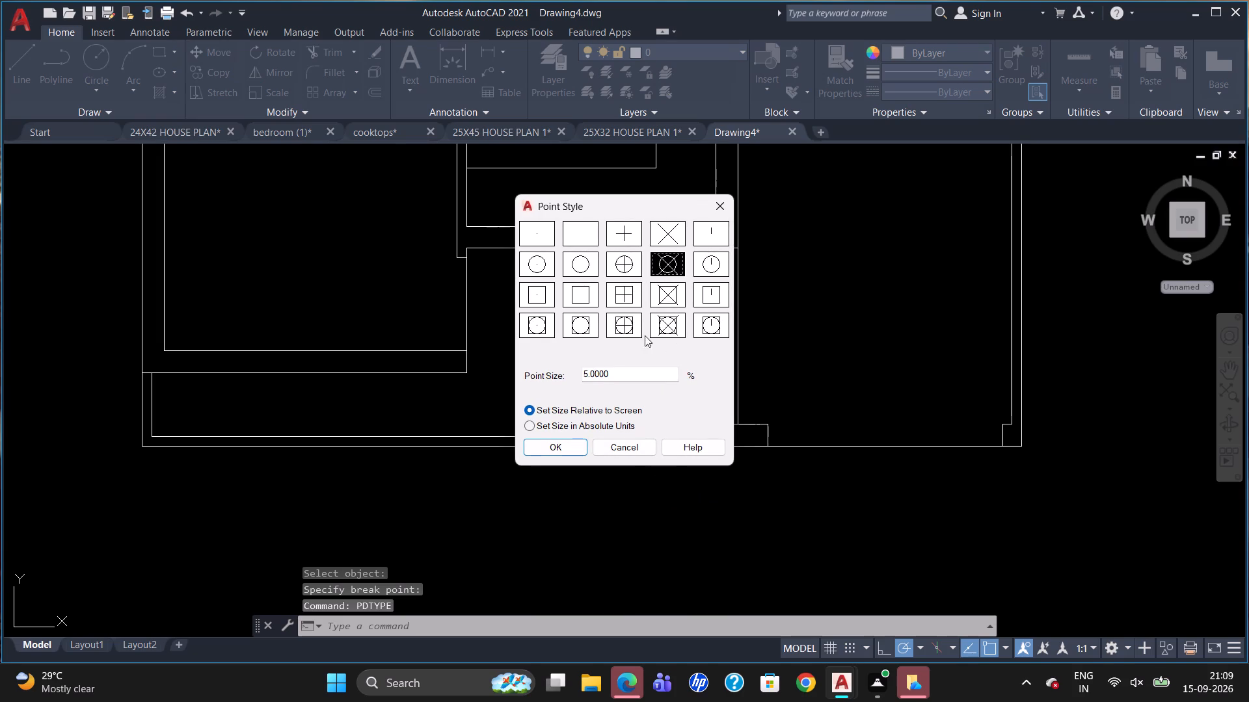
{"action": "left_click", "coordinate": [526, 427]}
{"action": "left_click", "coordinate": [537, 447]}
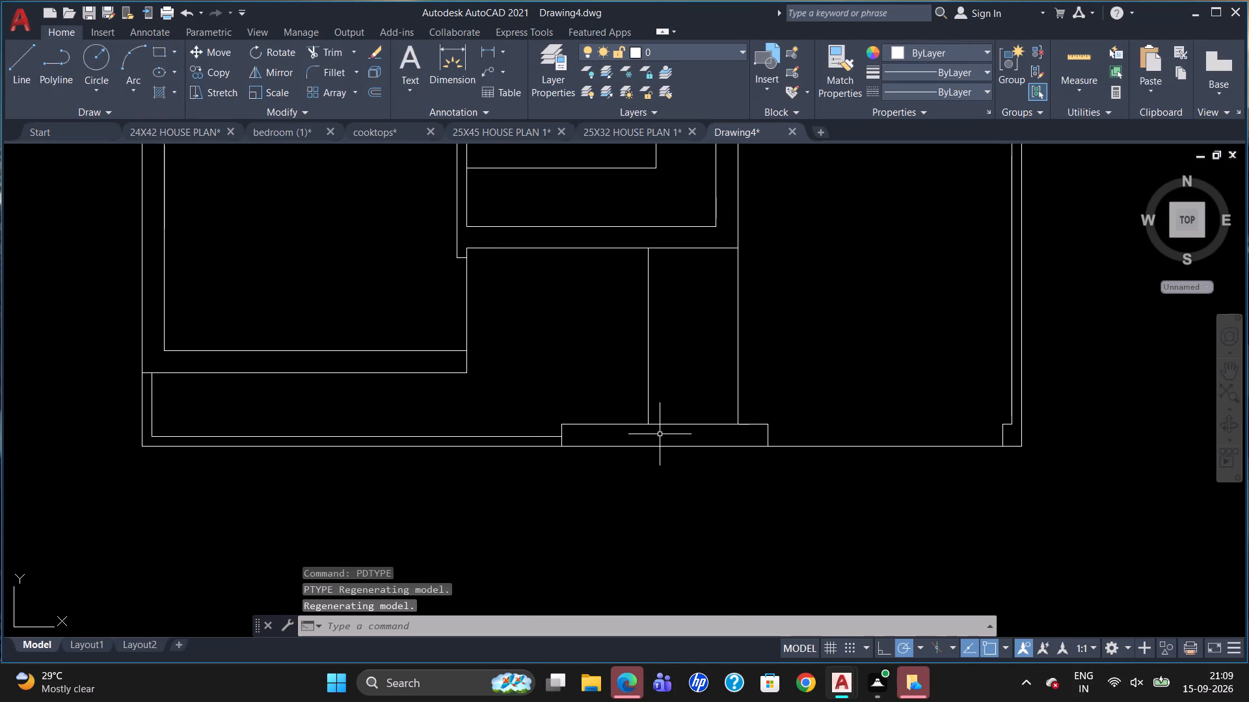
Divide the edge segment between the two vertical lines into 3 equal segments.
{"action": "type", "text": "di"}
{"action": "key", "text": "v"}
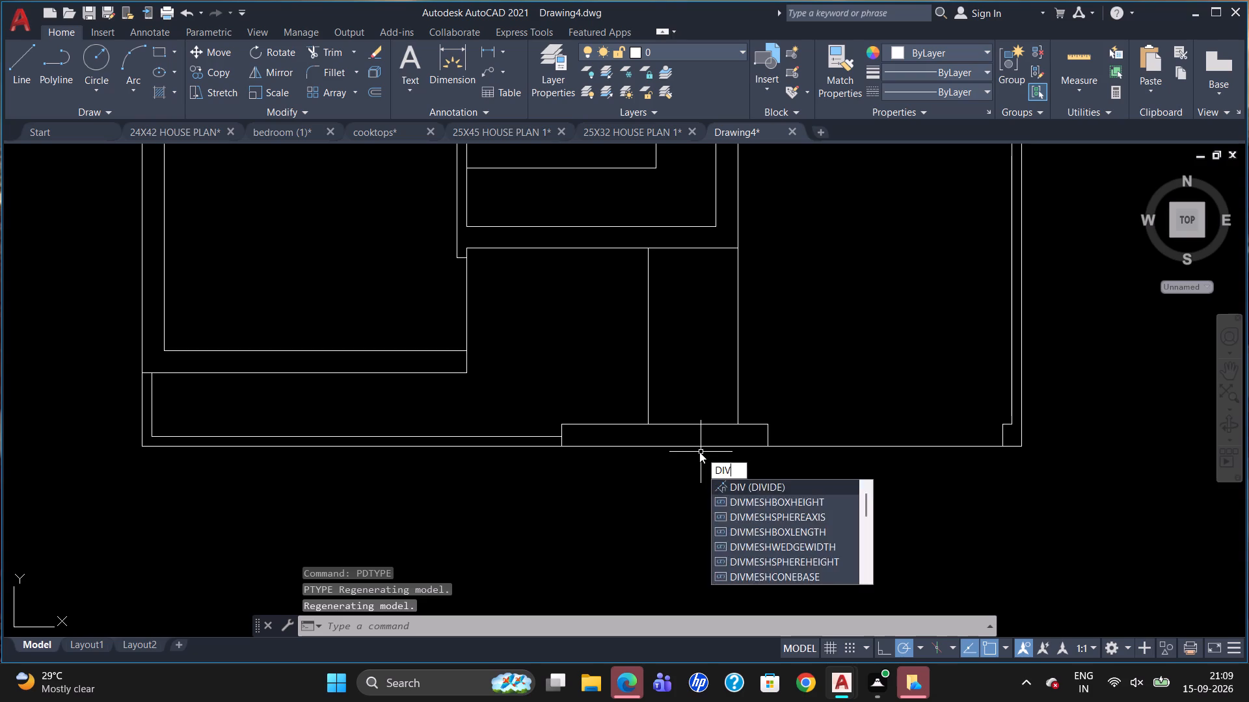
{"action": "key", "text": "Return"}
{"action": "left_click", "coordinate": [688, 423]}
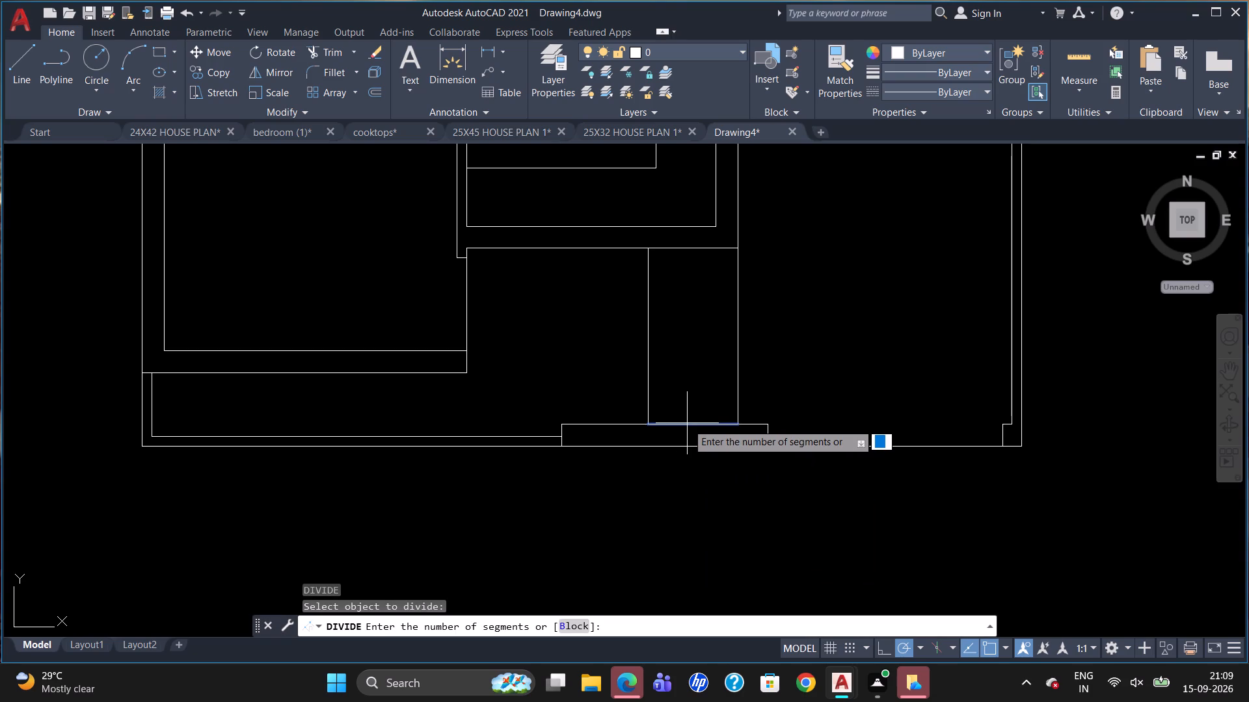
{"action": "key", "text": "3"}
{"action": "key", "text": "Return"}
Draw two vertical step lines from the division points up to the underside of the middle room's bottom wall.
{"action": "key", "text": "l"}
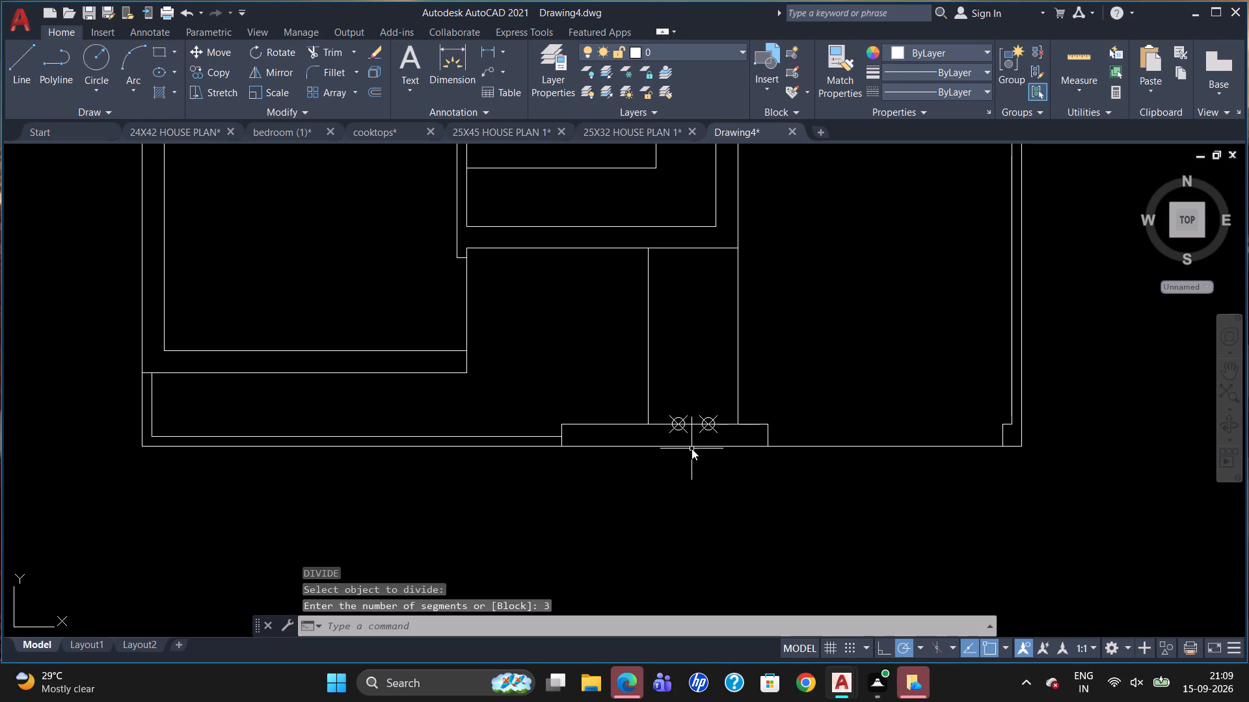
{"action": "key", "text": "Return"}
{"action": "left_click", "coordinate": [711, 426]}
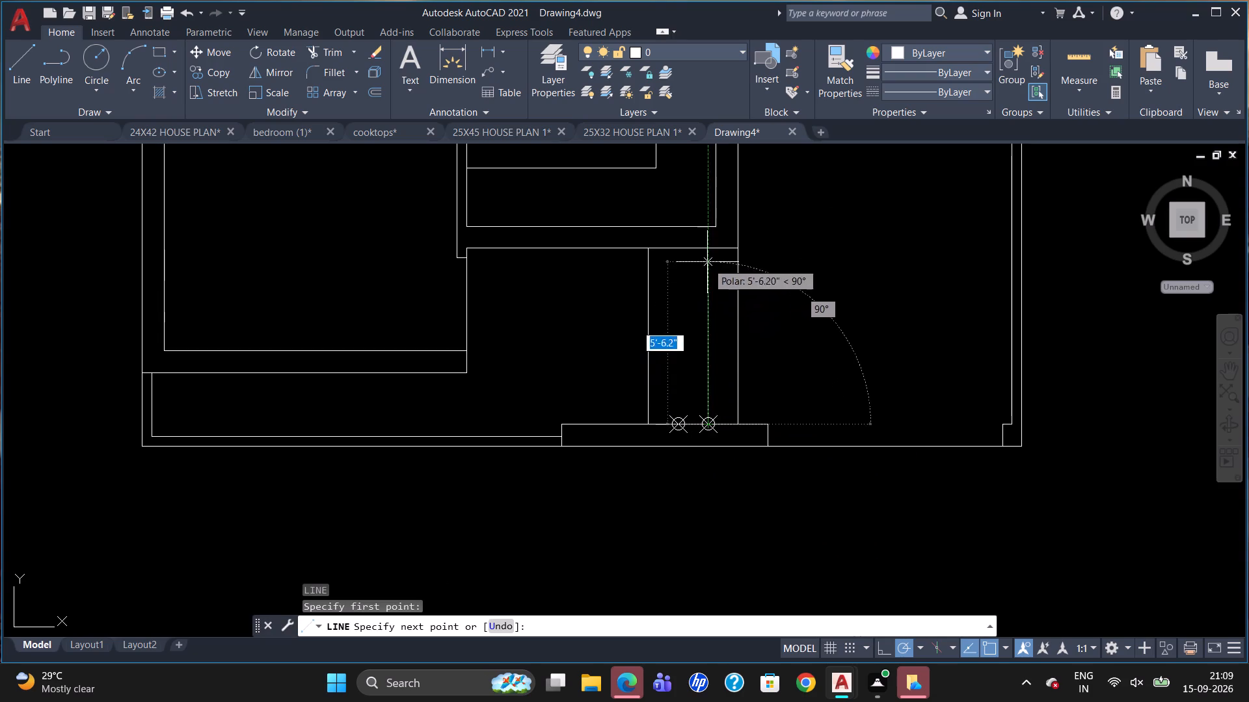
{"action": "left_click", "coordinate": [707, 251]}
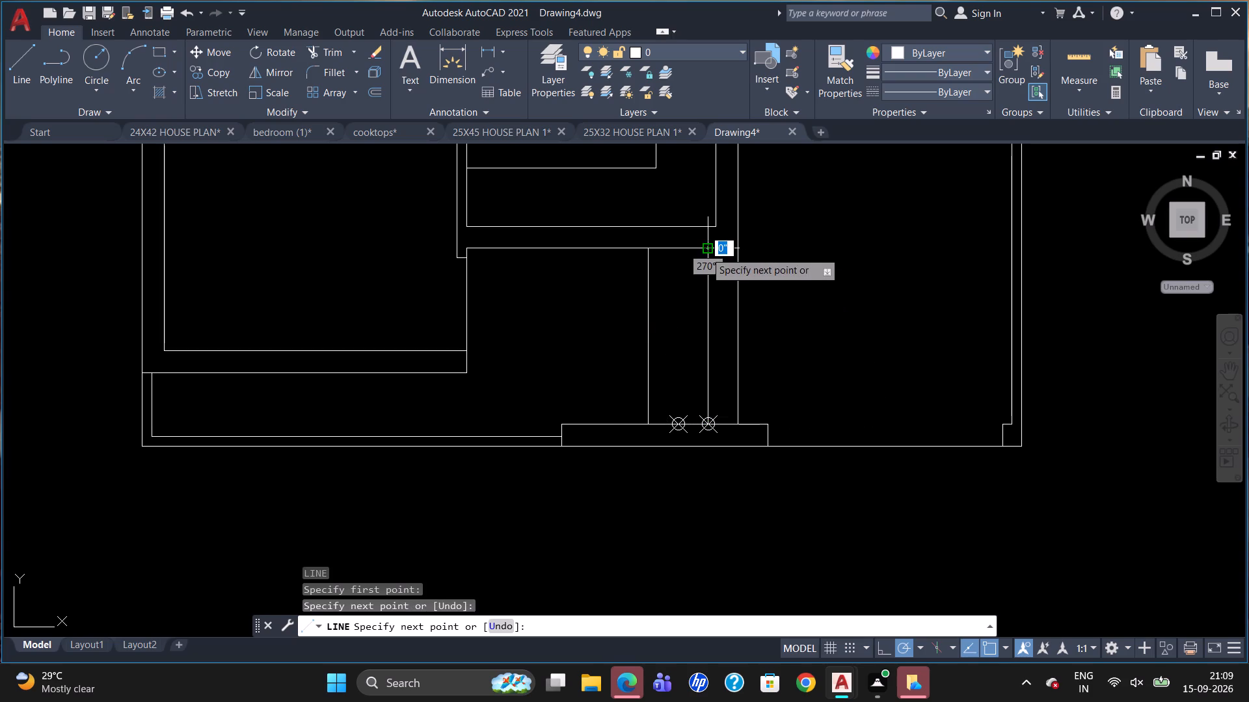
{"action": "key", "text": "Escape"}
{"action": "key", "text": "l"}
{"action": "key", "text": "Return"}
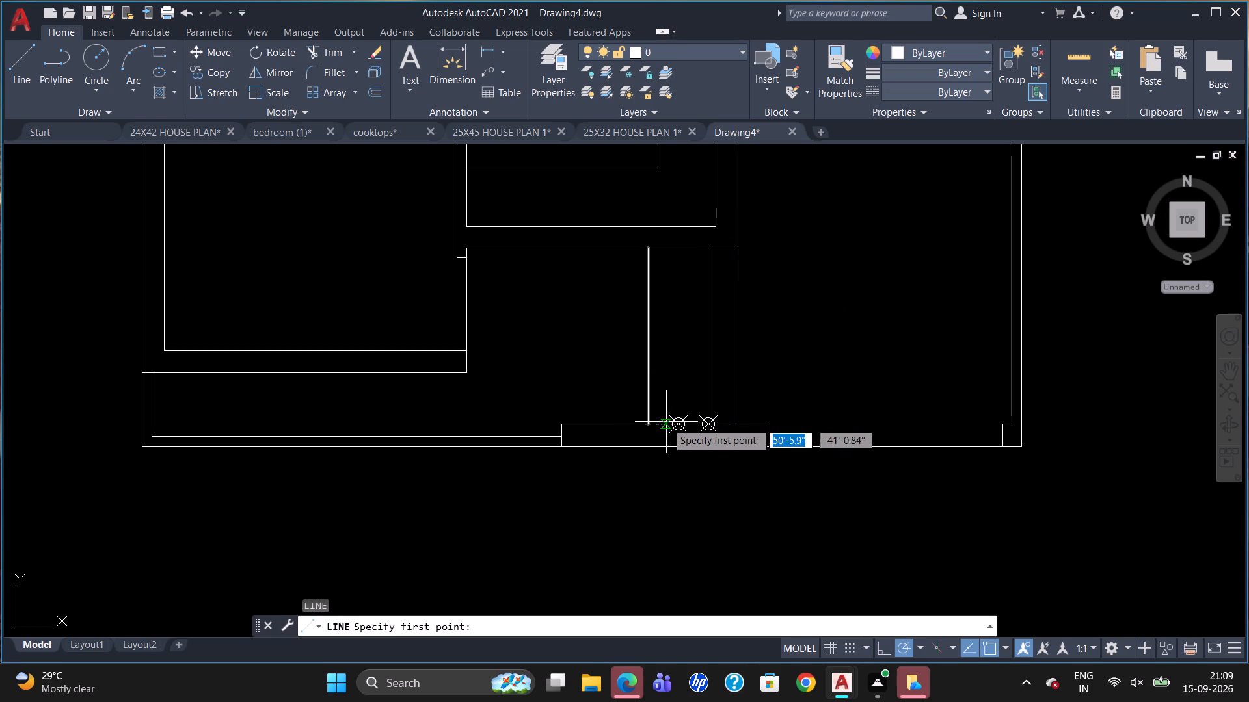
{"action": "left_click", "coordinate": [675, 422]}
{"action": "left_click", "coordinate": [678, 252]}
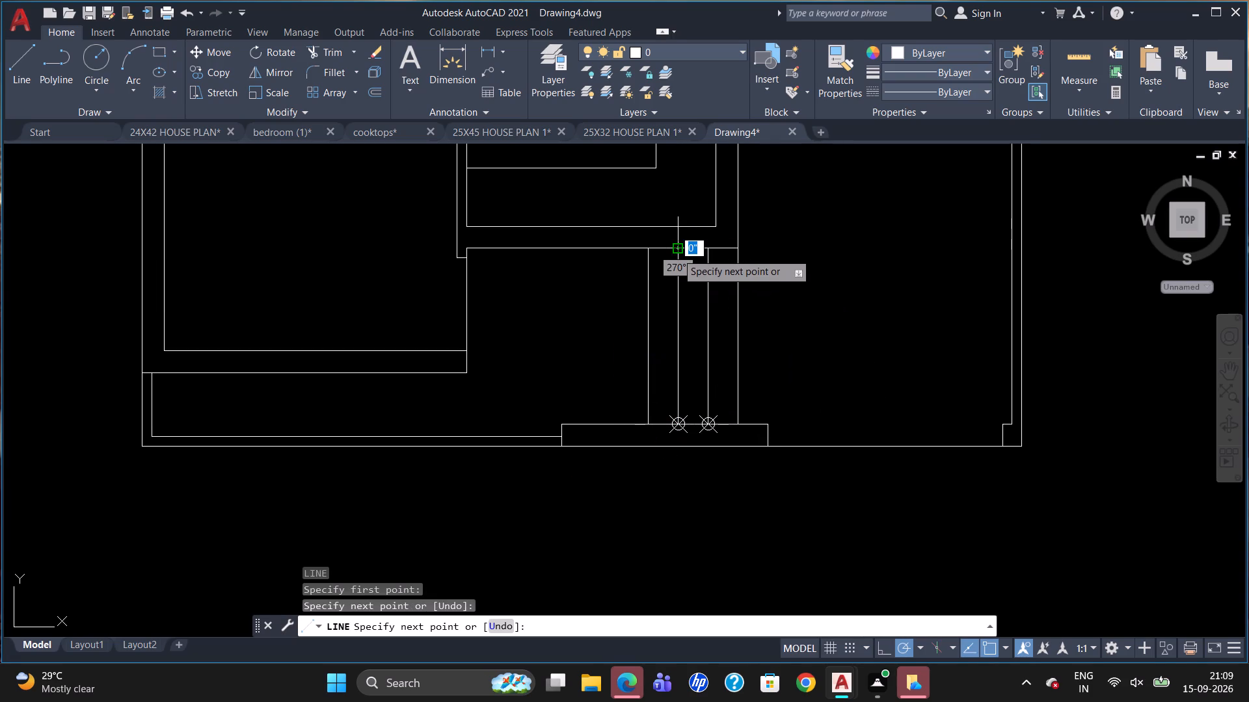
{"action": "key", "text": "Escape"}
Delete the two division point markers at the bottom of the step lines.
{"action": "left_click", "coordinate": [714, 432]}
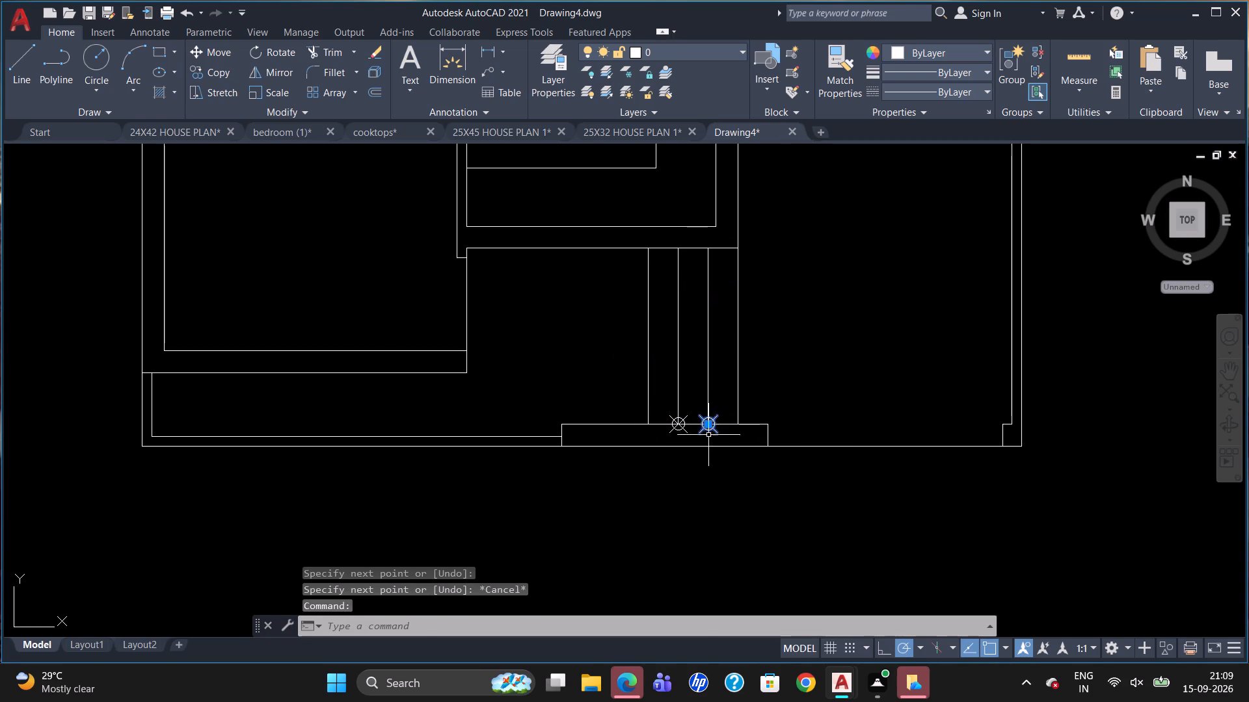
{"action": "left_click", "coordinate": [686, 430]}
{"action": "key", "text": "Delete"}
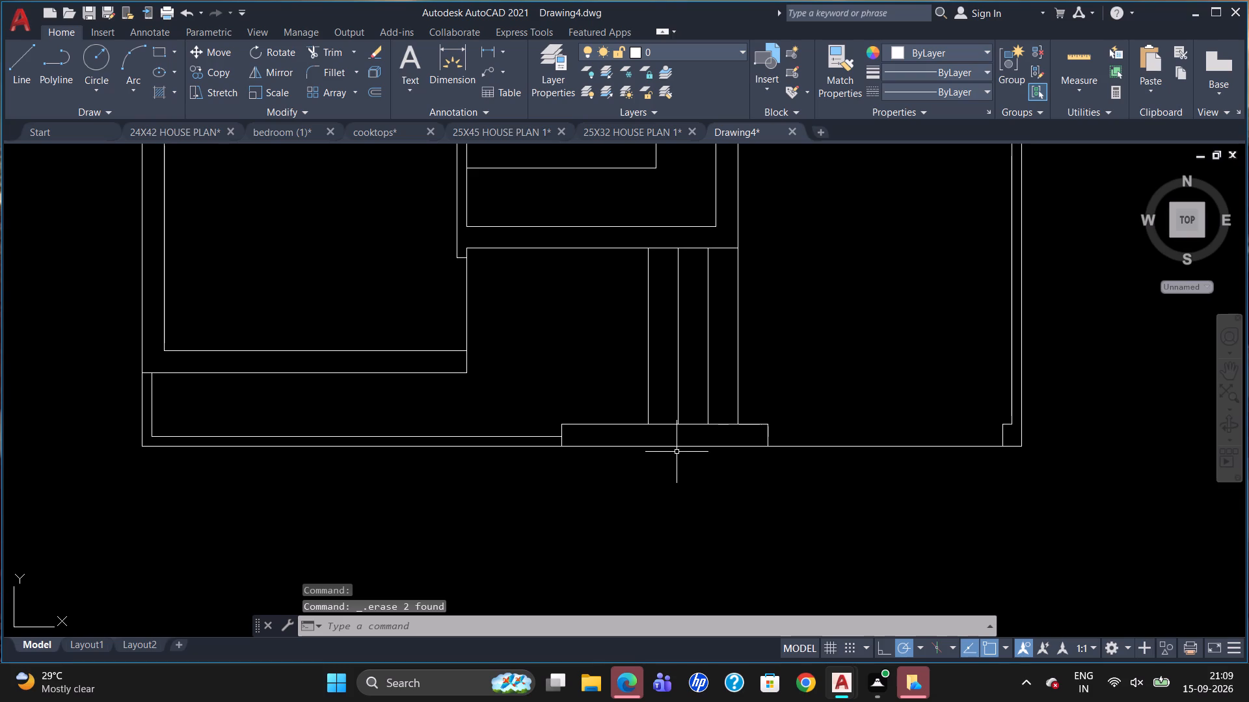
Draw a short vertical line across the middle room's bottom wall, near the wall's left end.
{"action": "scroll", "coordinate": [675, 460], "scroll_direction": "down", "scroll_amount": 1}
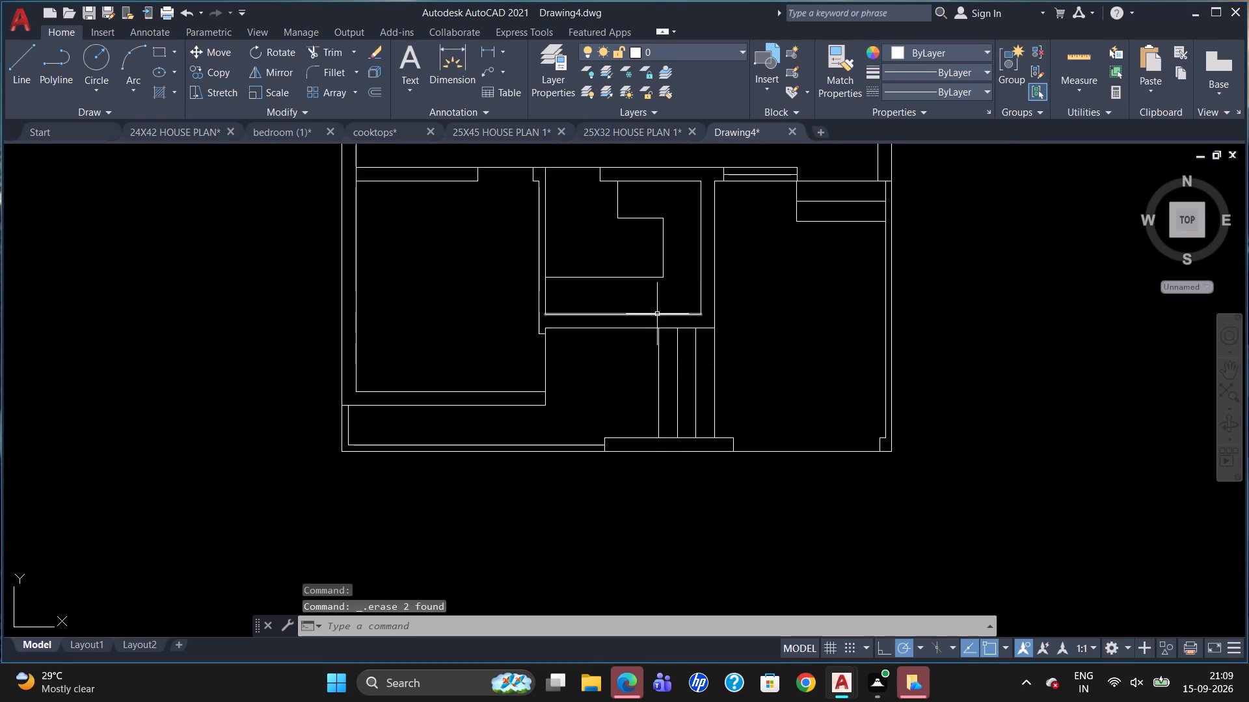
{"action": "scroll", "coordinate": [654, 312], "scroll_direction": "up", "scroll_amount": 1}
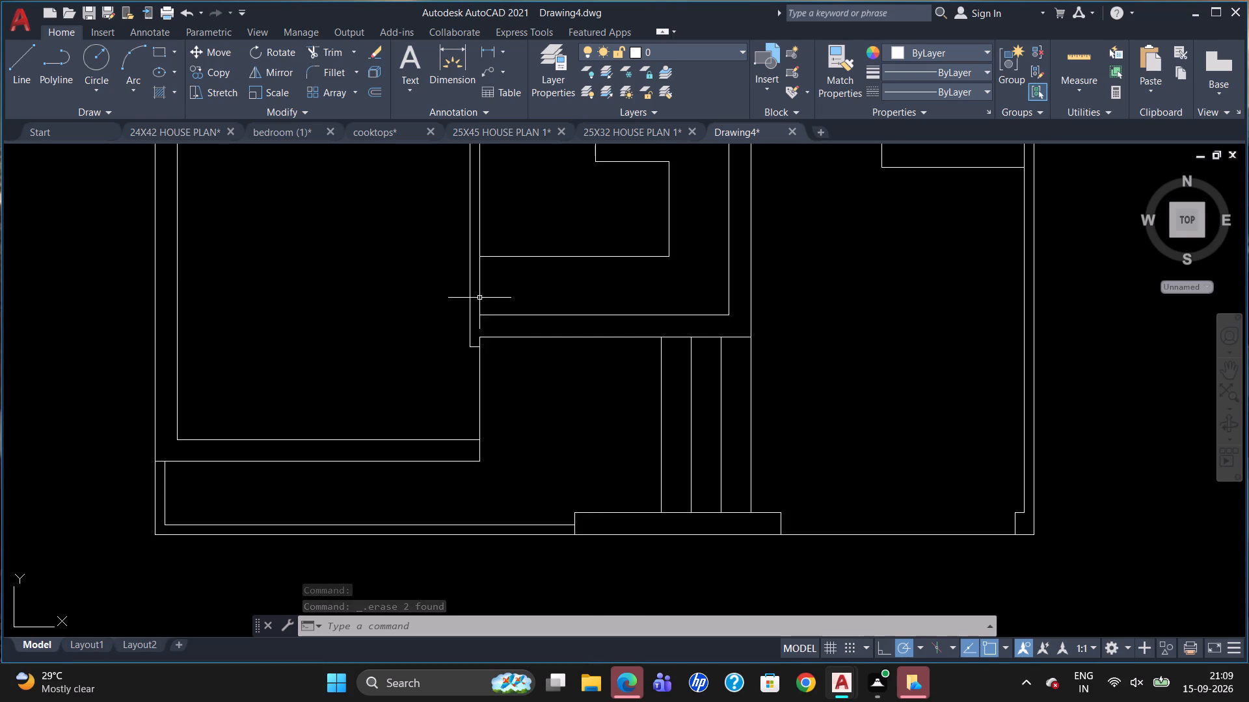
{"action": "scroll", "coordinate": [530, 307], "scroll_direction": "up", "scroll_amount": 1}
{"action": "key", "text": "l"}
{"action": "key", "text": "Return"}
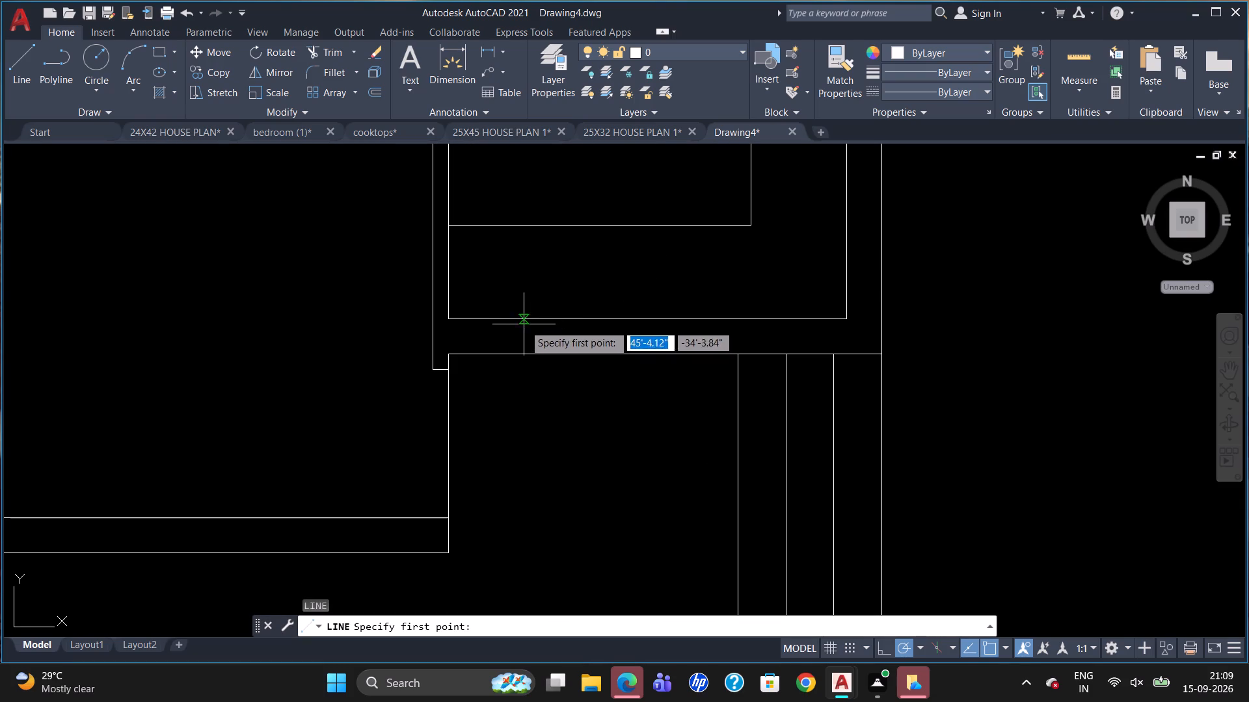
{"action": "left_click_drag", "start_coordinate": [524, 319], "coordinate": [526, 328]}
{"action": "left_click", "coordinate": [525, 354]}
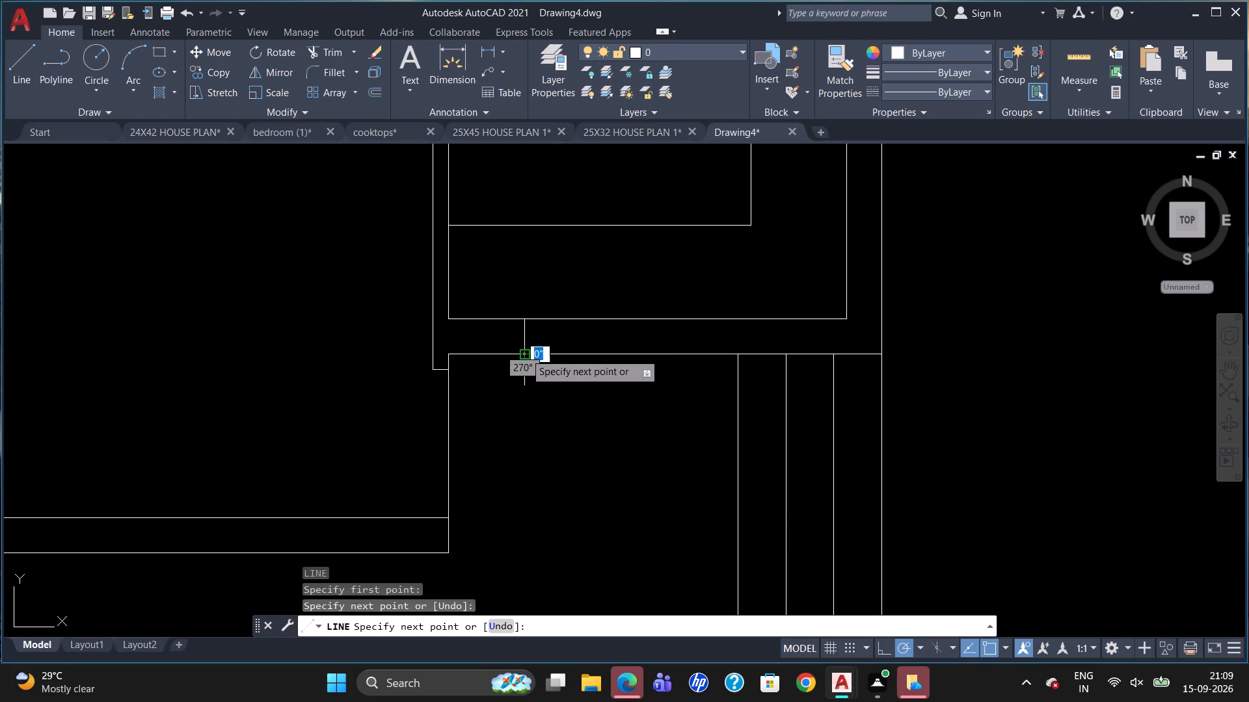
{"action": "key", "text": "Escape"}
Offset the short line across the middle room's bottom wall 54" to the right for the window opening.
{"action": "key", "text": "o"}
{"action": "key", "text": "Return"}
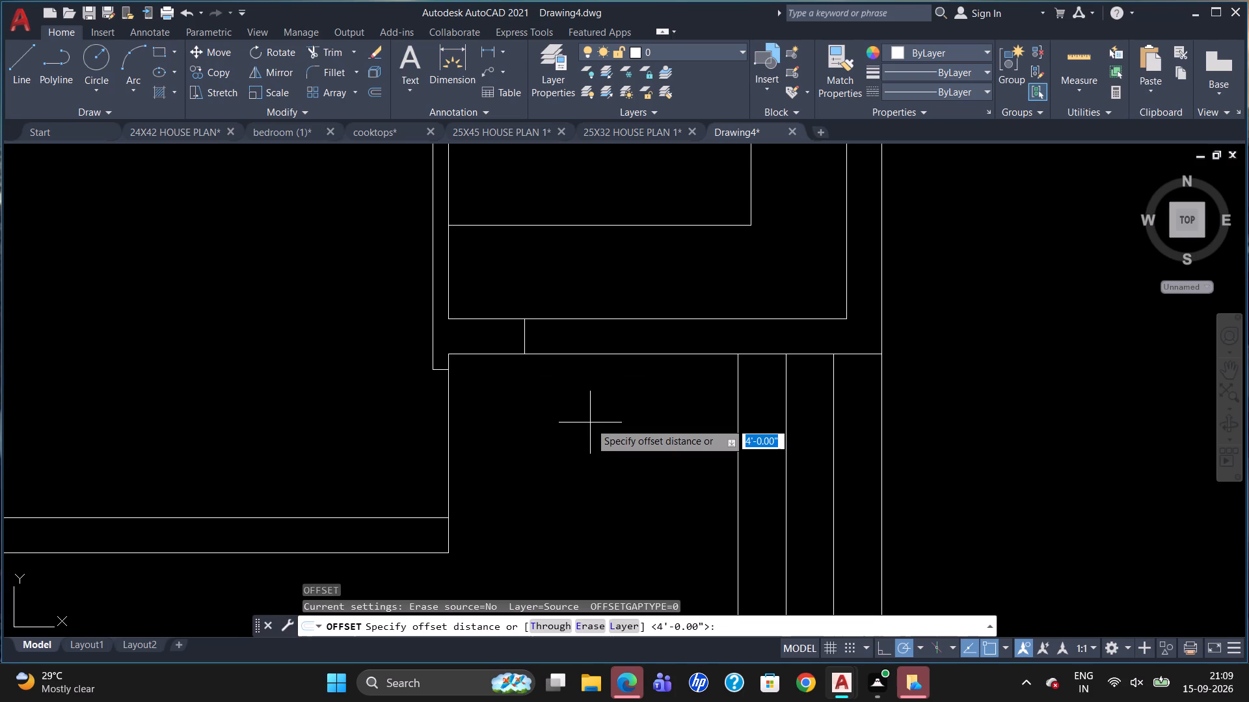
{"action": "type", "text": "54"}
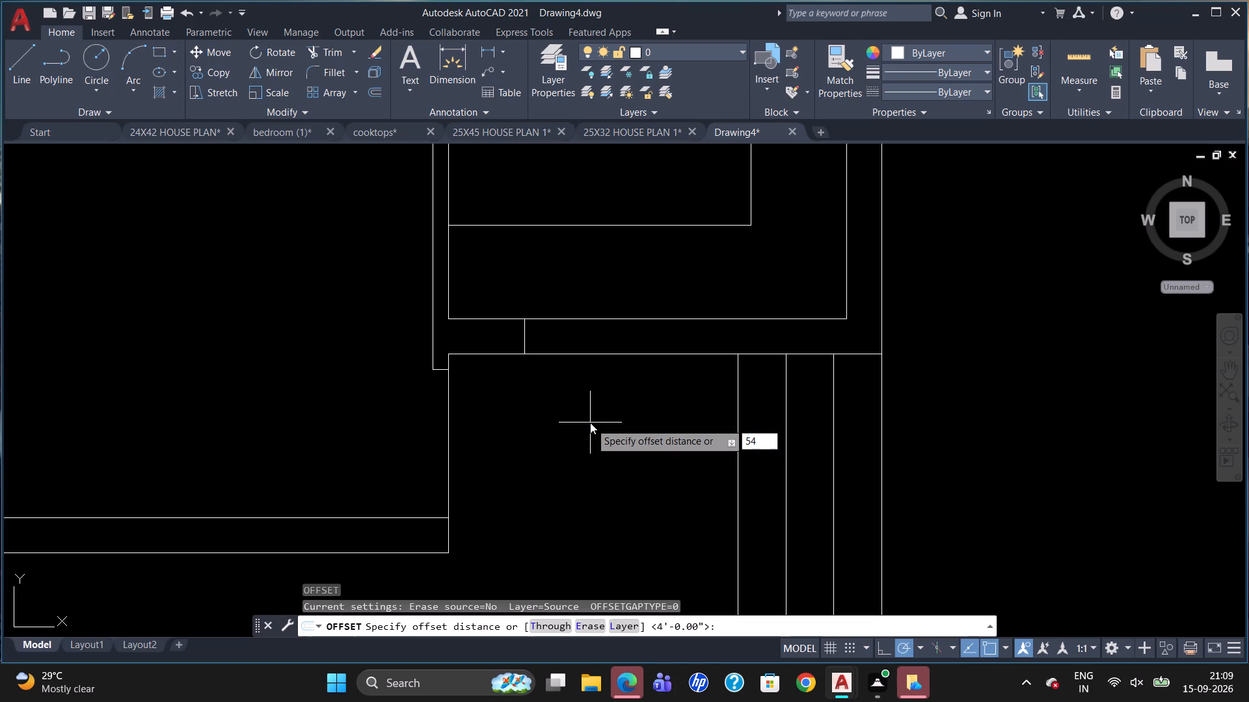
{"action": "key", "text": "shift+quotedbl"}
{"action": "key", "text": "Return"}
{"action": "left_click", "coordinate": [523, 339]}
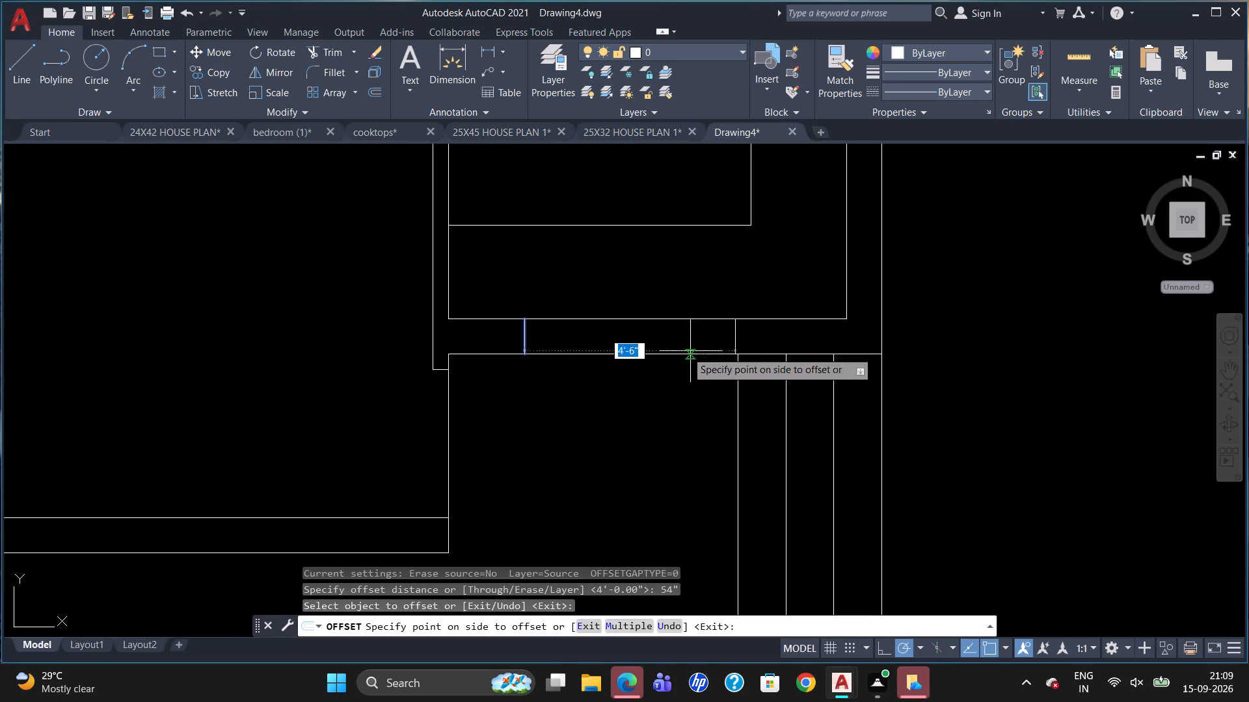
{"action": "left_click", "coordinate": [705, 349]}
{"action": "key", "text": "Escape"}
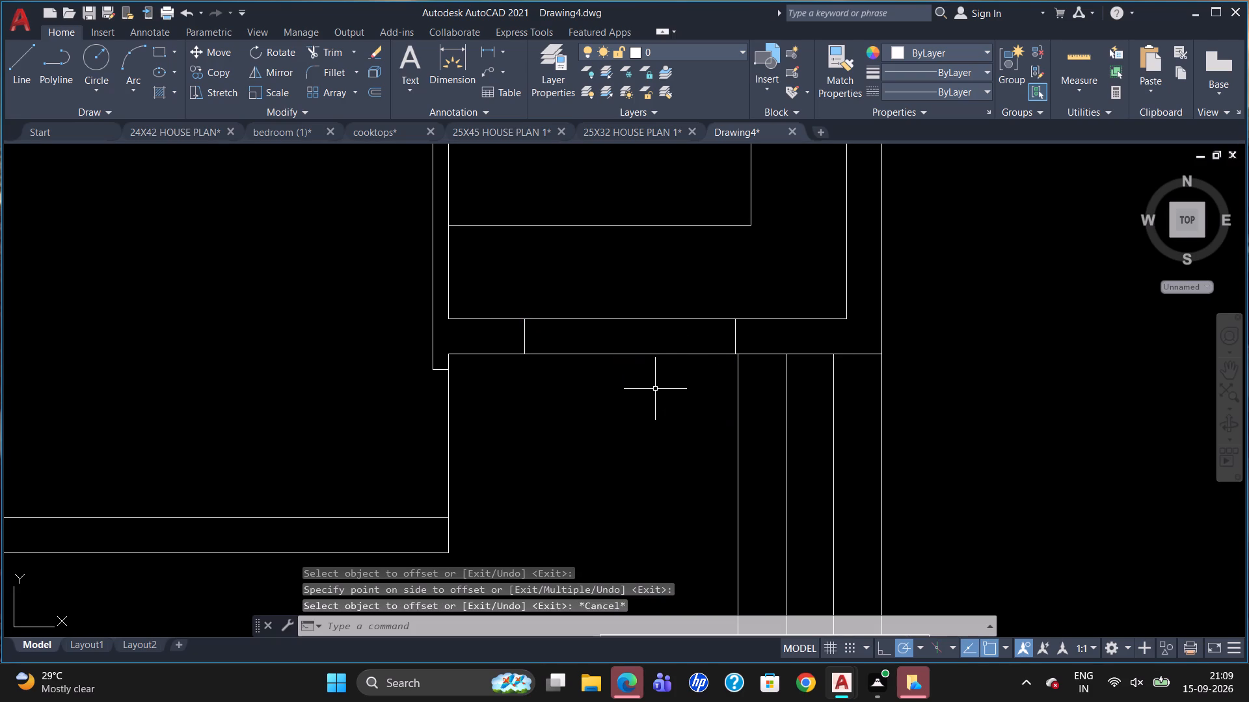
Draw the window's horizontal centre line between the midpoints of the two short lines in the middle room's bottom wall.
{"action": "key", "text": "l"}
{"action": "key", "text": "Return"}
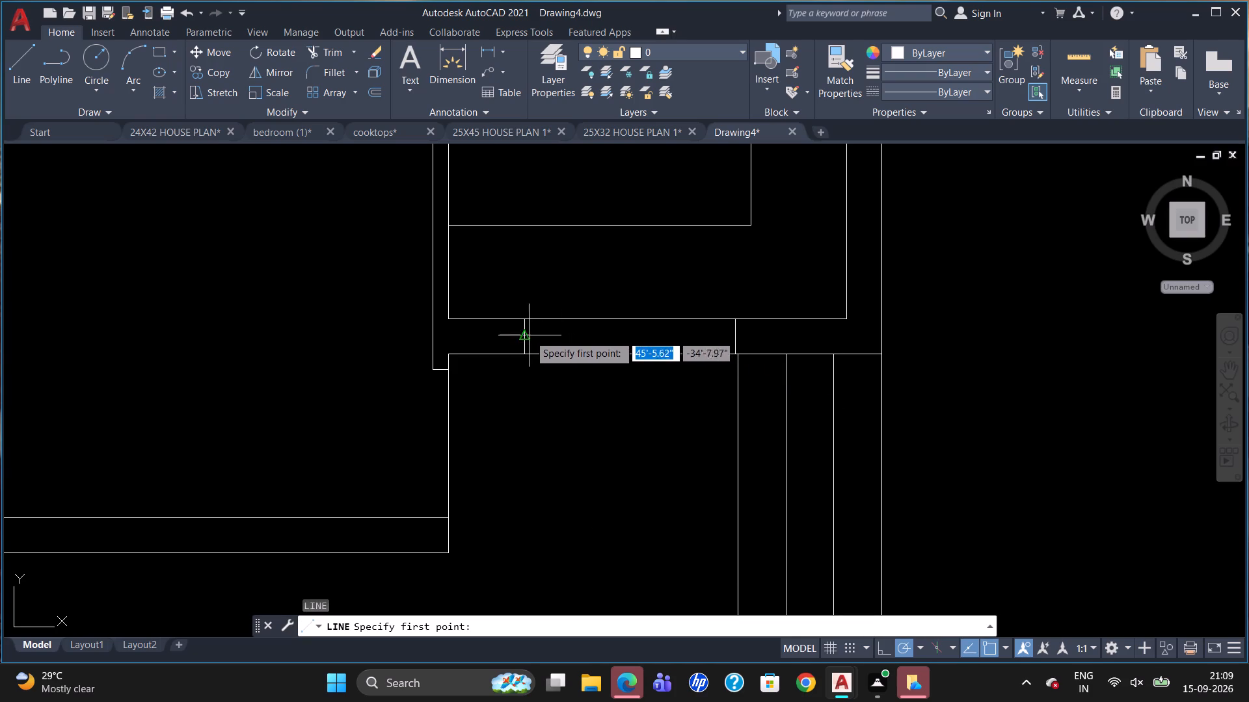
{"action": "left_click_drag", "start_coordinate": [528, 334], "coordinate": [533, 337]}
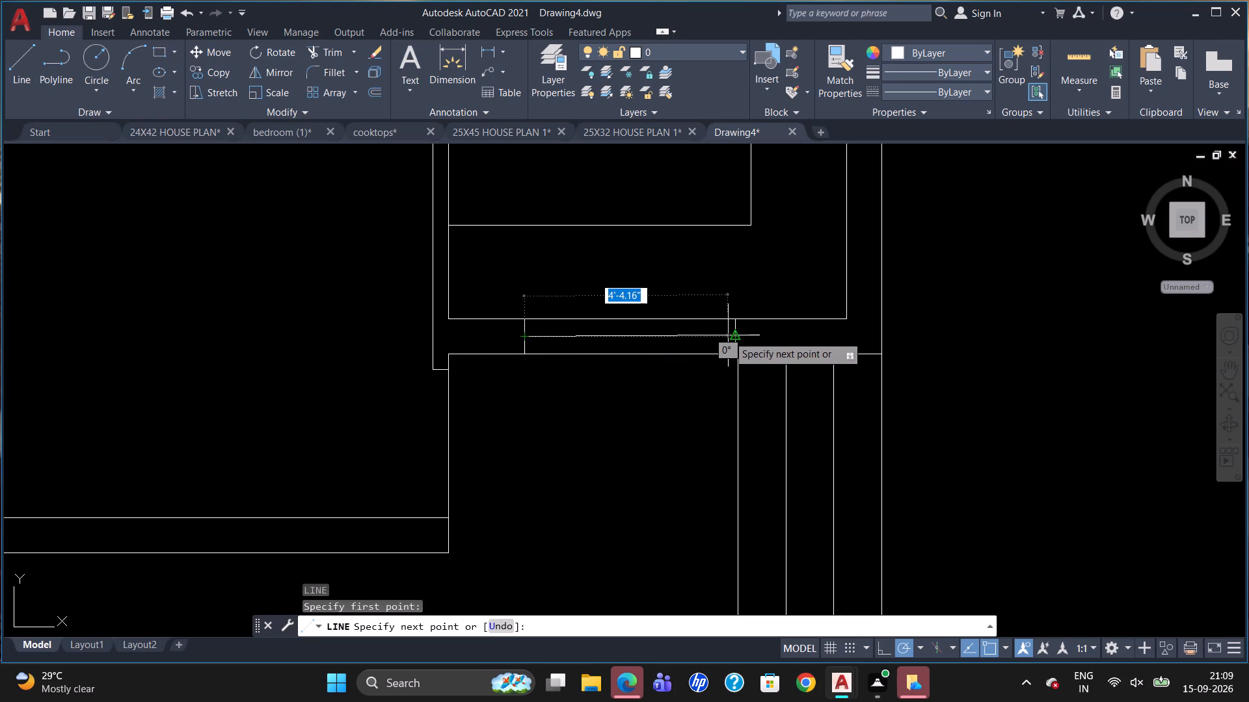
{"action": "left_click", "coordinate": [734, 335]}
{"action": "key", "text": "Escape"}
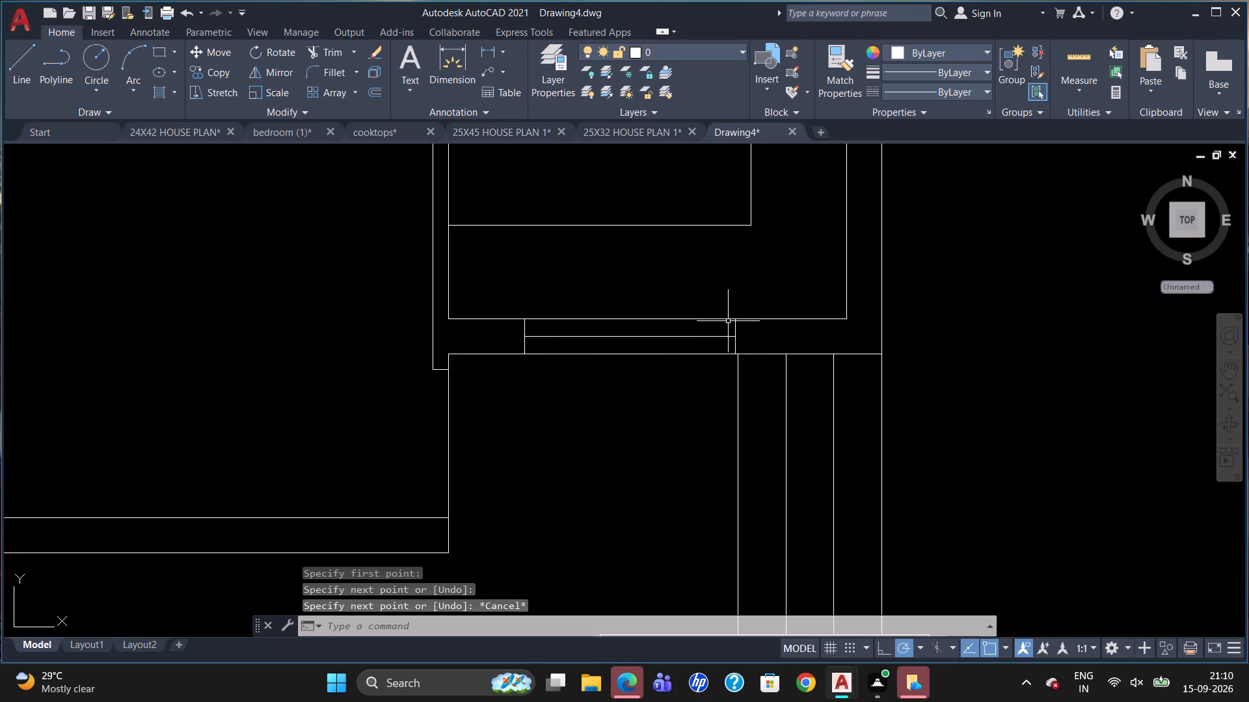
Draw a short 9" vertical line across the left room's bottom wall, near the wall's left end.
{"action": "scroll", "coordinate": [728, 321], "scroll_direction": "down", "scroll_amount": 2}
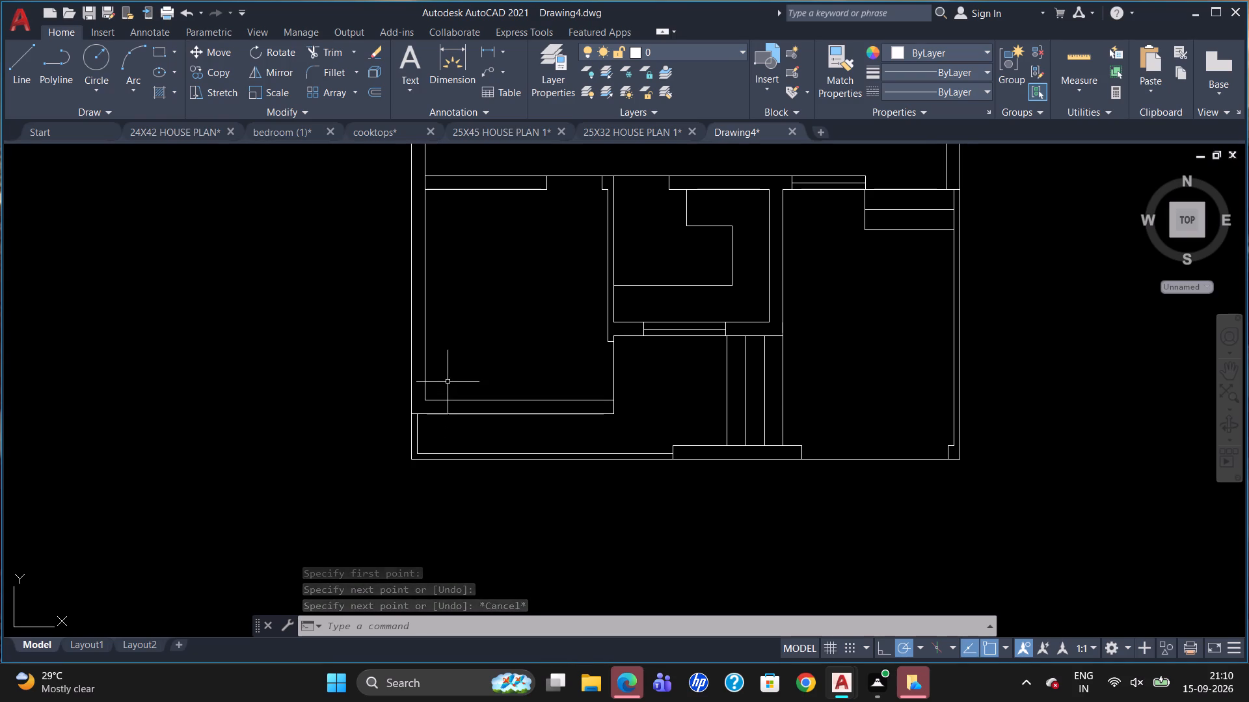
{"action": "key", "text": "l"}
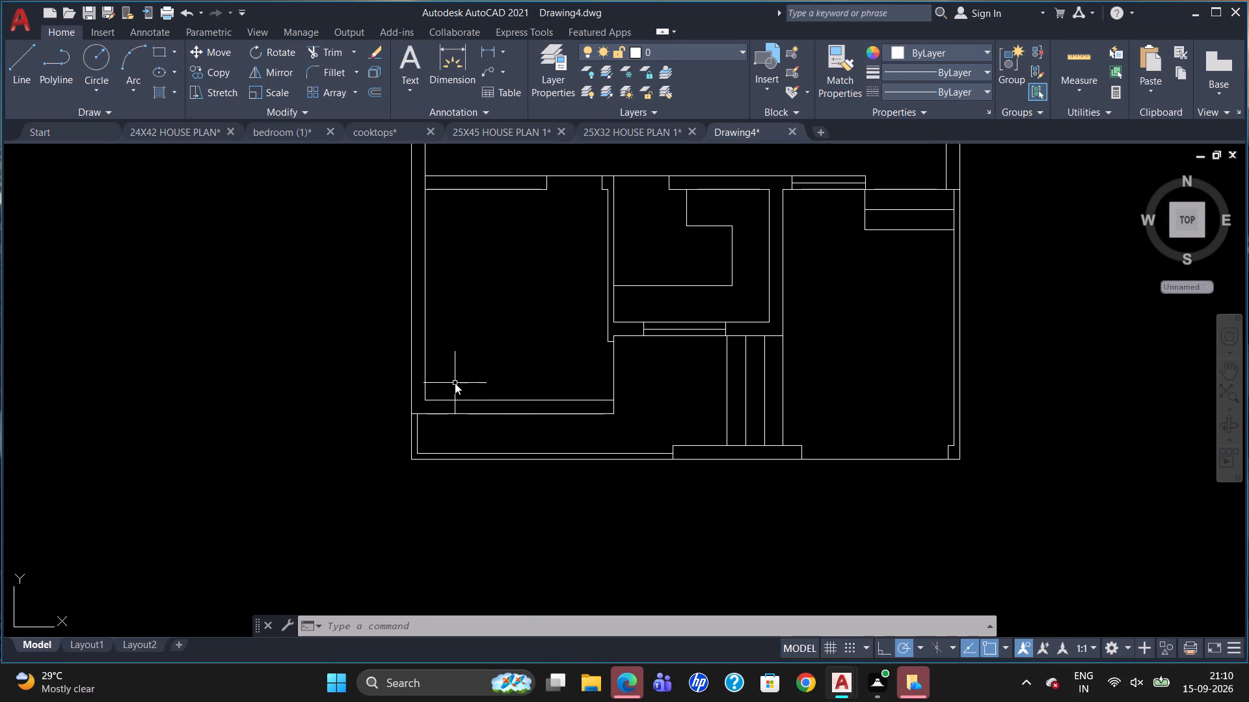
{"action": "key", "text": "Return"}
{"action": "left_click", "coordinate": [463, 402]}
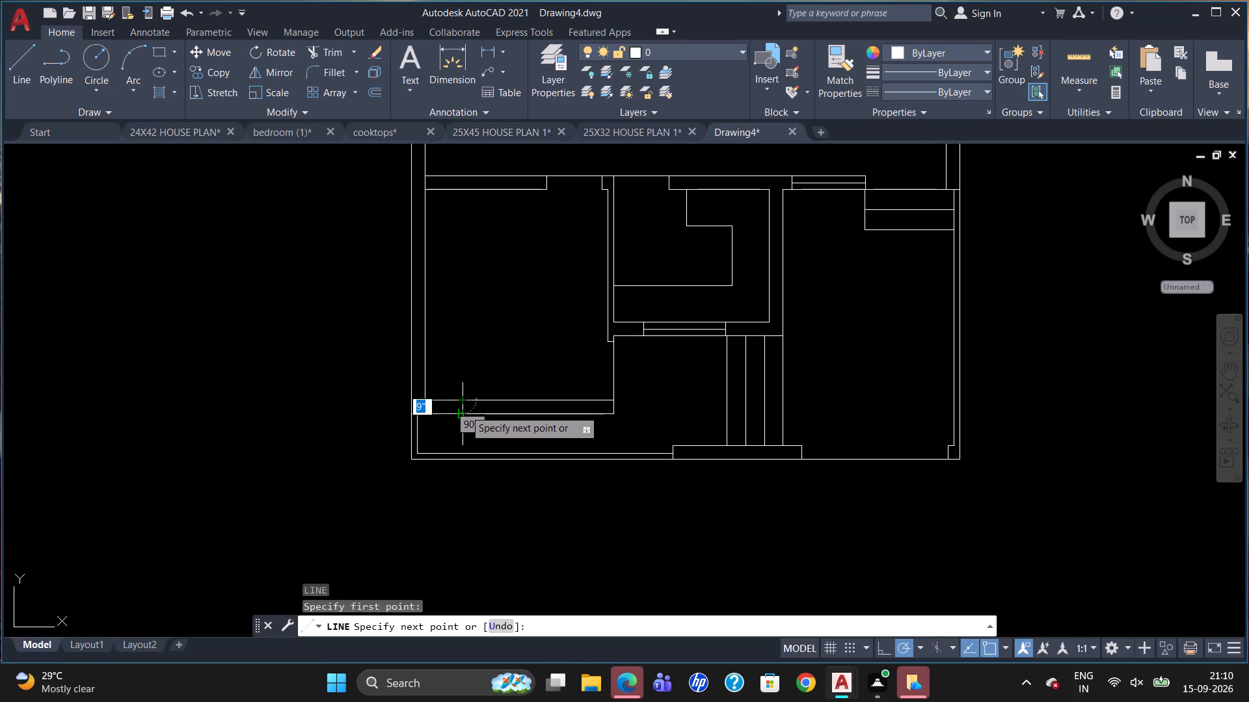
{"action": "left_click", "coordinate": [464, 412]}
{"action": "key", "text": "Escape"}
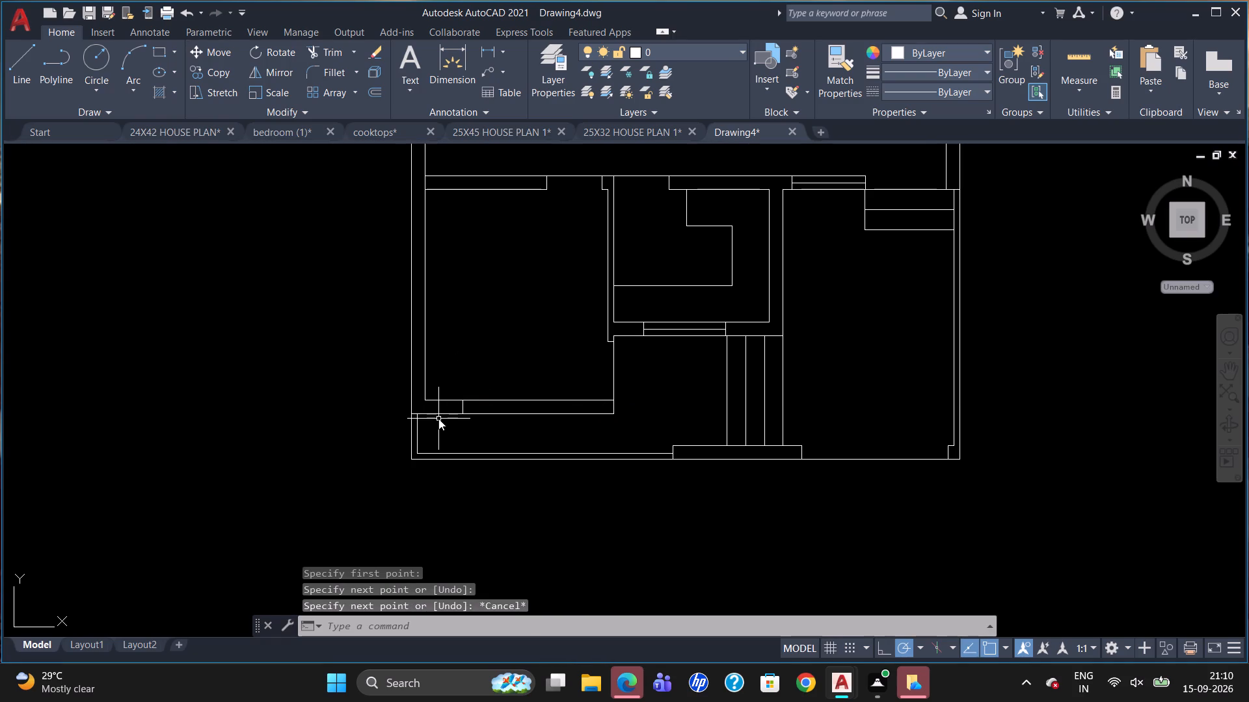
Offset the short line across the left room's bottom wall 54" to the right for the window opening.
{"action": "key", "text": "o"}
{"action": "key", "text": "Return"}
{"action": "key", "text": "5"}
{"action": "key", "text": "4"}
{"action": "key", "text": "Return"}
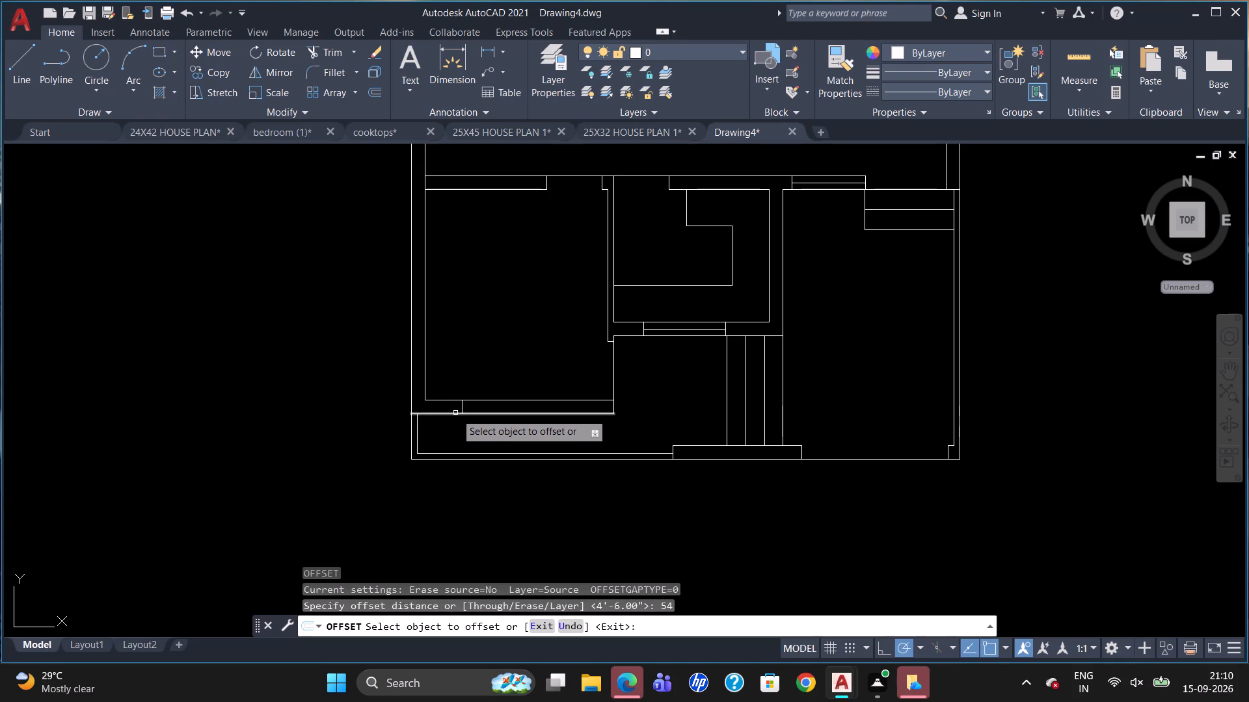
{"action": "left_click", "coordinate": [465, 404]}
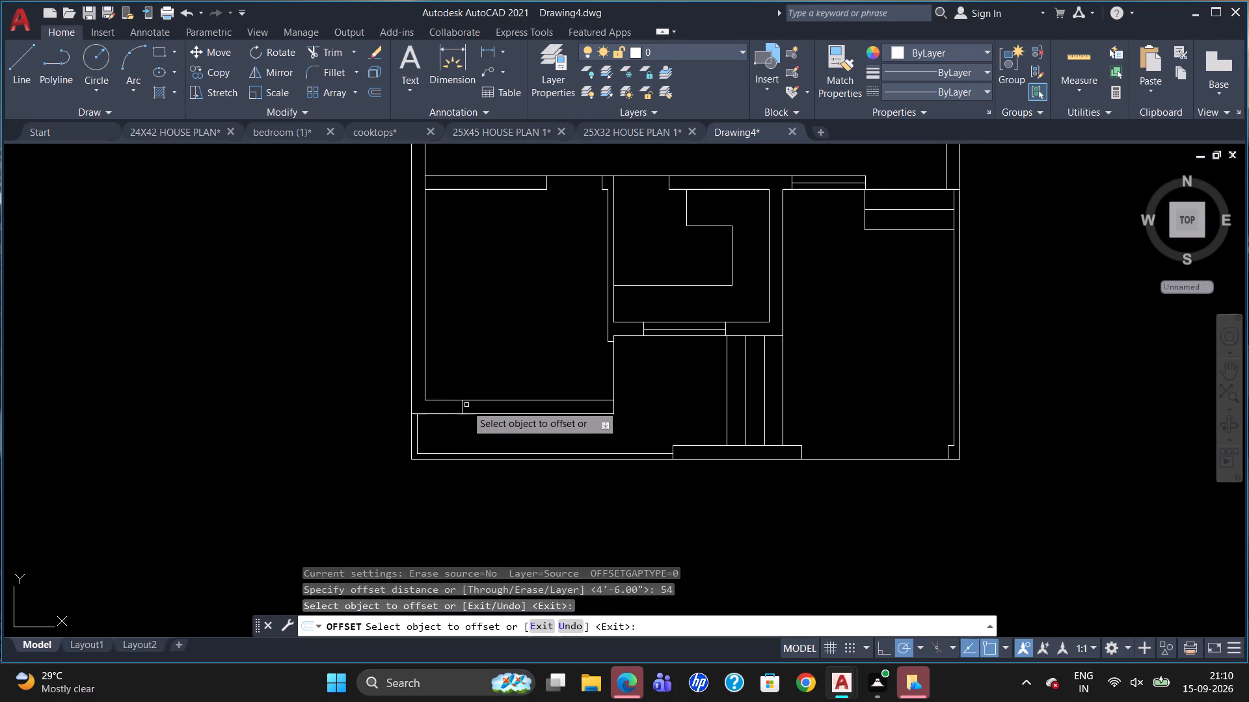
{"action": "left_click", "coordinate": [463, 408]}
{"action": "left_click", "coordinate": [517, 411]}
{"action": "key", "text": "Escape"}
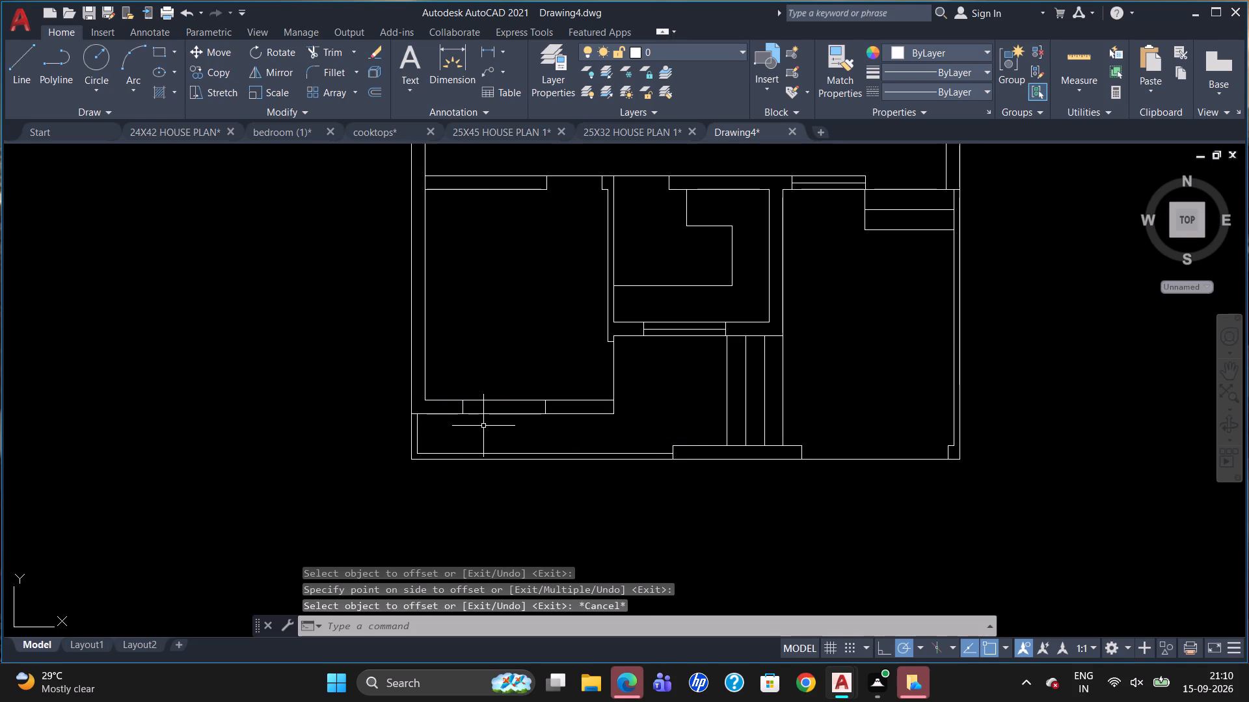
Draw the window's horizontal centre line between the midpoints of the two short lines in the left room's bottom wall.
{"action": "key", "text": "l"}
{"action": "key", "text": "Return"}
{"action": "scroll", "coordinate": [483, 426], "scroll_direction": "up", "scroll_amount": 1}
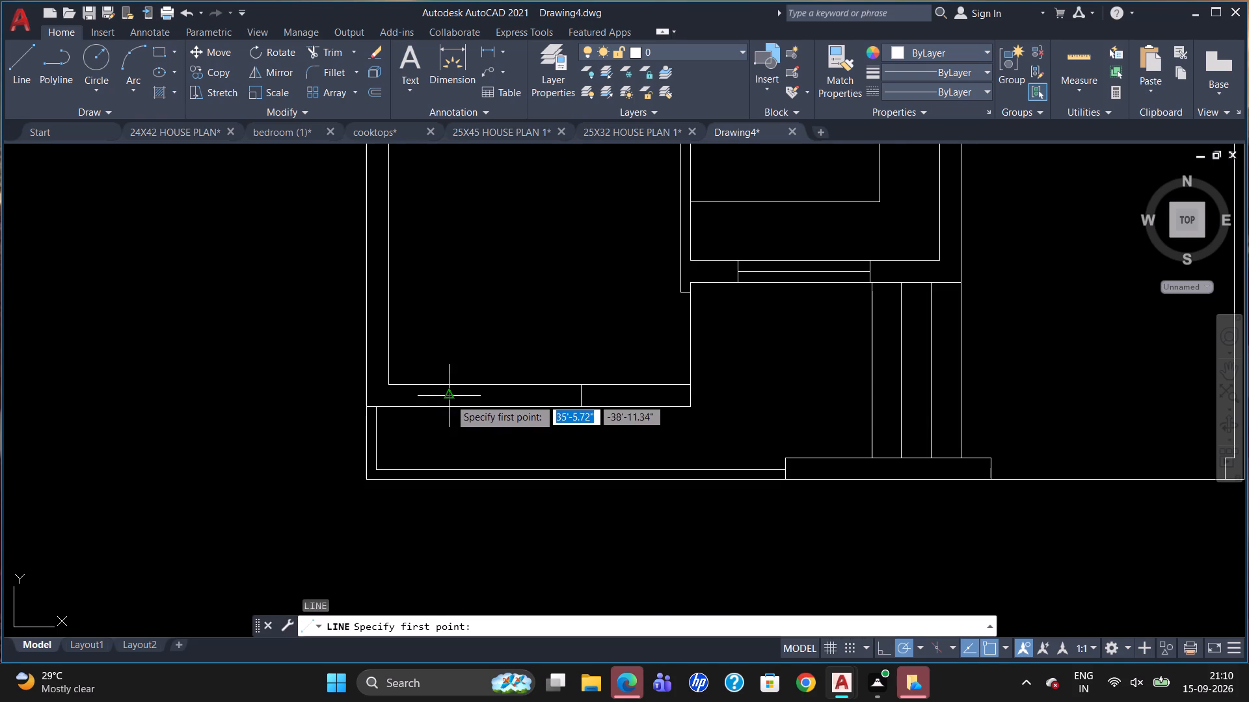
{"action": "left_click", "coordinate": [450, 398]}
{"action": "left_click", "coordinate": [579, 396]}
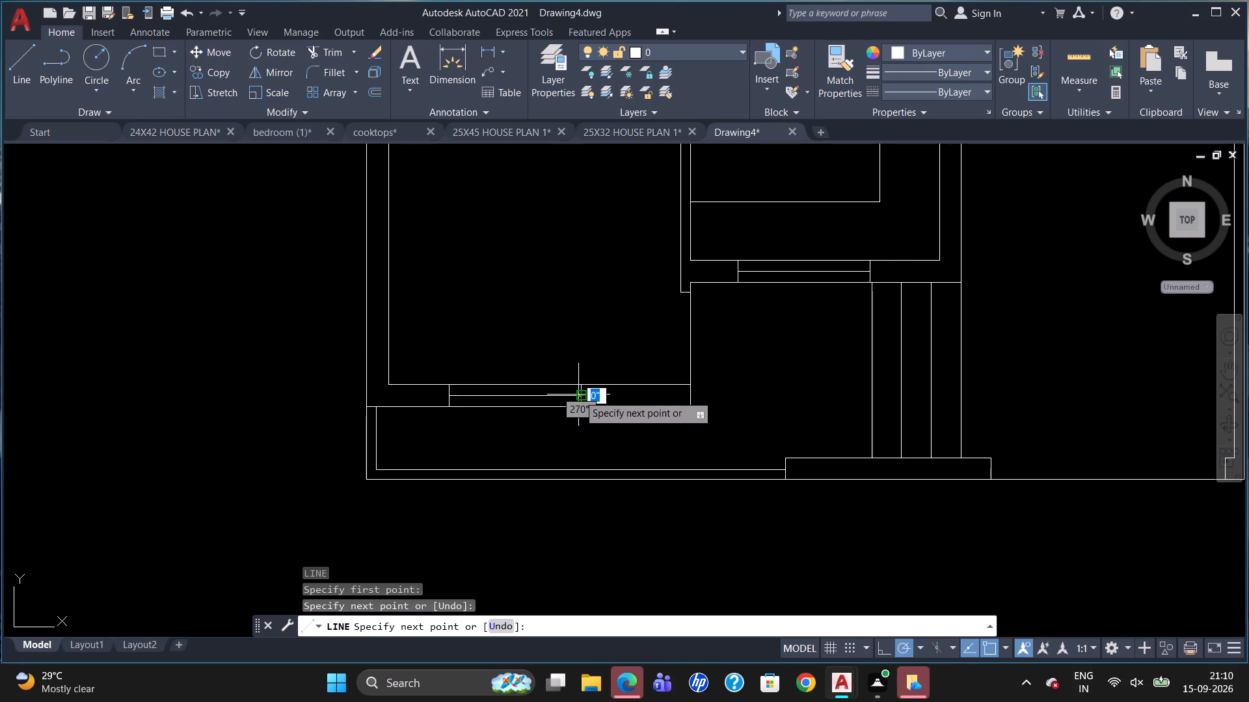
{"action": "key", "text": "Escape"}
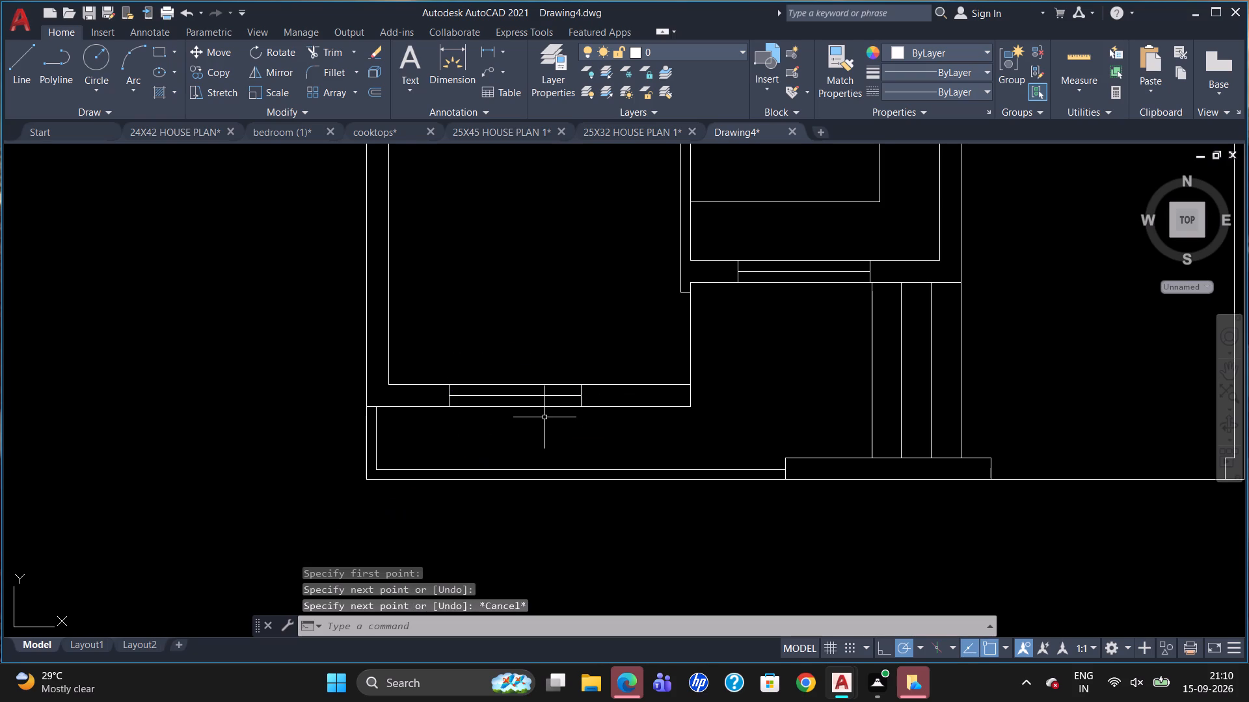
Draw two short vertical lines across the thin outer bottom wall below the left room, marking both sides of an opening.
{"action": "scroll", "coordinate": [544, 417], "scroll_direction": "down", "scroll_amount": 1}
{"action": "scroll", "coordinate": [554, 478], "scroll_direction": "up", "scroll_amount": 1}
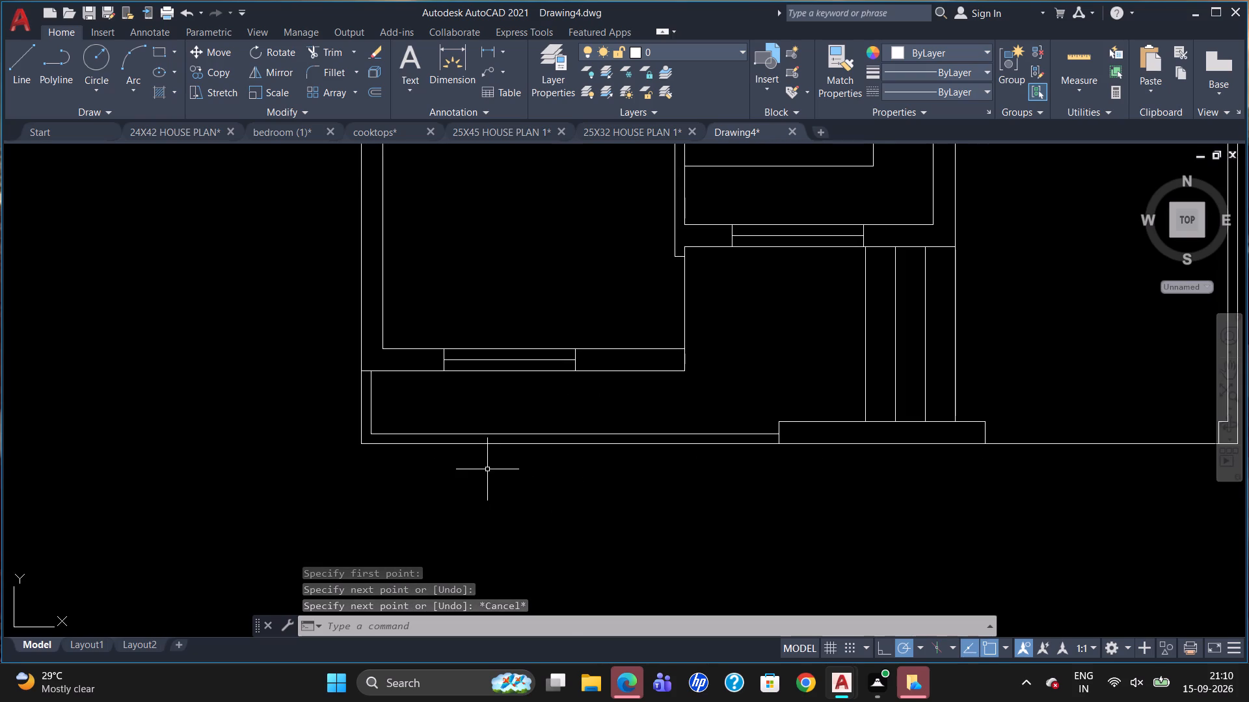
{"action": "key", "text": "l"}
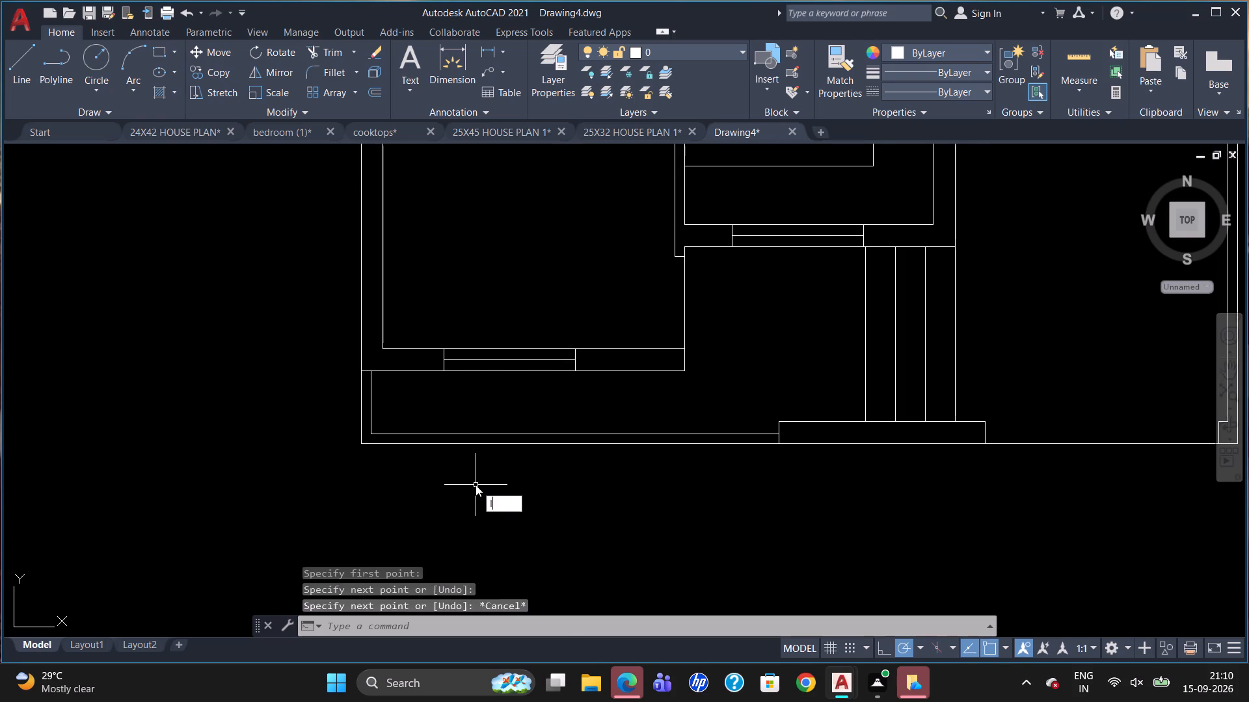
{"action": "key", "text": "Return"}
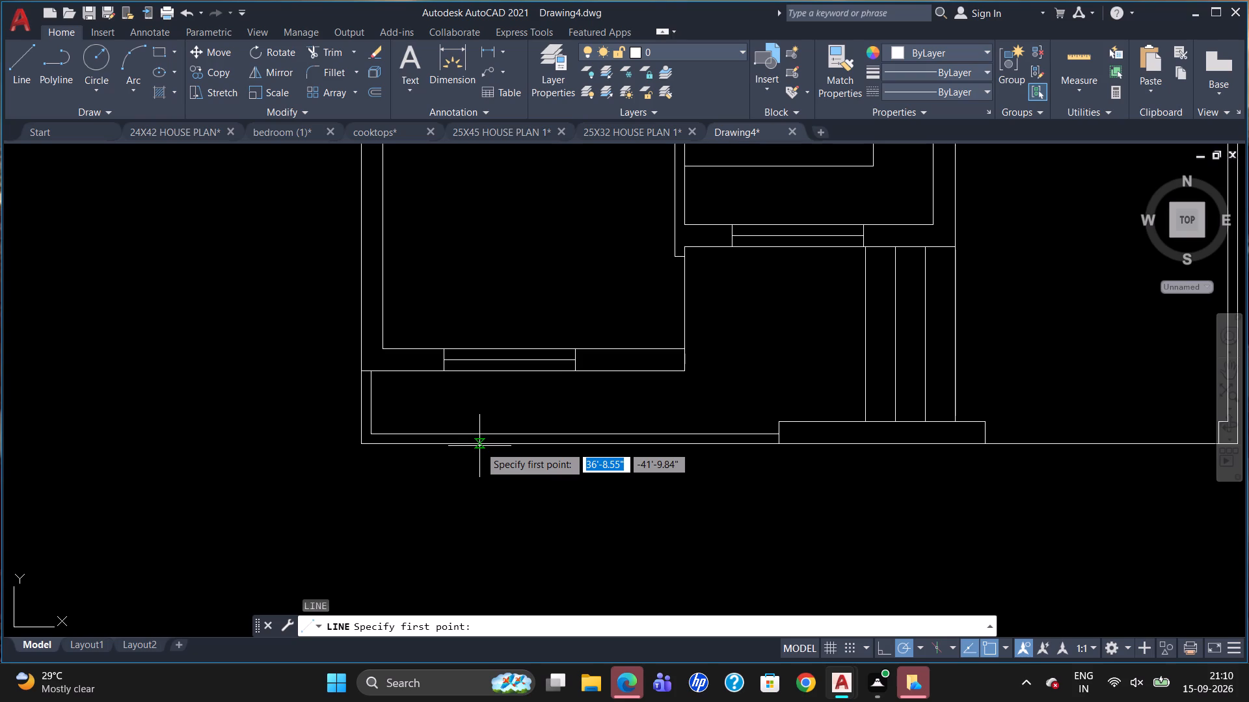
{"action": "scroll", "coordinate": [481, 445], "scroll_direction": "up", "scroll_amount": 1}
{"action": "left_click", "coordinate": [490, 430]}
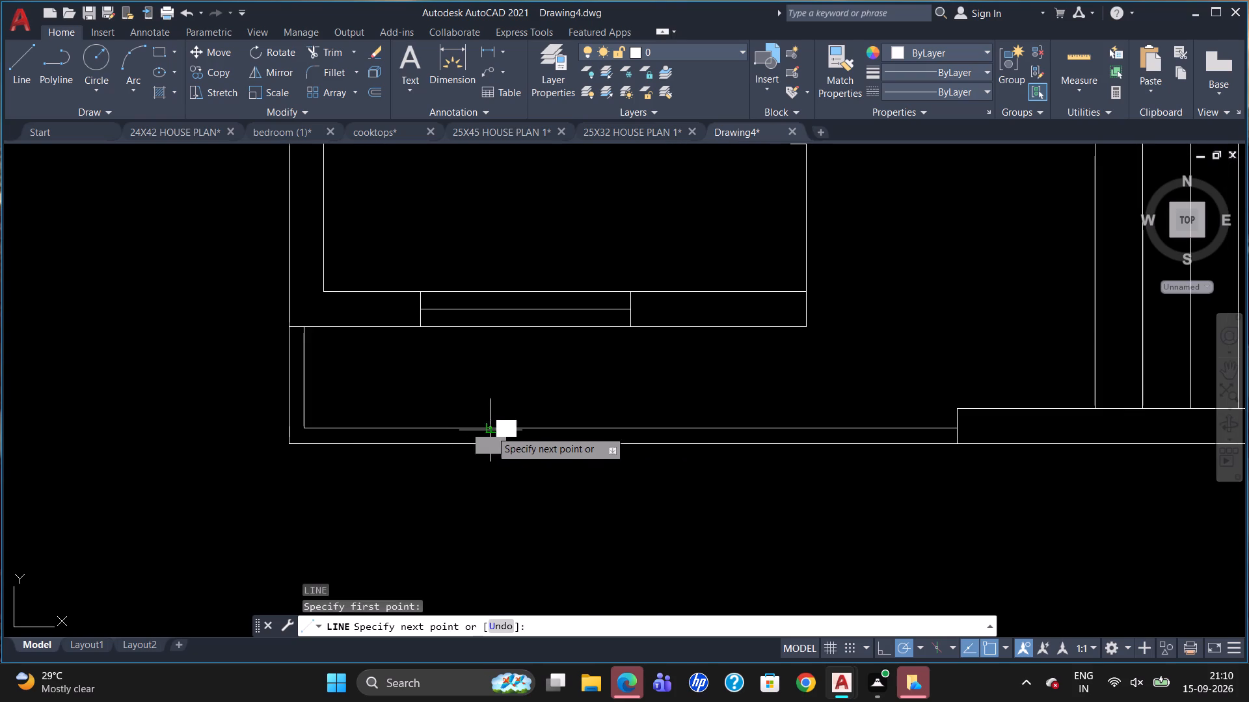
{"action": "left_click", "coordinate": [489, 441]}
{"action": "key", "text": "Escape"}
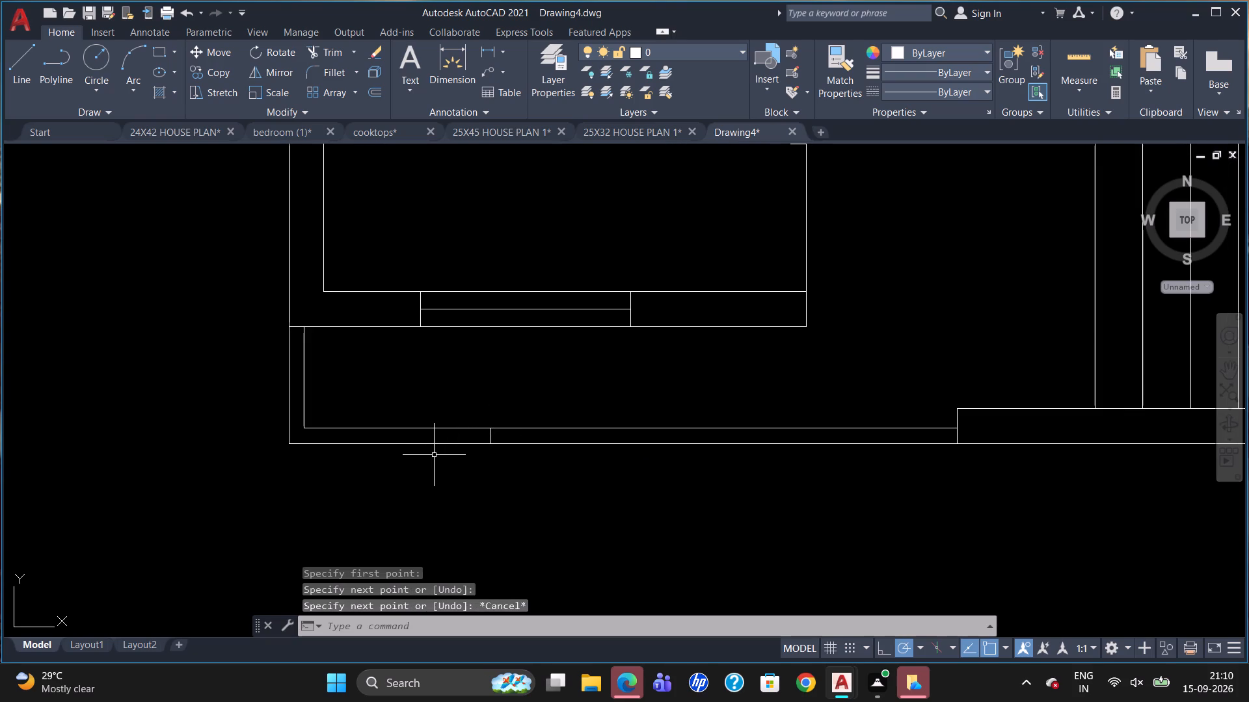
{"action": "key", "text": "l"}
{"action": "key", "text": "Return"}
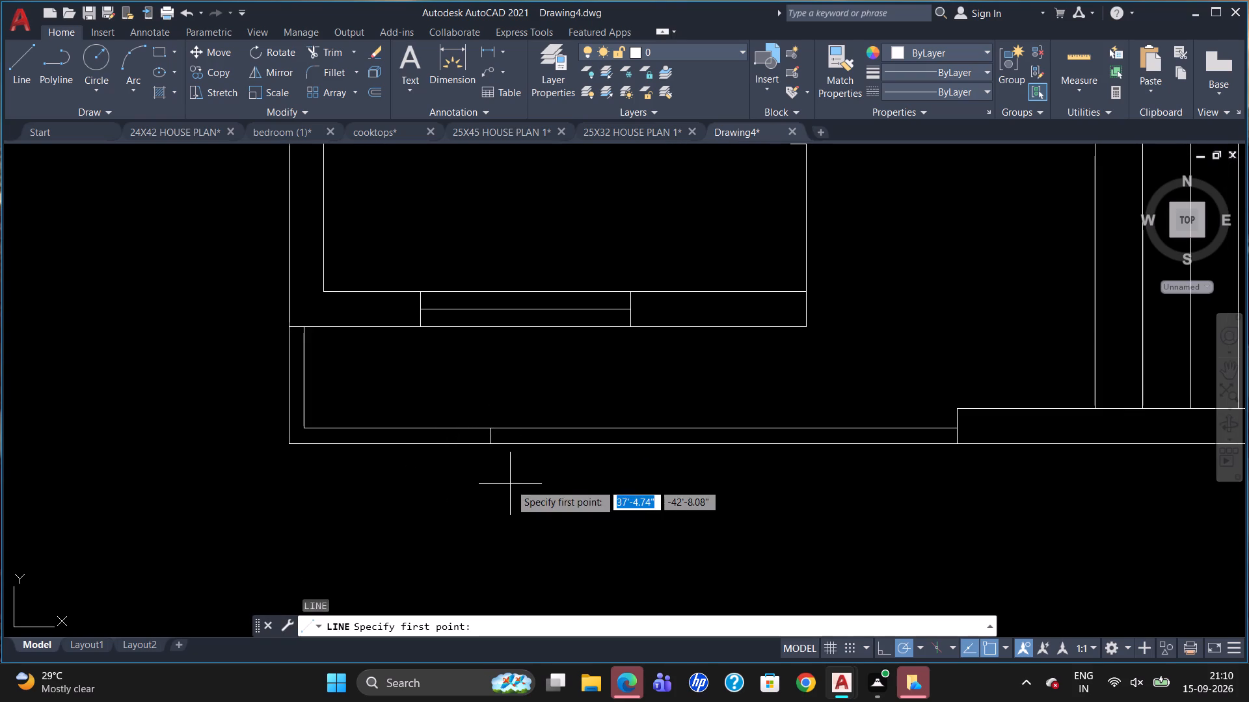
{"action": "left_click", "coordinate": [673, 443]}
{"action": "left_click", "coordinate": [675, 429]}
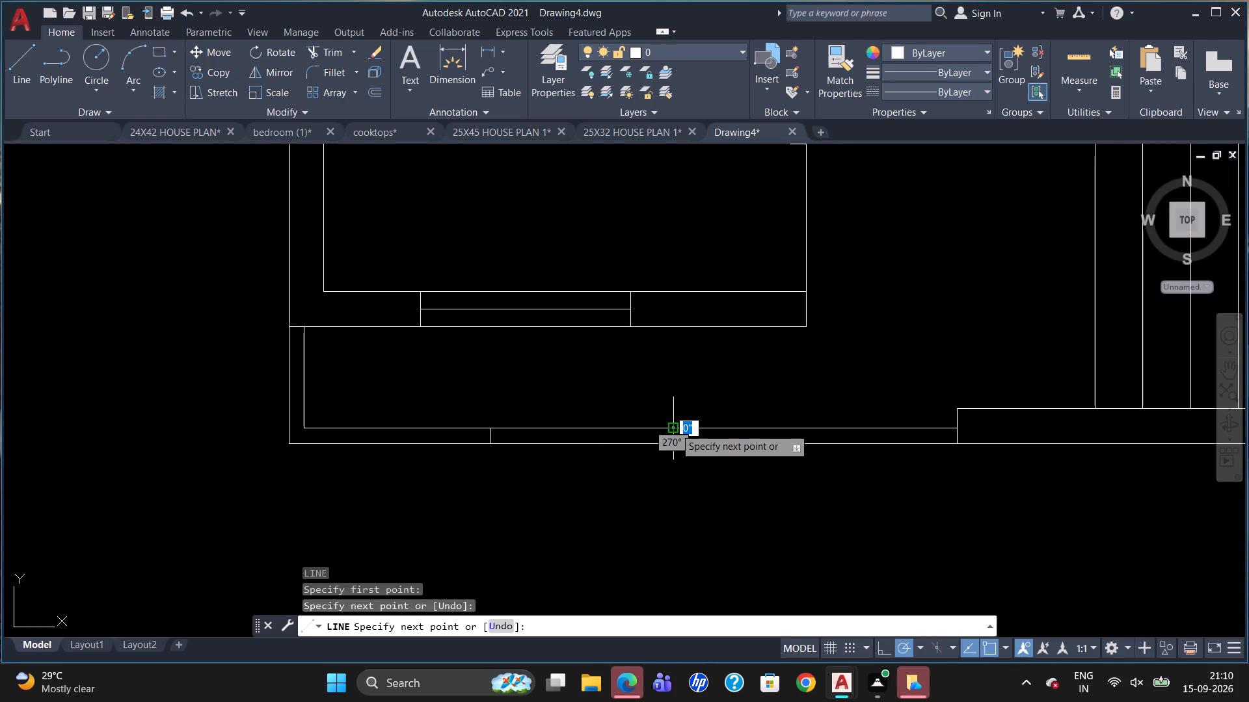
{"action": "key", "text": "Escape"}
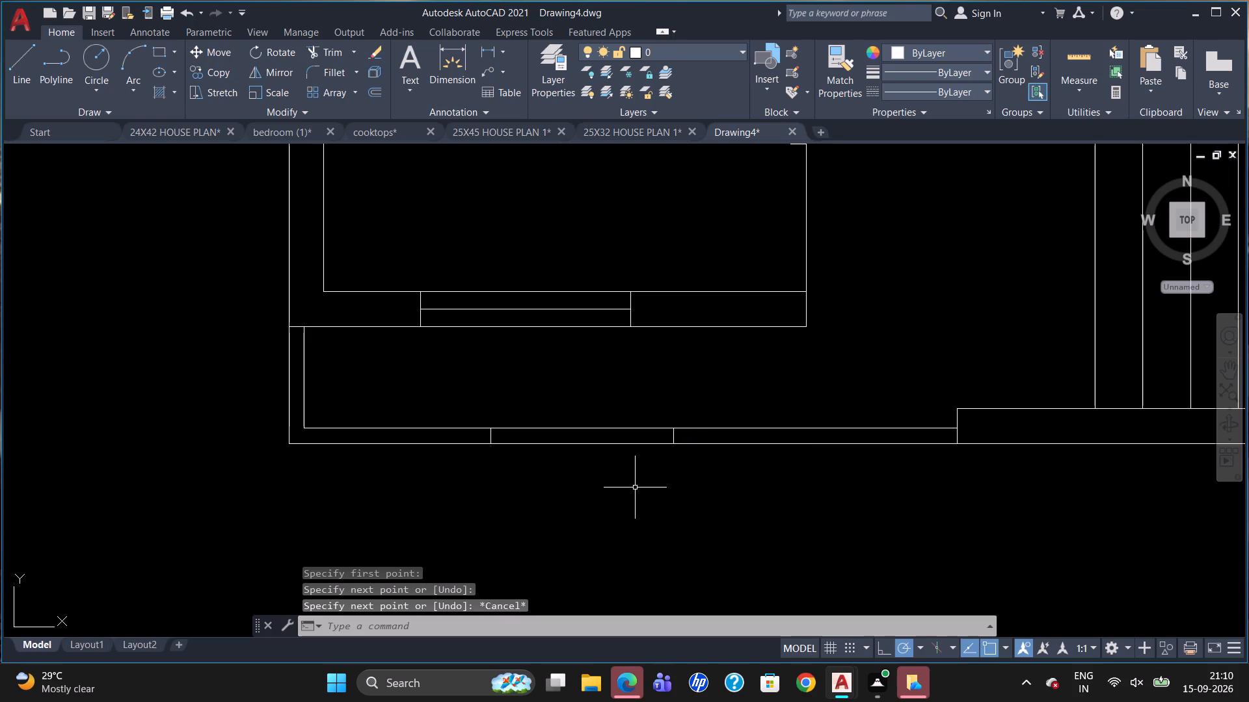
Trim both wall lines between the two short lines in the thin outer bottom wall to open the gap.
{"action": "type", "text": "tr"}
{"action": "key", "text": "Return"}
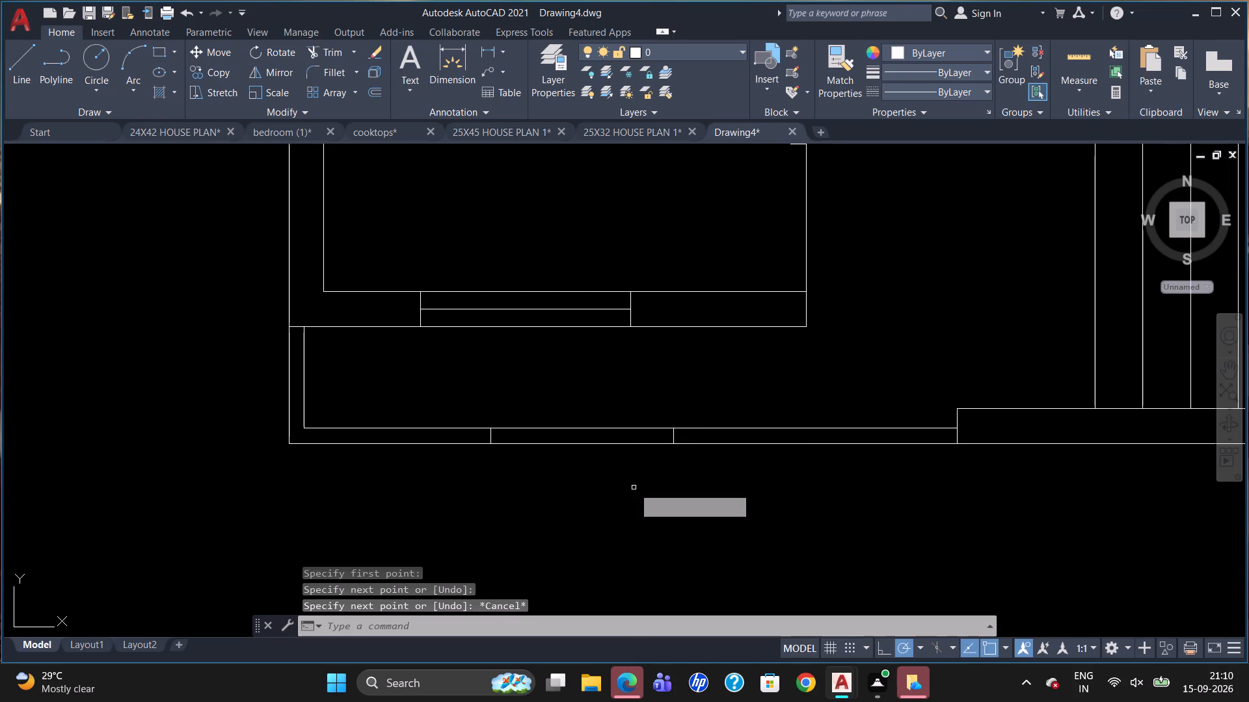
{"action": "key", "text": "Return"}
{"action": "left_click_drag", "start_coordinate": [607, 414], "coordinate": [613, 463]}
{"action": "left_click", "coordinate": [613, 463]}
{"action": "key", "text": "Escape"}
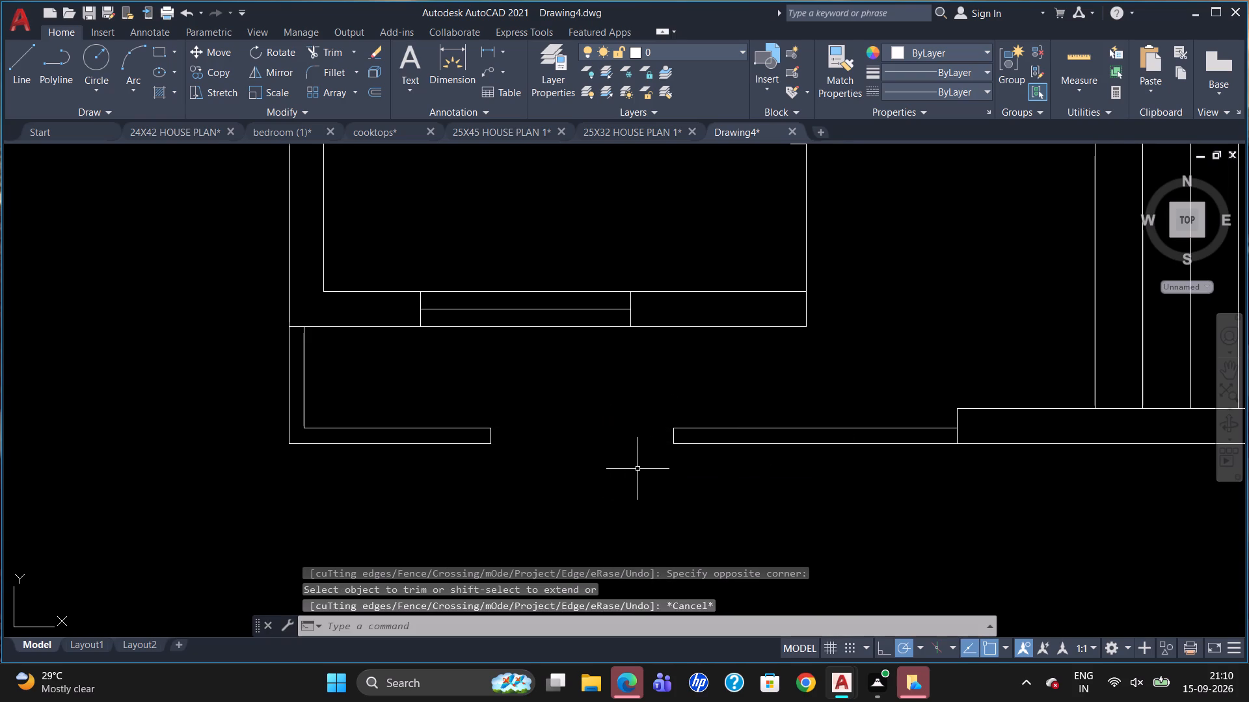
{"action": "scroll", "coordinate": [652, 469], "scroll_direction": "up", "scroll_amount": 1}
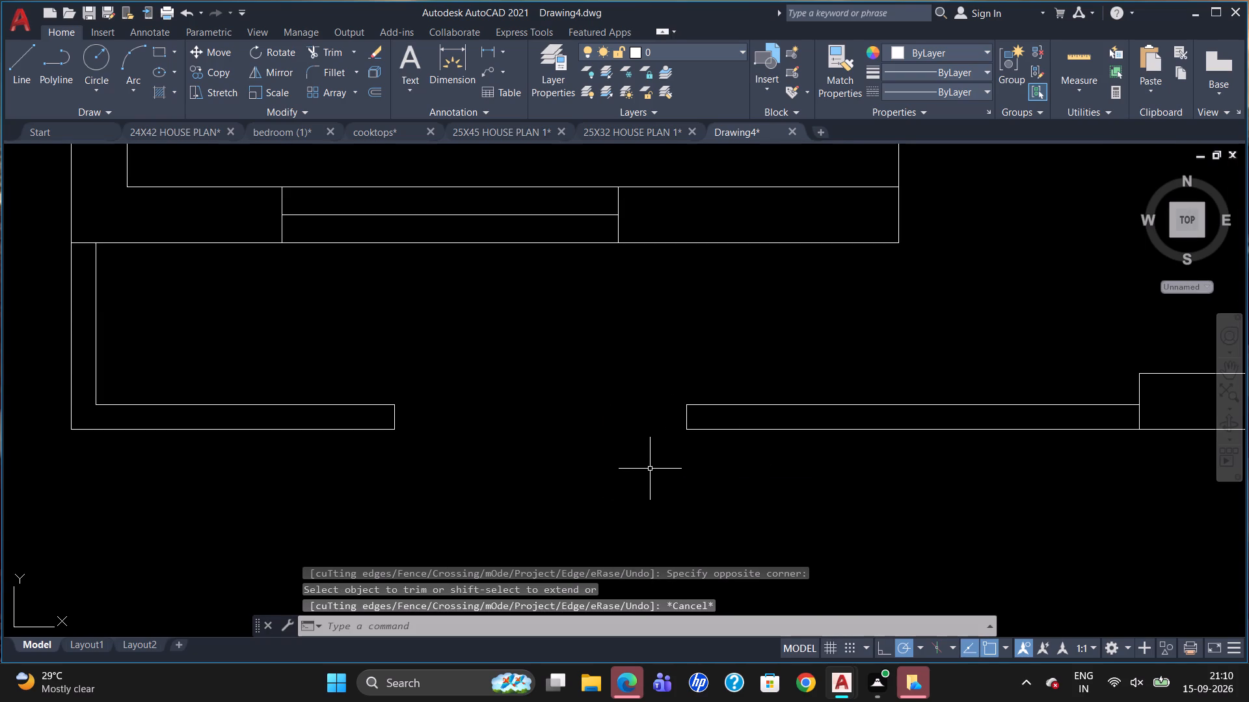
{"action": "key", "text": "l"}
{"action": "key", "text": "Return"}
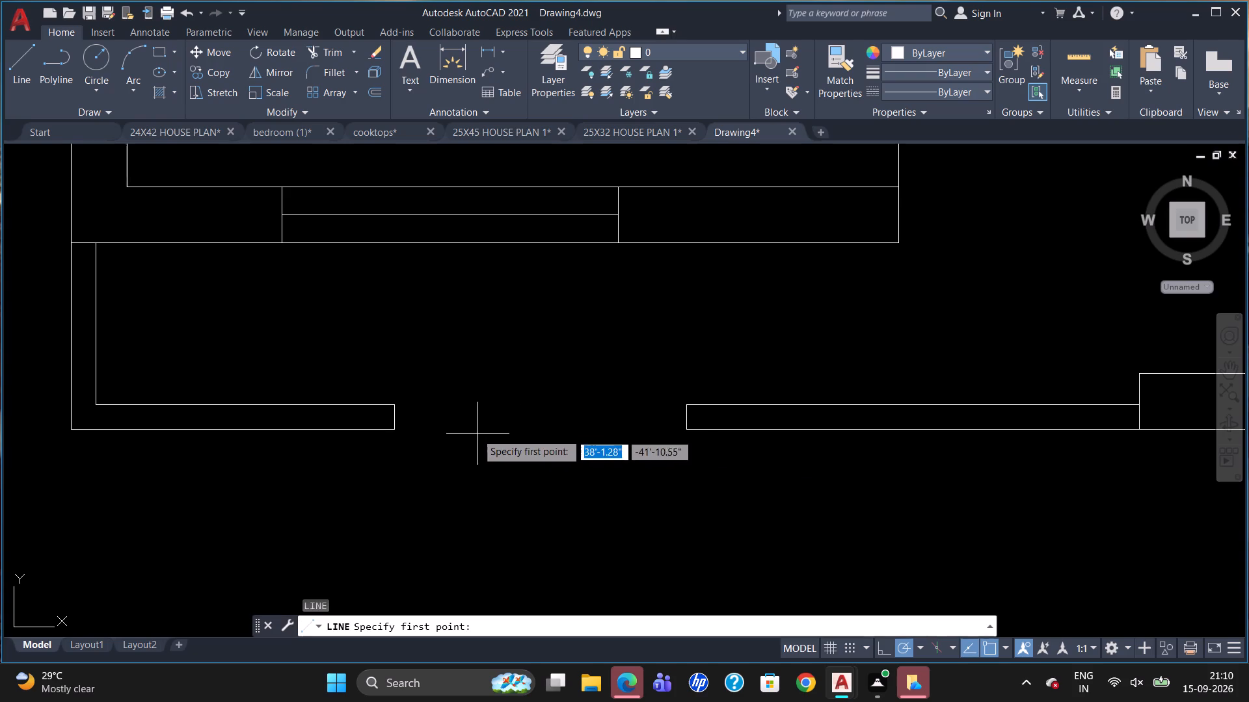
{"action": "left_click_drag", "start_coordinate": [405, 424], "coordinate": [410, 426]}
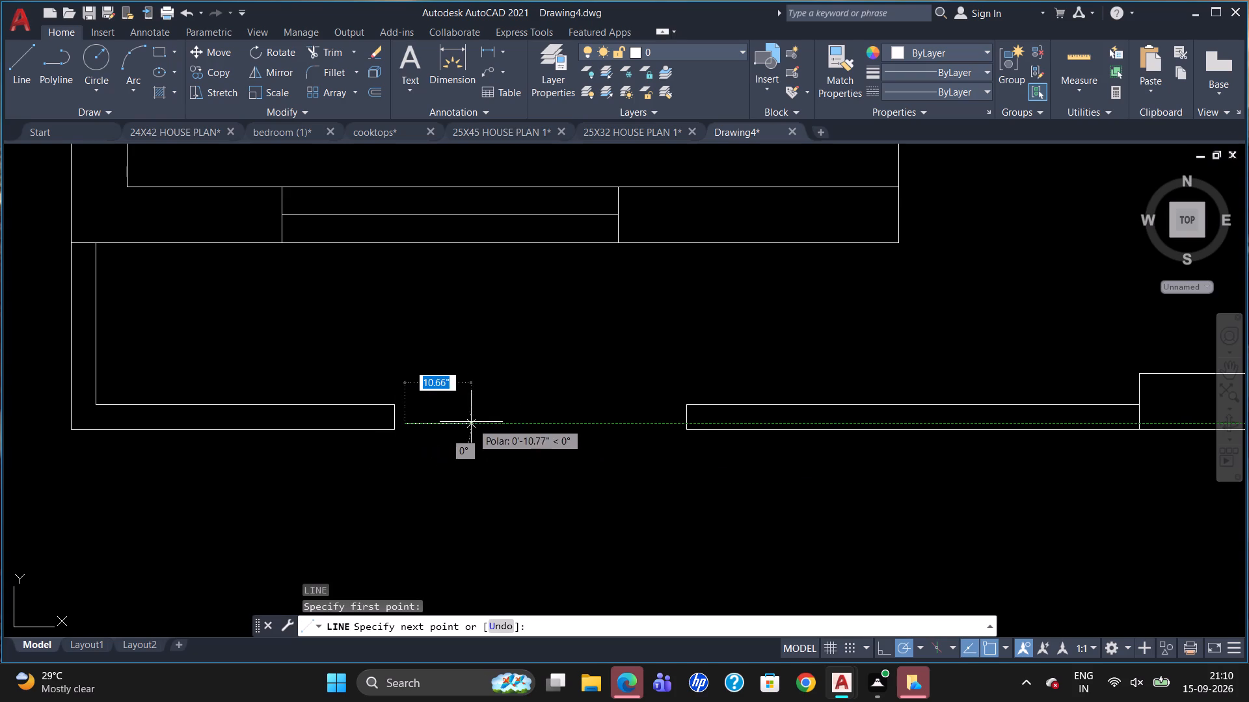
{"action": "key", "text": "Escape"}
Draw a horizontal line across the outer bottom wall's opening between the midpoints of its two end lines.
{"action": "scroll", "coordinate": [474, 430], "scroll_direction": "up", "scroll_amount": 1}
{"action": "key", "text": "l"}
{"action": "key", "text": "Return"}
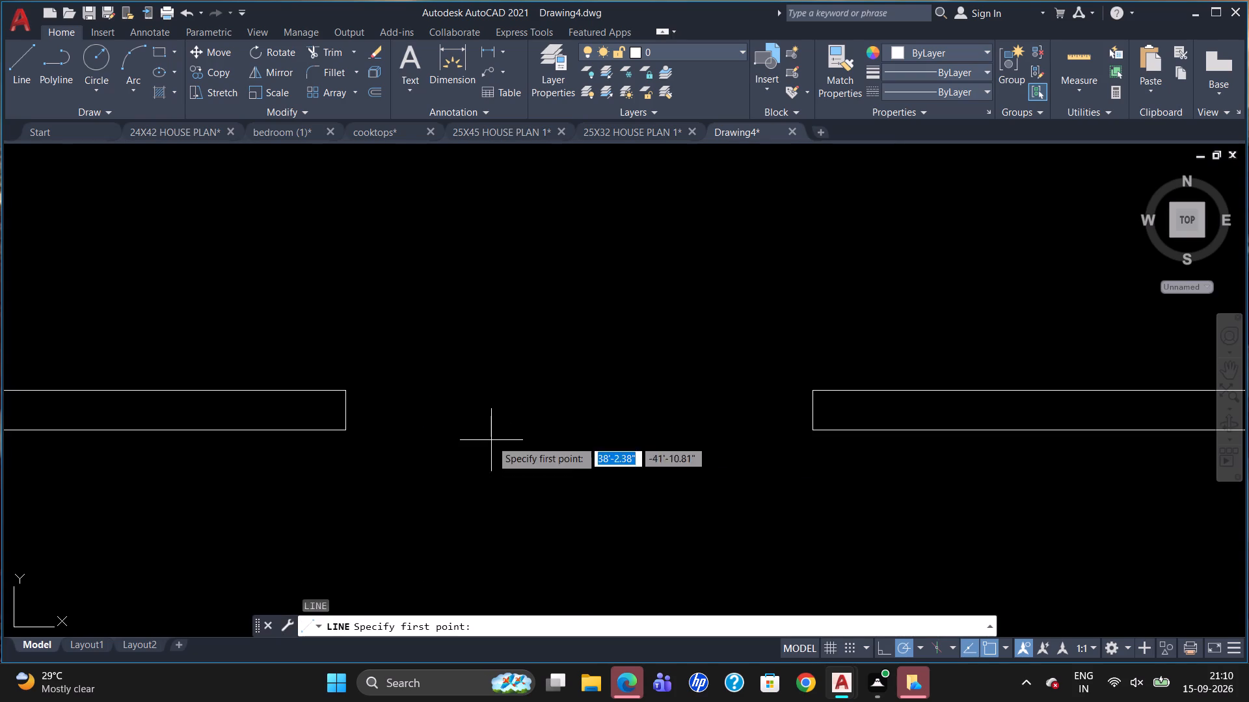
{"action": "left_click", "coordinate": [342, 408]}
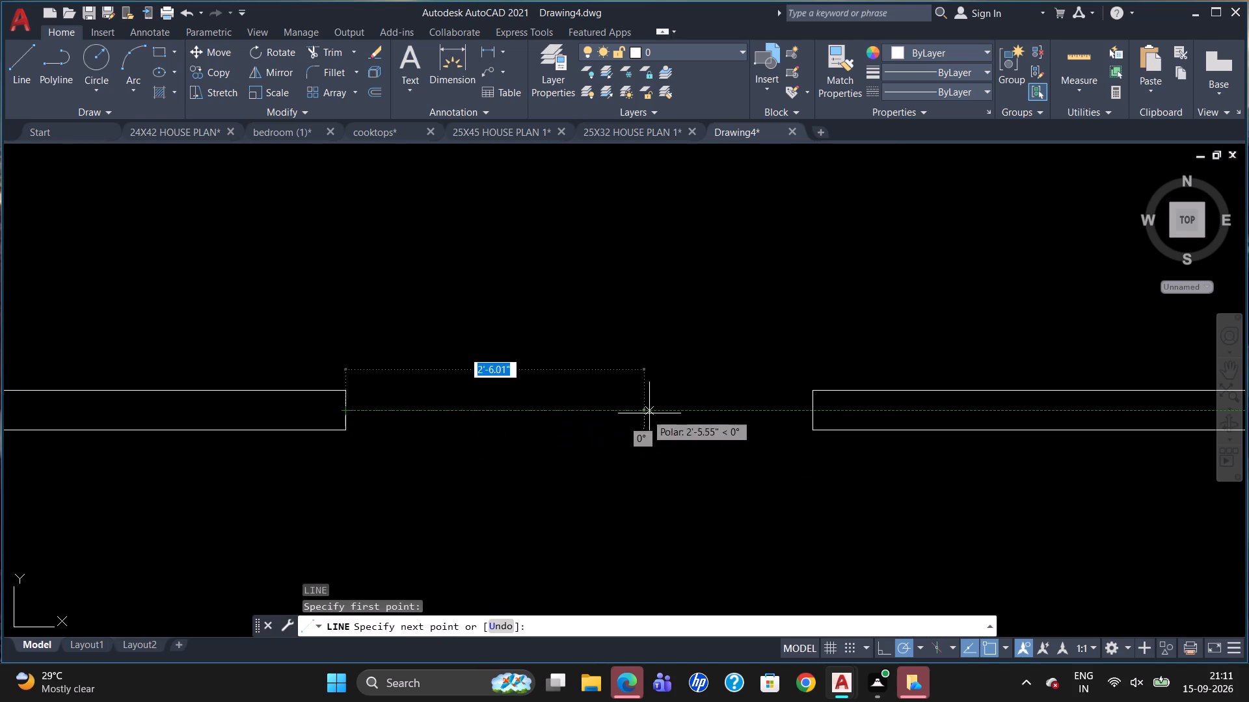
{"action": "left_click", "coordinate": [814, 413]}
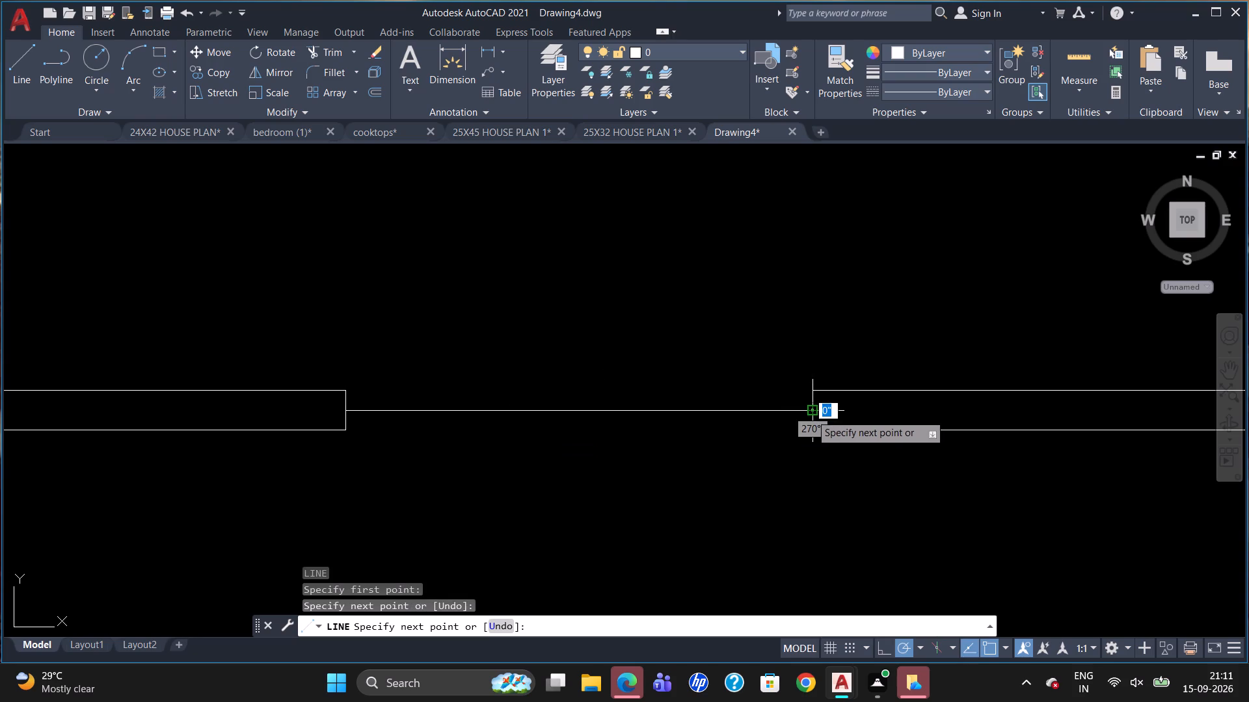
{"action": "key", "text": "Escape"}
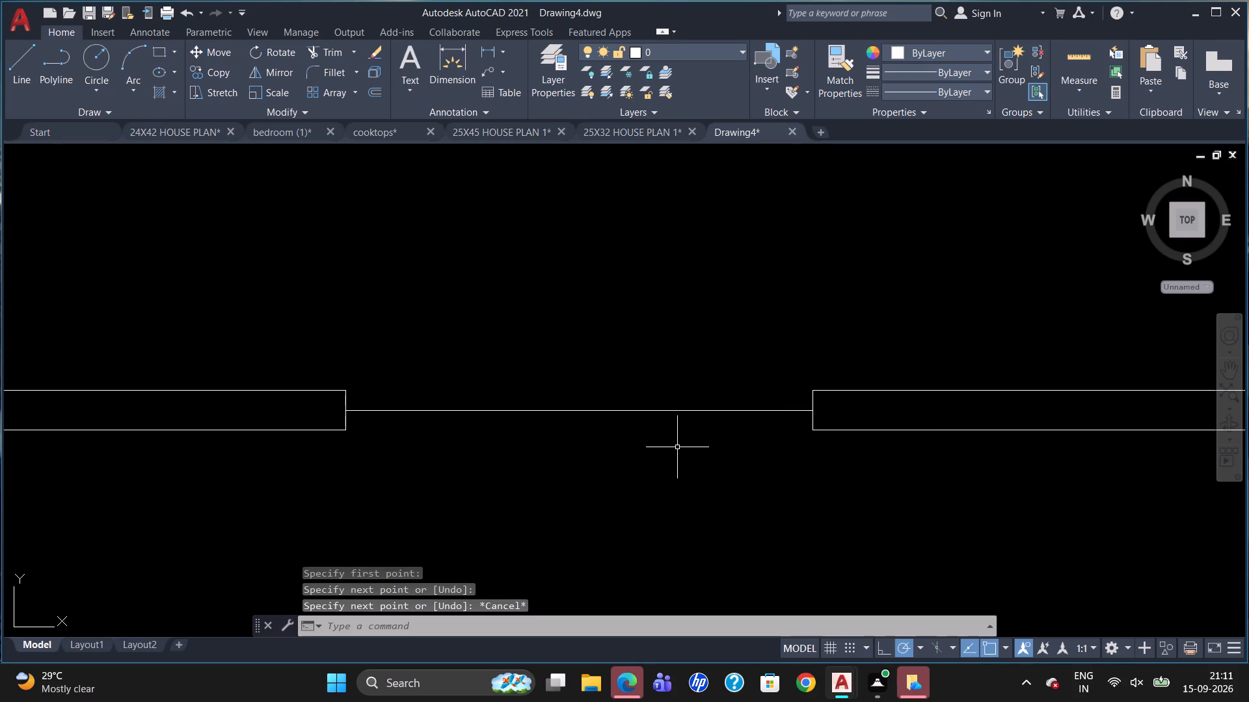
Offset the opening's horizontal centre line 1" below and 1" above.
{"action": "key", "text": "o"}
{"action": "key", "text": "Return"}
{"action": "key", "text": "1"}
{"action": "key", "text": "Return"}
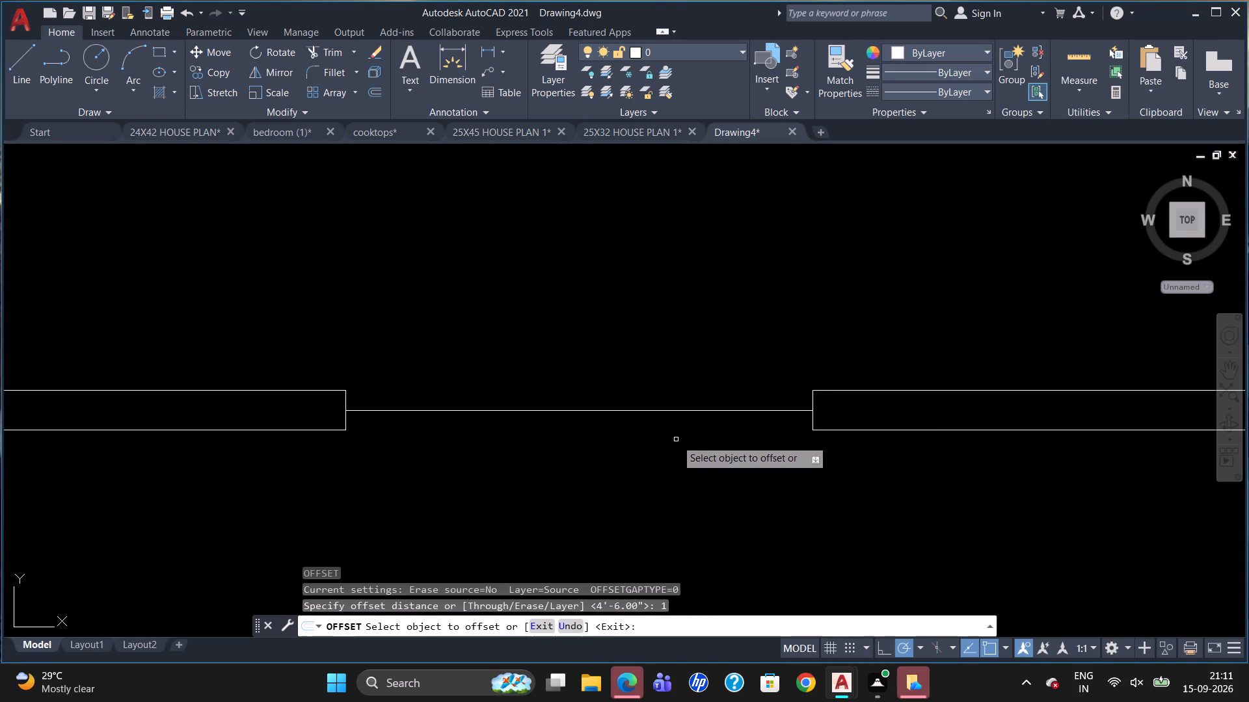
{"action": "left_click_drag", "start_coordinate": [686, 410], "coordinate": [690, 420]}
{"action": "left_click", "coordinate": [704, 427]}
{"action": "left_click", "coordinate": [705, 412]}
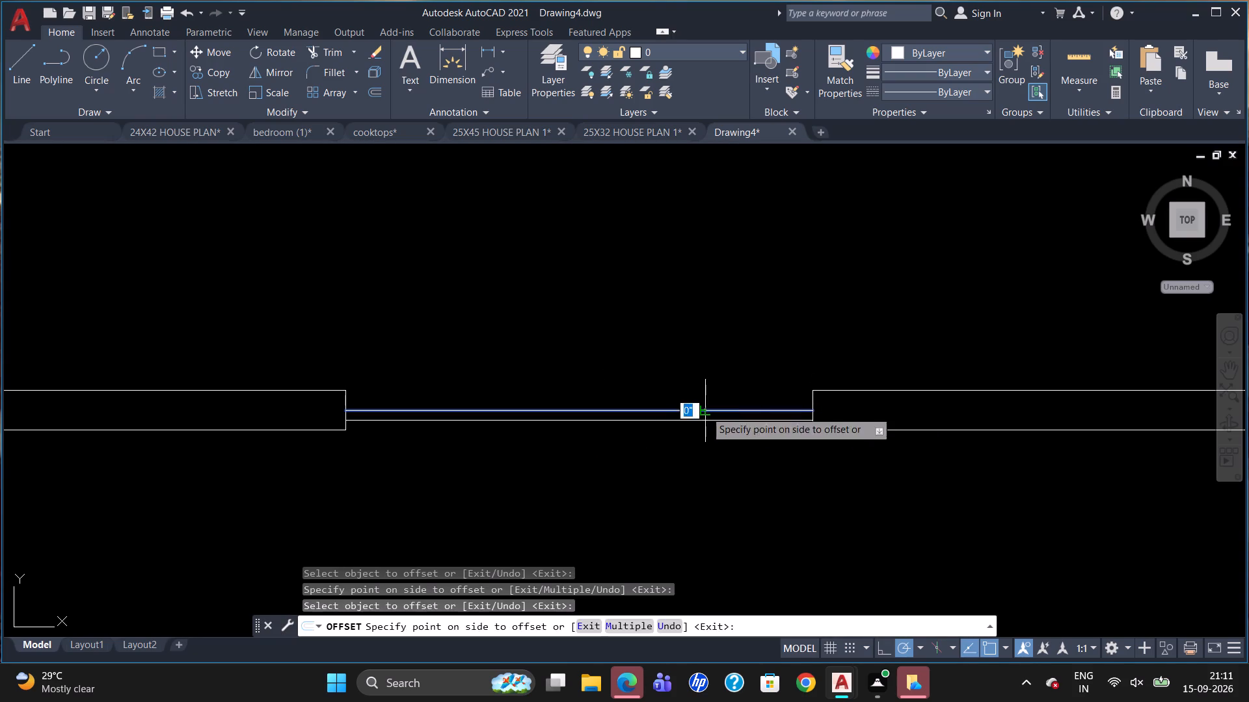
{"action": "left_click", "coordinate": [708, 398]}
{"action": "key", "text": "Escape"}
Delete the original centre line between the two offset lines in the outer bottom wall's opening.
{"action": "left_click", "coordinate": [692, 409]}
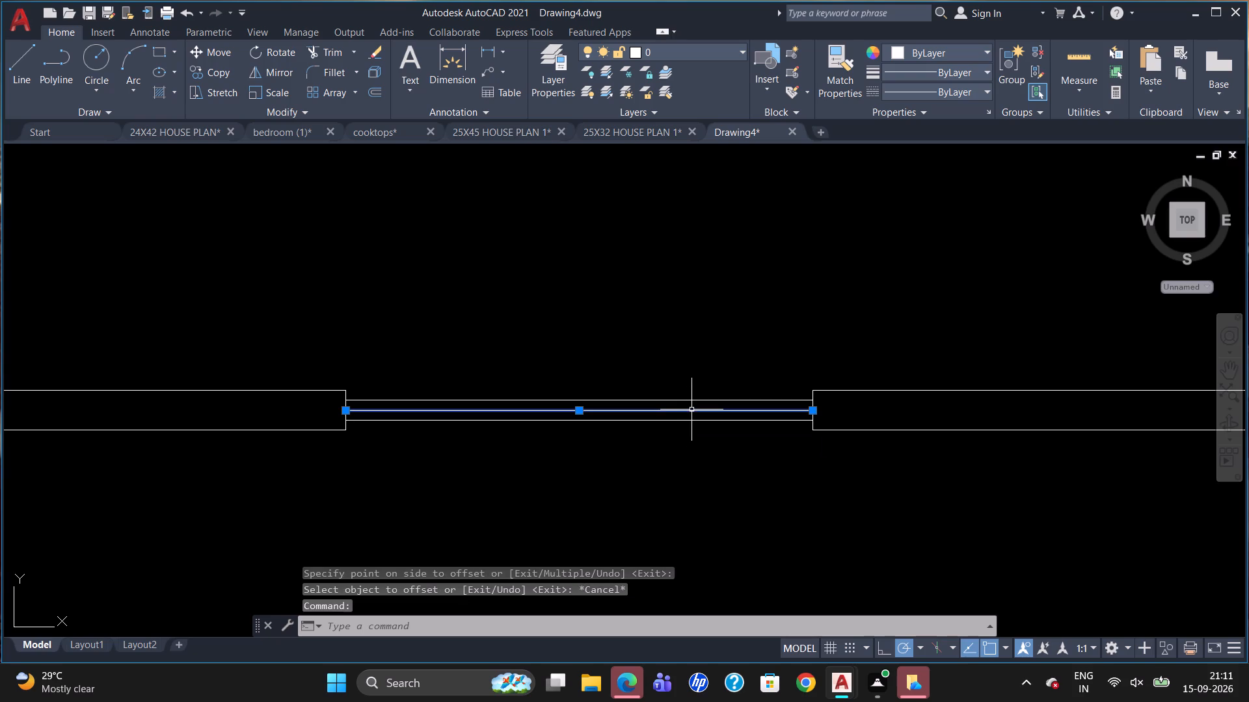
{"action": "key", "text": "Delete"}
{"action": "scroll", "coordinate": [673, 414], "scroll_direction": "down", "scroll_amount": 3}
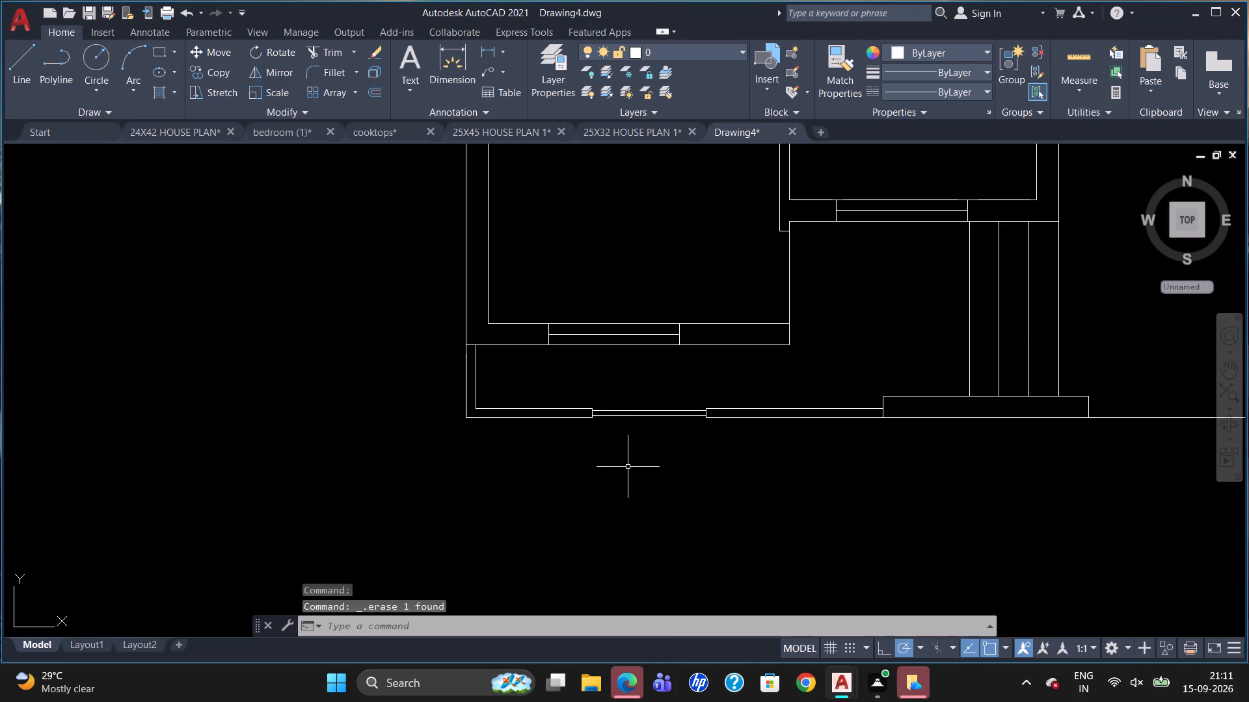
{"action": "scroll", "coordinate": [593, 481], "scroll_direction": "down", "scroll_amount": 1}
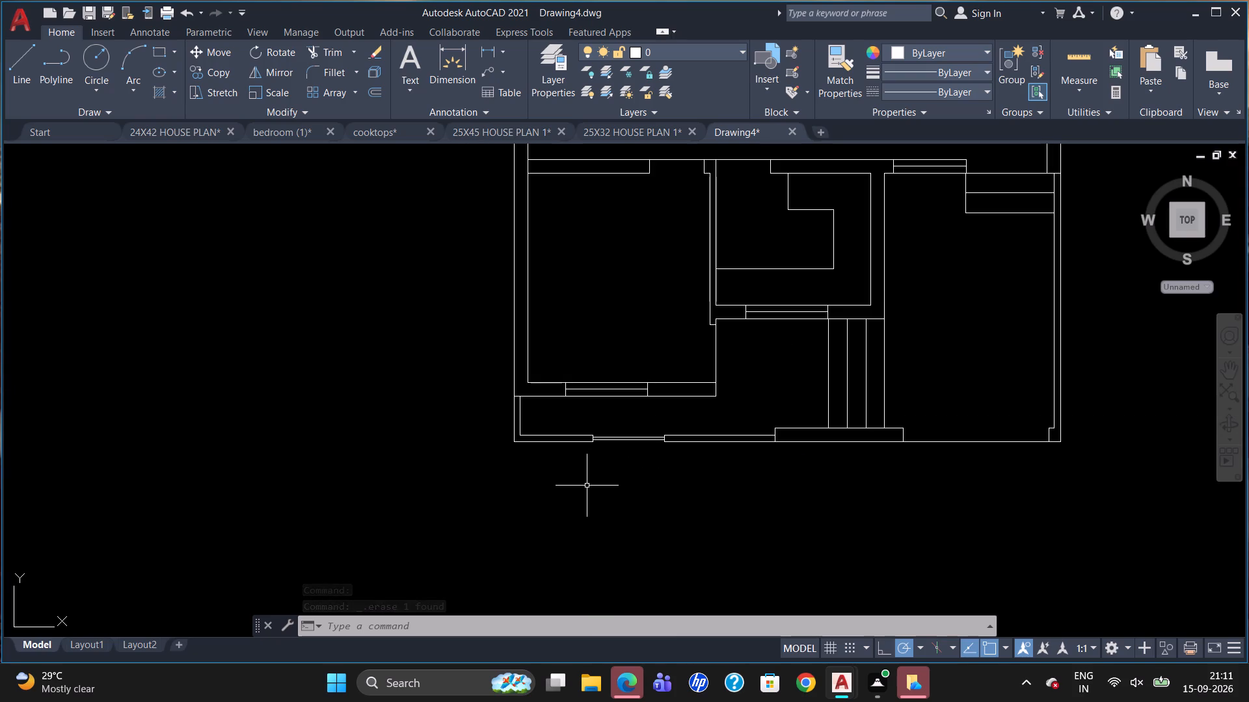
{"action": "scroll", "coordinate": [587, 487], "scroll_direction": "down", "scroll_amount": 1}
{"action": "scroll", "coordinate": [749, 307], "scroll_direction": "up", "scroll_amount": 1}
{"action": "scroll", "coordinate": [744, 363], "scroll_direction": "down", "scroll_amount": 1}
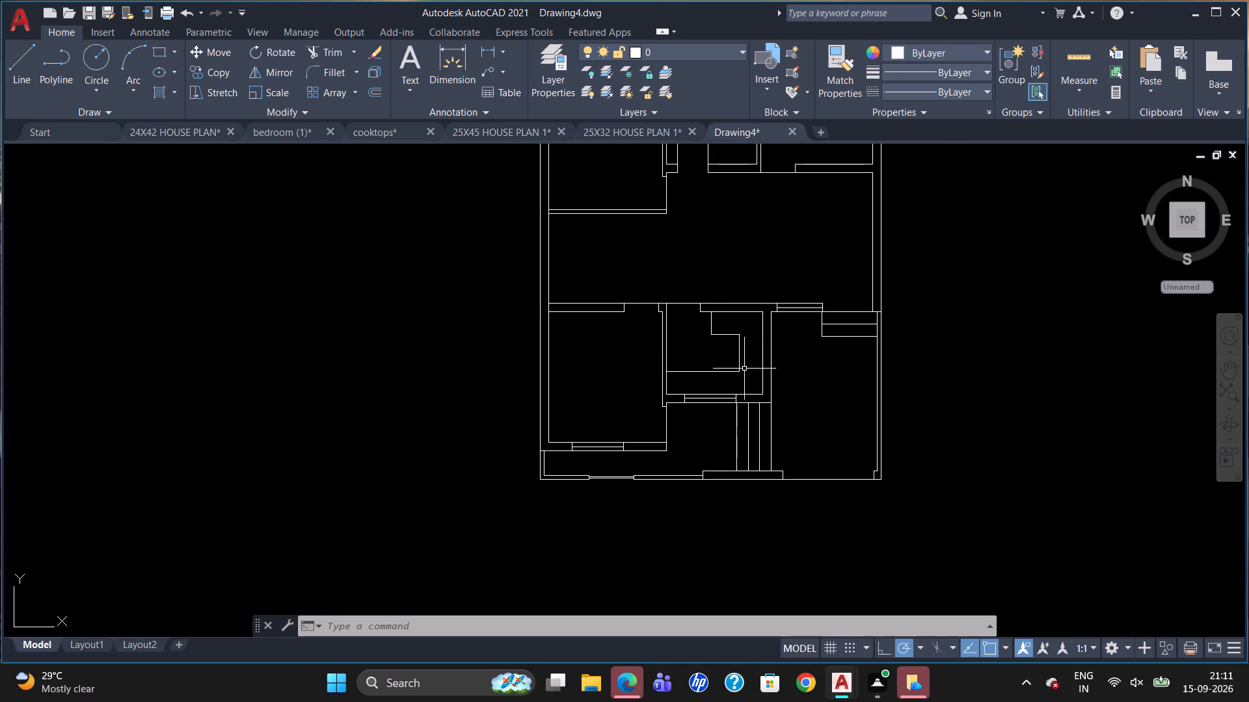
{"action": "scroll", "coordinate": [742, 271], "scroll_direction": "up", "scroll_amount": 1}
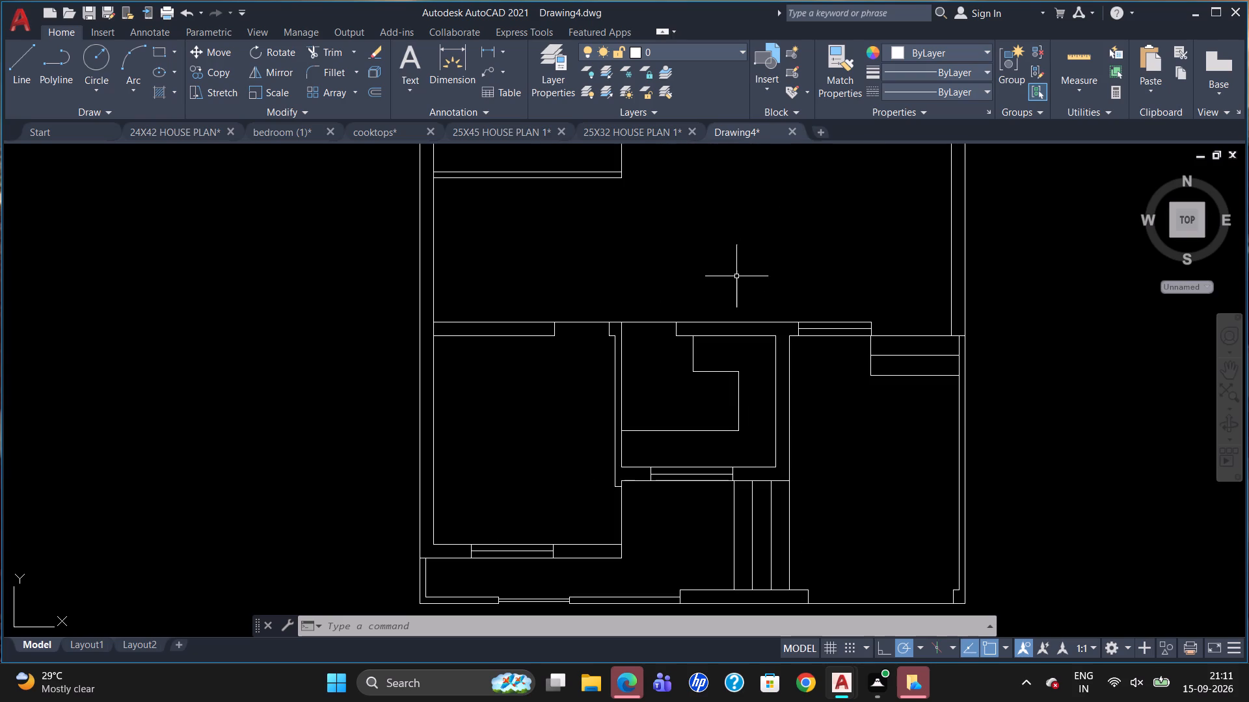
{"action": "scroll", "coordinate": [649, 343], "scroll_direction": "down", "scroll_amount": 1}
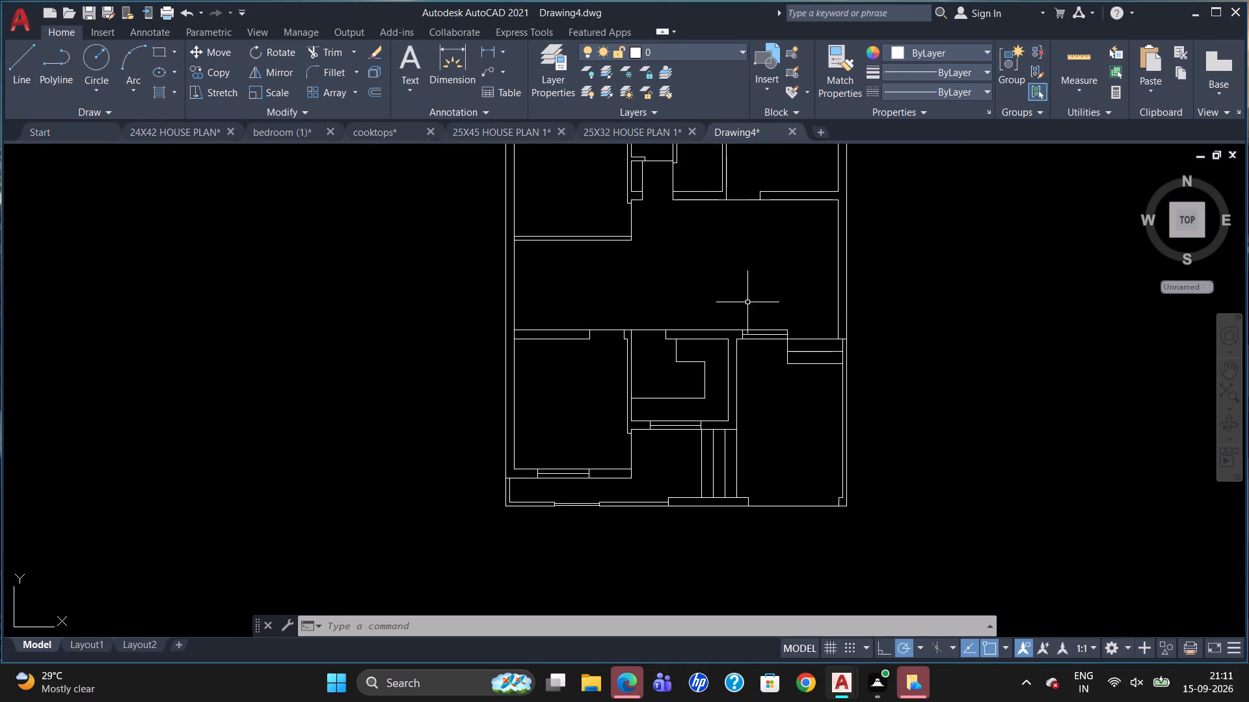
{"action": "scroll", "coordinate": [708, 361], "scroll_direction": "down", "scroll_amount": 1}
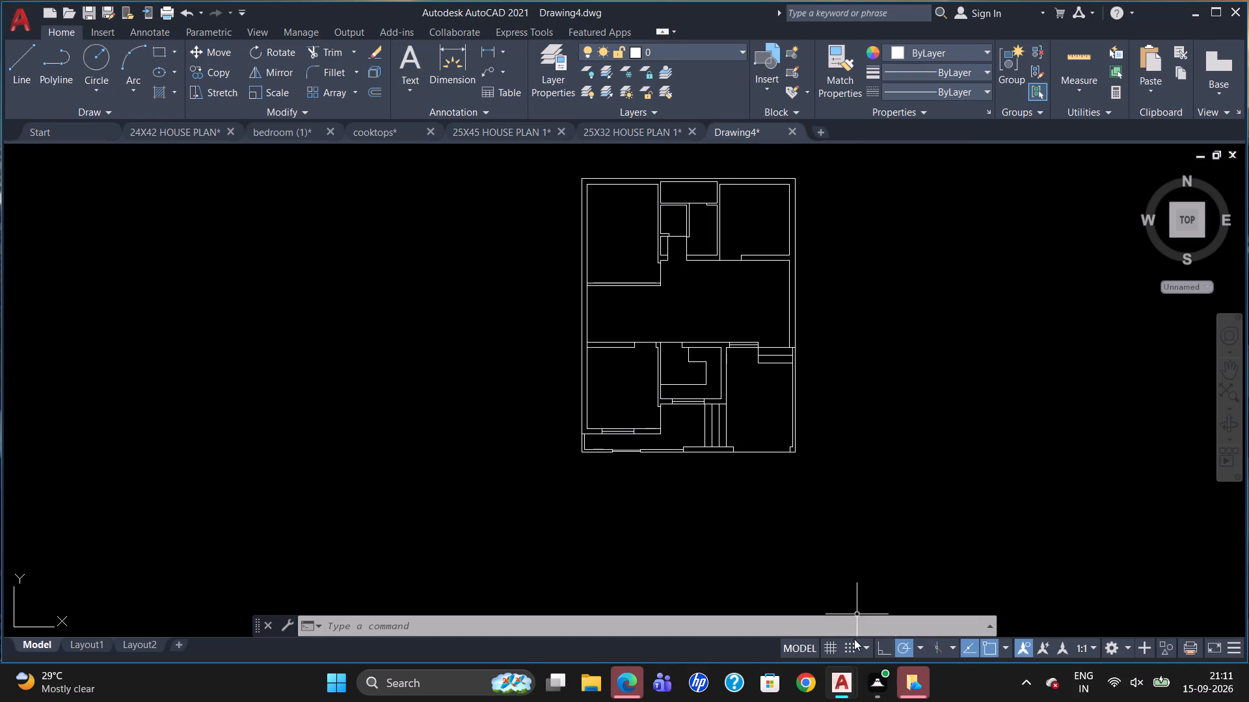
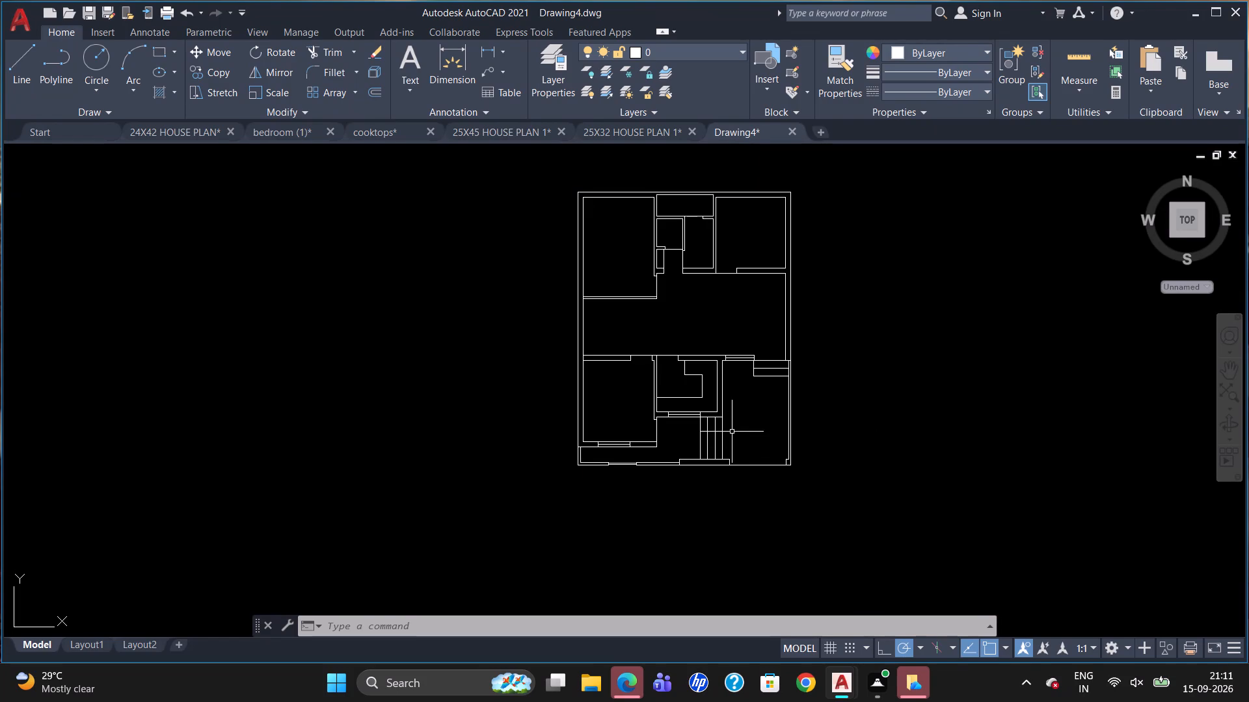
Draw a line 3' down from the lower corner of the thin wall's free end, continuing horizontally to the left outer wall's inner face.
{"action": "scroll", "coordinate": [637, 296], "scroll_direction": "up", "scroll_amount": 2}
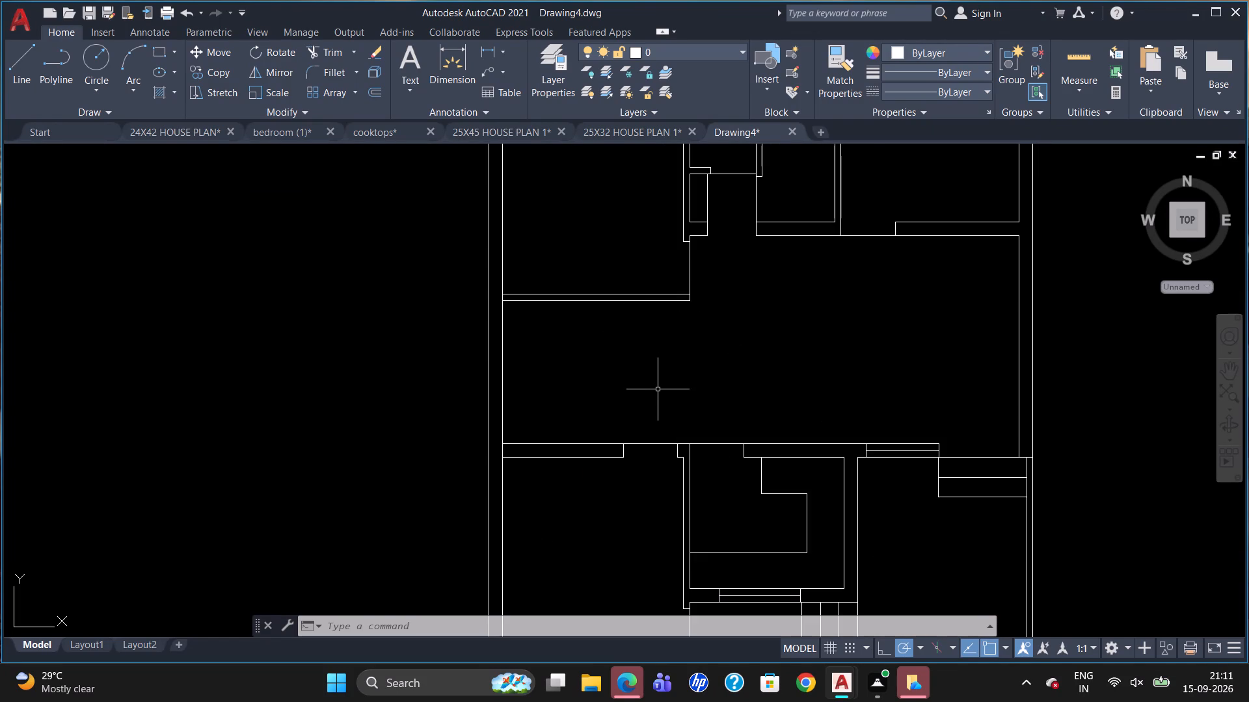
{"action": "key", "text": "l"}
{"action": "key", "text": "Return"}
{"action": "left_click", "coordinate": [691, 302]}
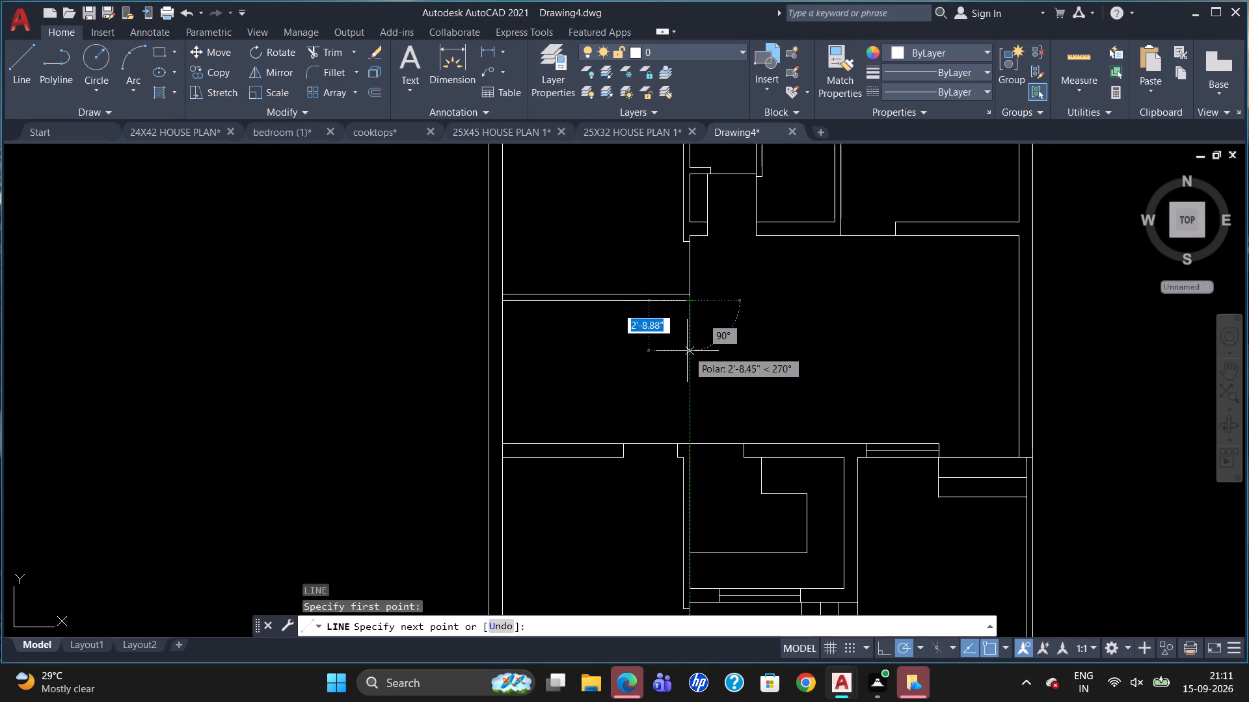
{"action": "type", "text": "3'"}
{"action": "key", "text": "Return"}
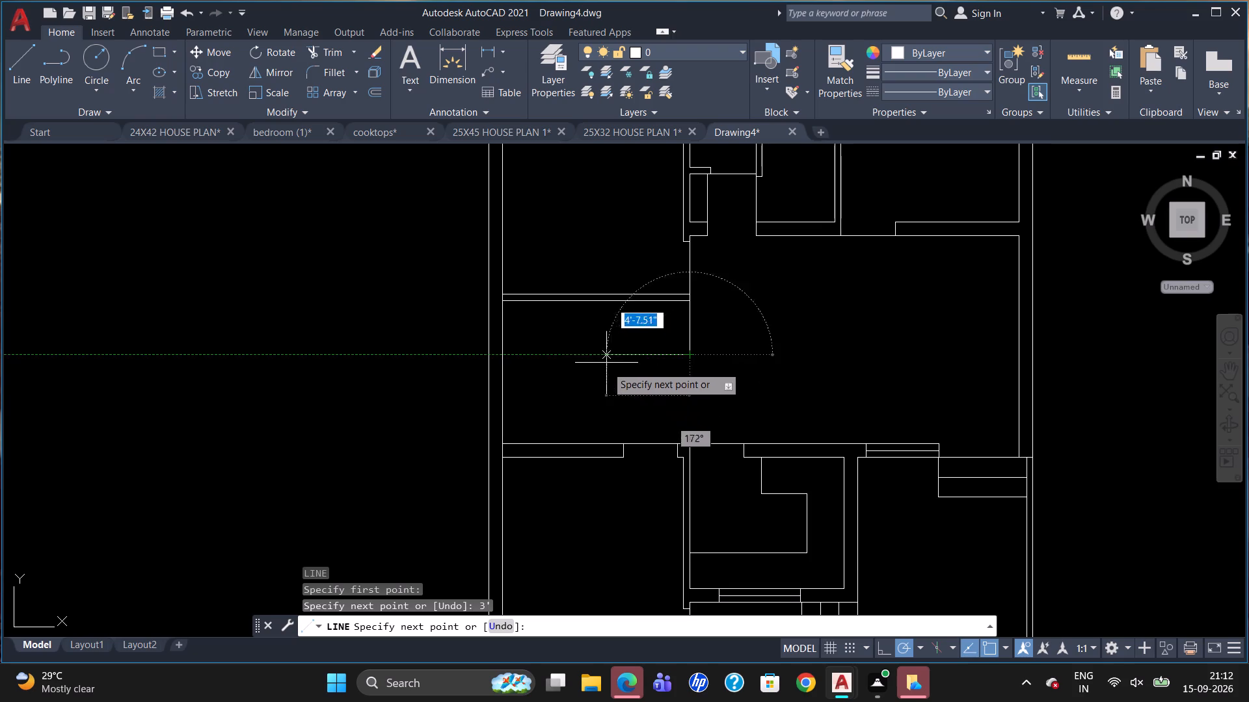
{"action": "left_click", "coordinate": [498, 359]}
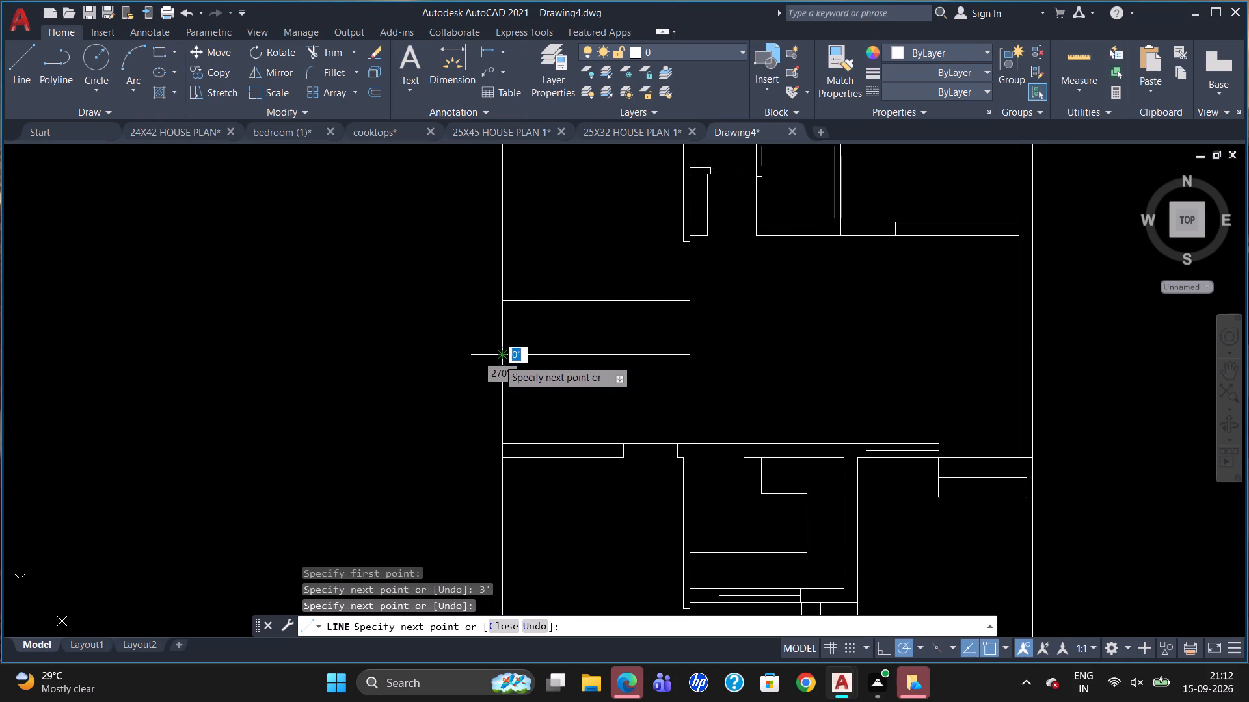
{"action": "key", "text": "Escape"}
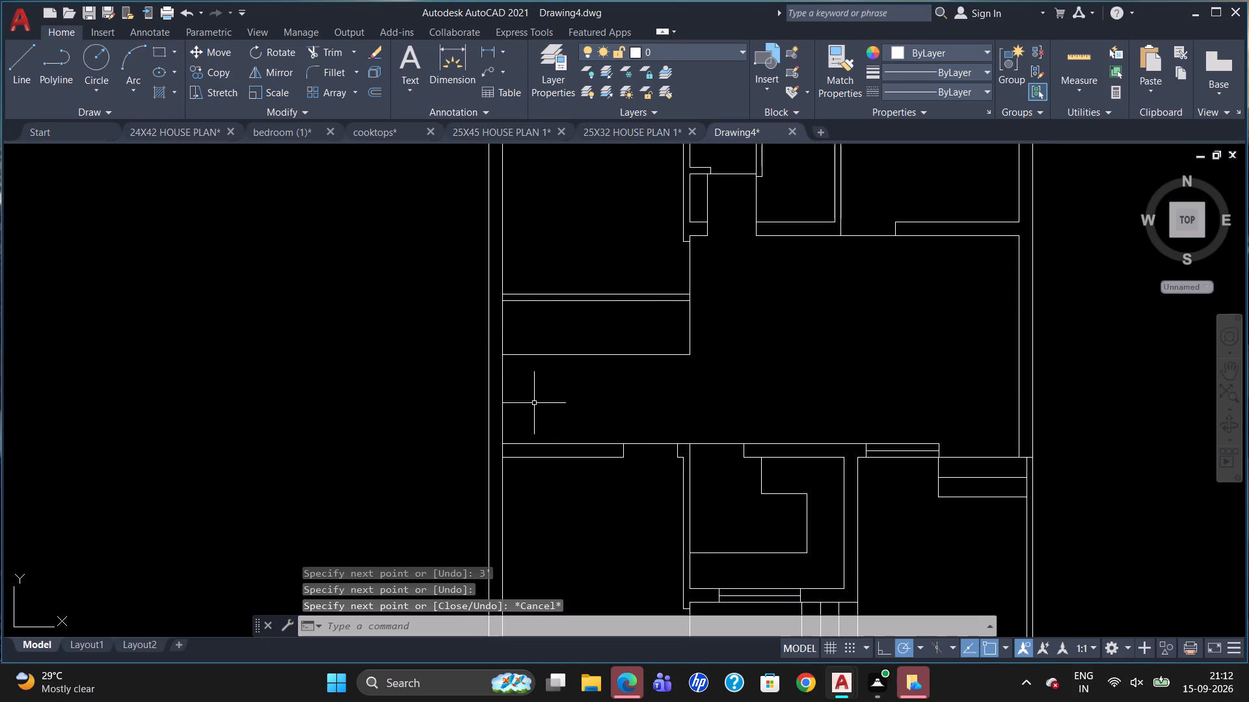
Break the left outer wall's inner line at the thin wall's lower face and at the top face of the wall below.
{"action": "type", "text": "br"}
{"action": "left_click", "coordinate": [548, 417]}
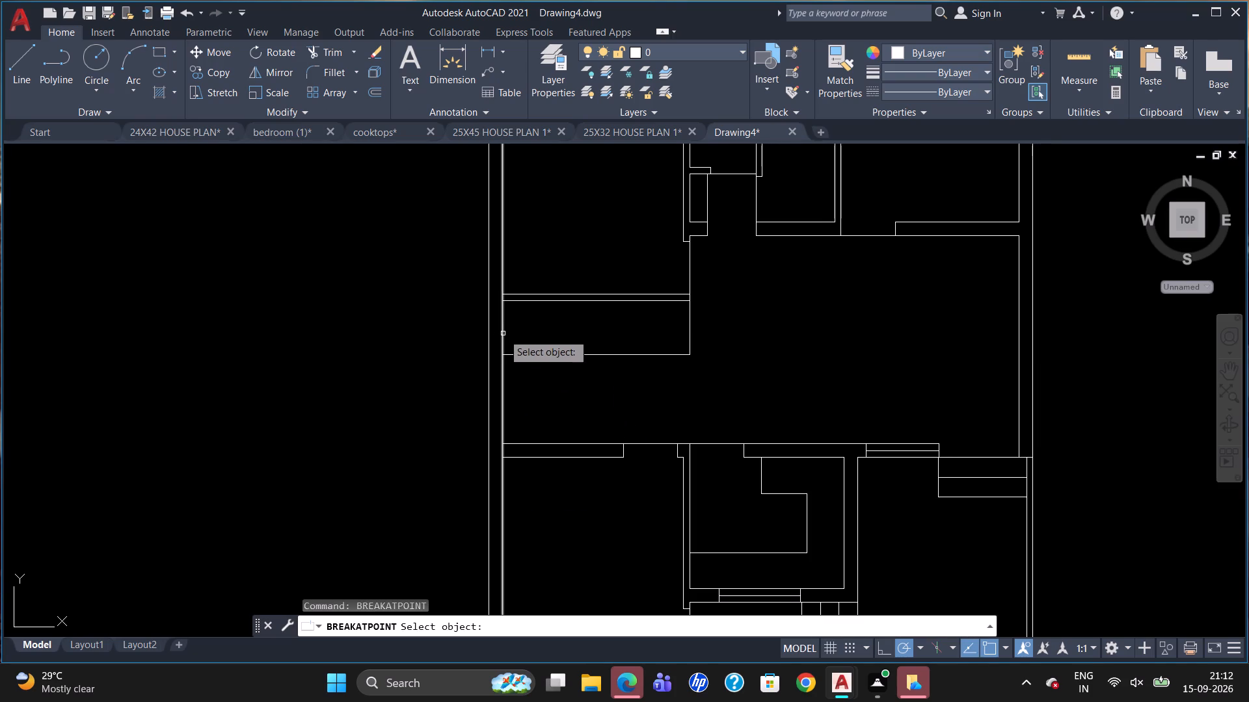
{"action": "left_click", "coordinate": [503, 333]}
{"action": "left_click", "coordinate": [504, 300]}
{"action": "key", "text": "b"}
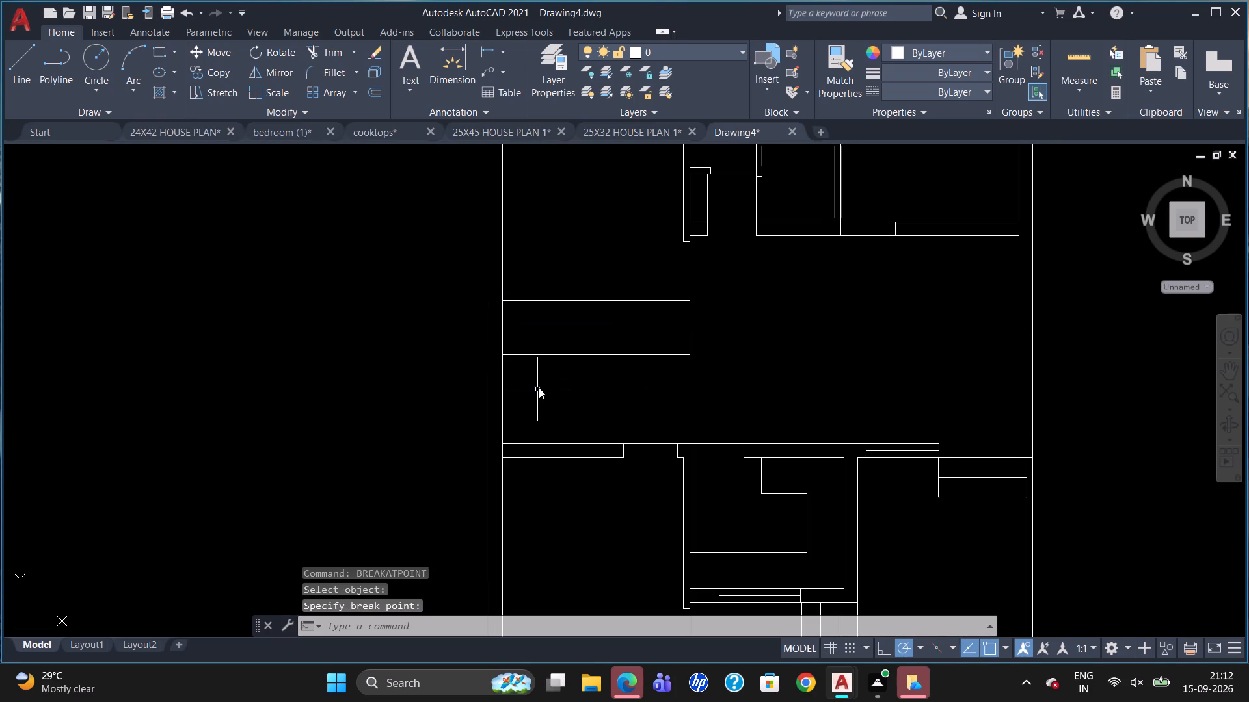
{"action": "key", "text": "r"}
{"action": "left_click", "coordinate": [572, 438]}
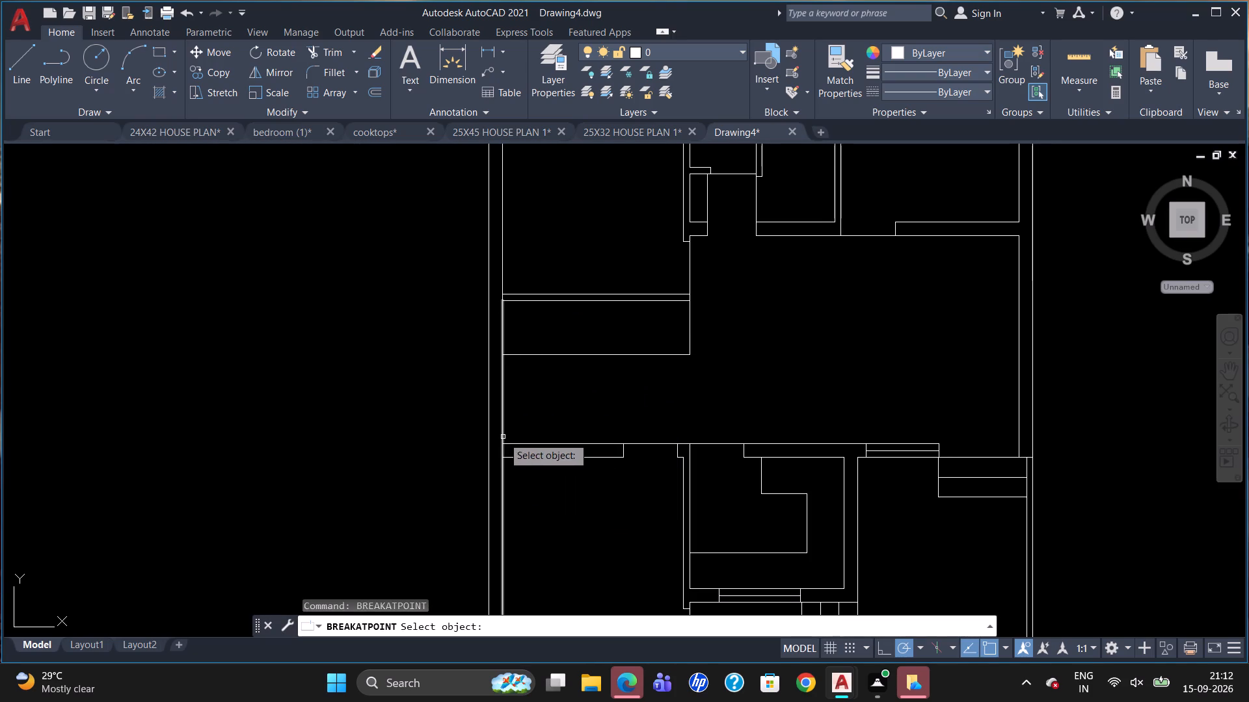
{"action": "left_click", "coordinate": [503, 436]}
{"action": "left_click", "coordinate": [501, 447]}
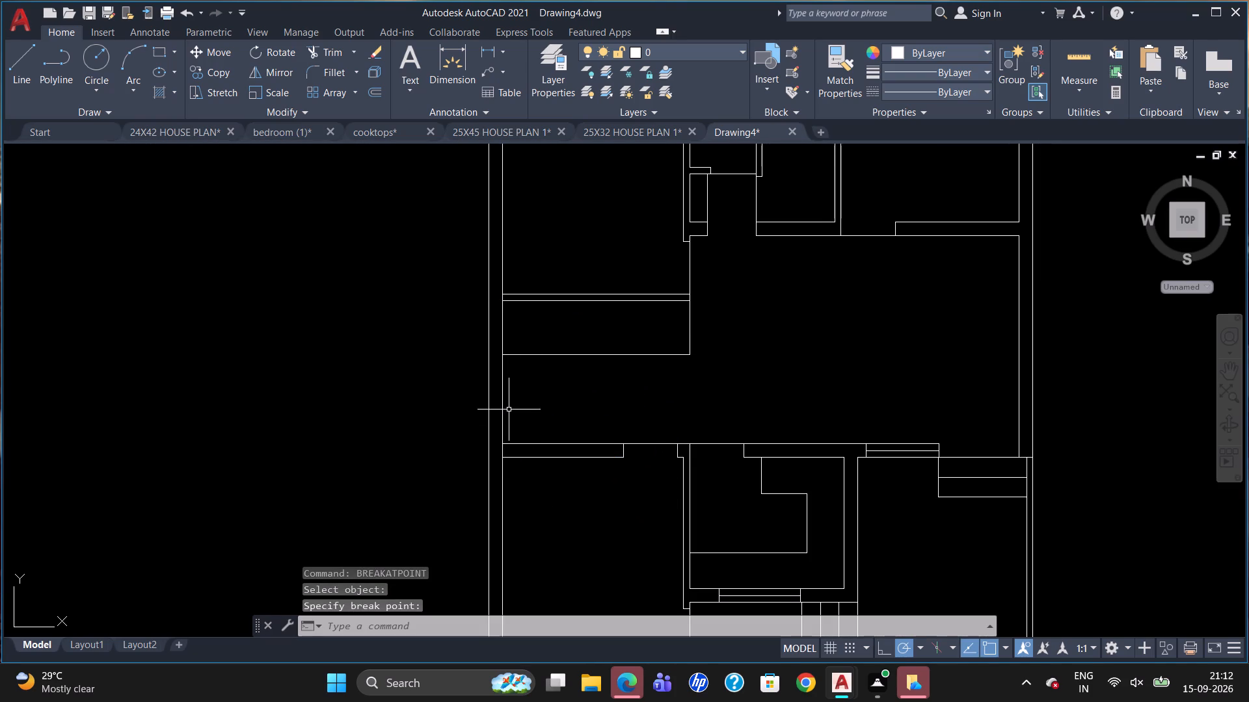
Offset the broken-out segment of the left outer wall's inner line 3' into the room.
{"action": "key", "text": "o"}
{"action": "key", "text": "Return"}
{"action": "type", "text": "3'"}
{"action": "key", "text": "Return"}
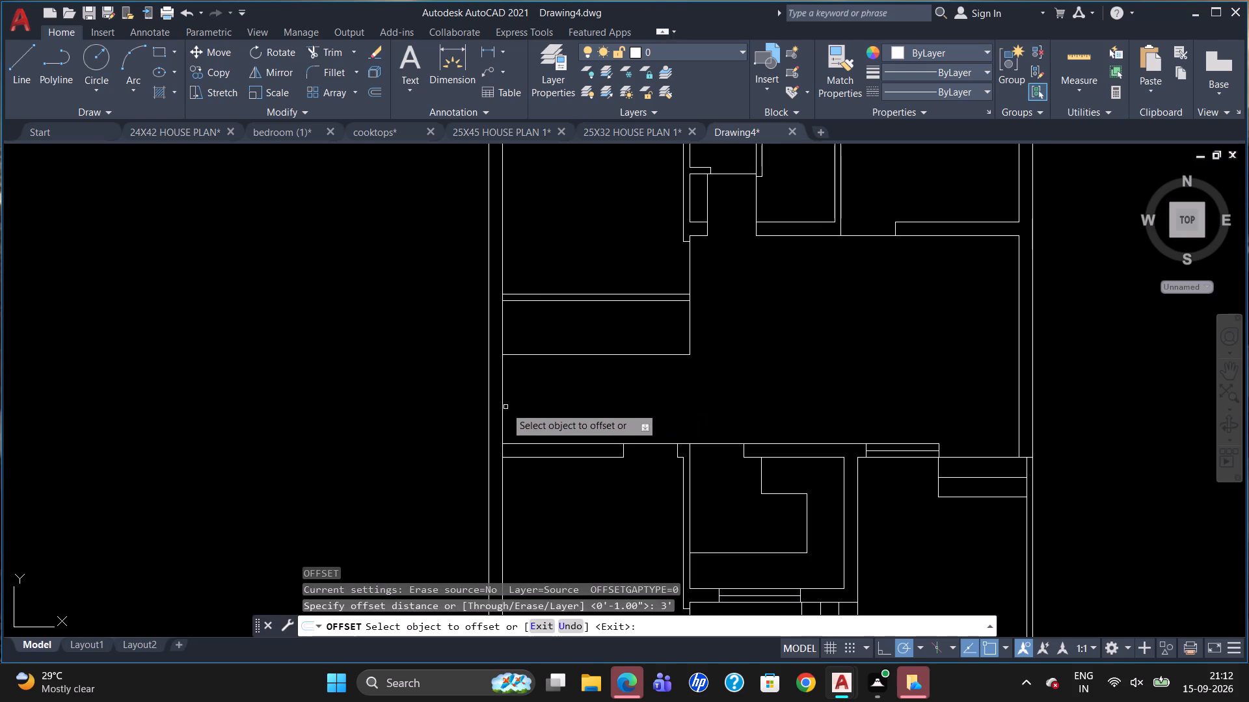
{"action": "left_click", "coordinate": [500, 406]}
{"action": "left_click", "coordinate": [561, 409]}
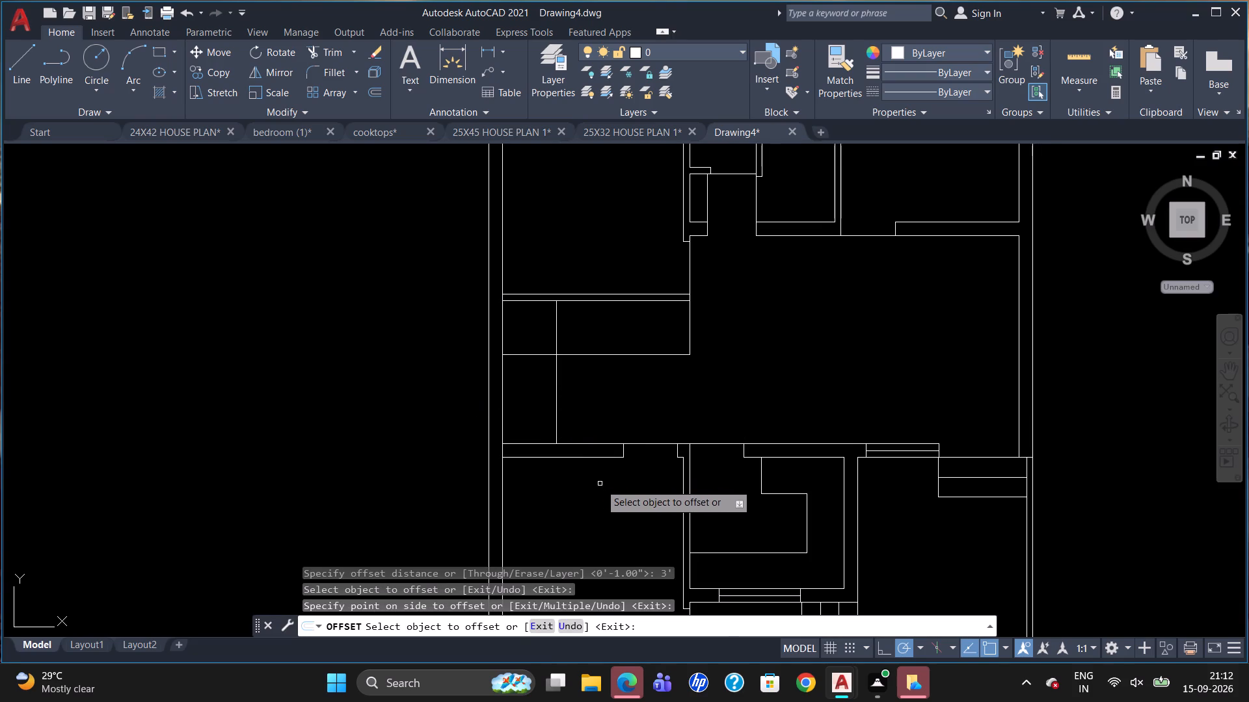
{"action": "key", "text": "l"}
{"action": "key", "text": "Return"}
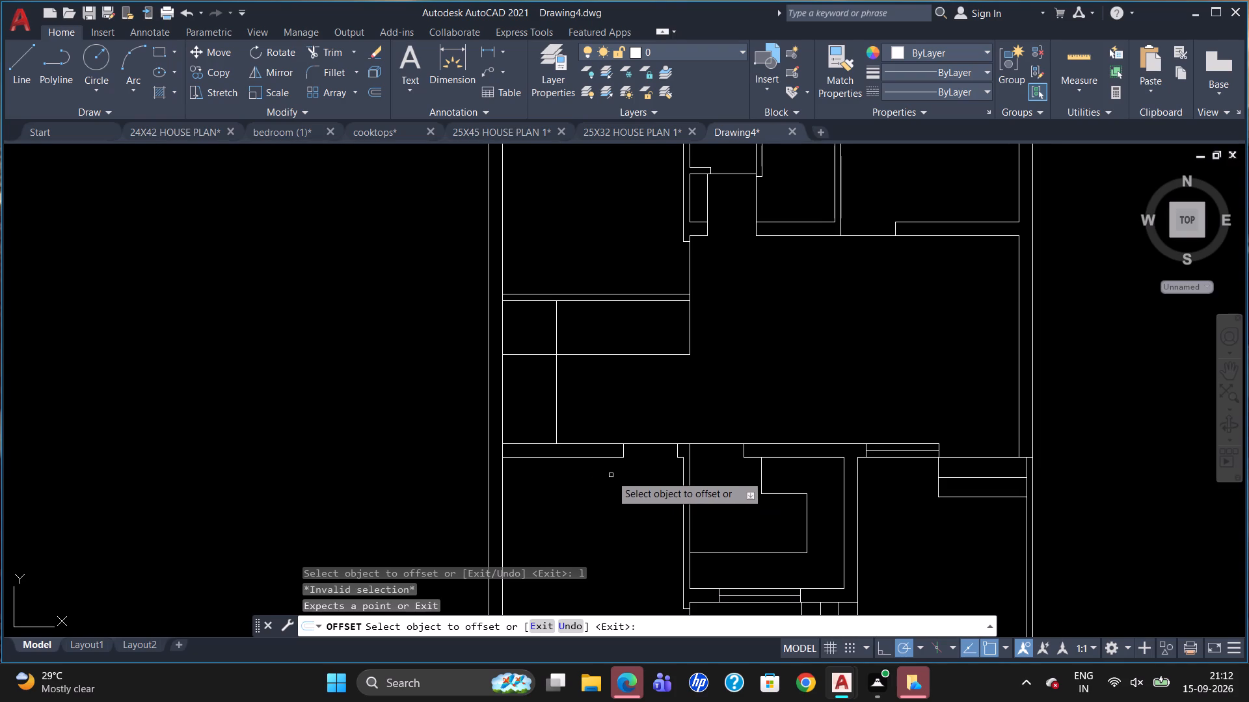
{"action": "key", "text": "Escape"}
Draw a line 3' up from the lower wall near the left door opening, continuing horizontally to the left outer wall's inner face.
{"action": "key", "text": "l"}
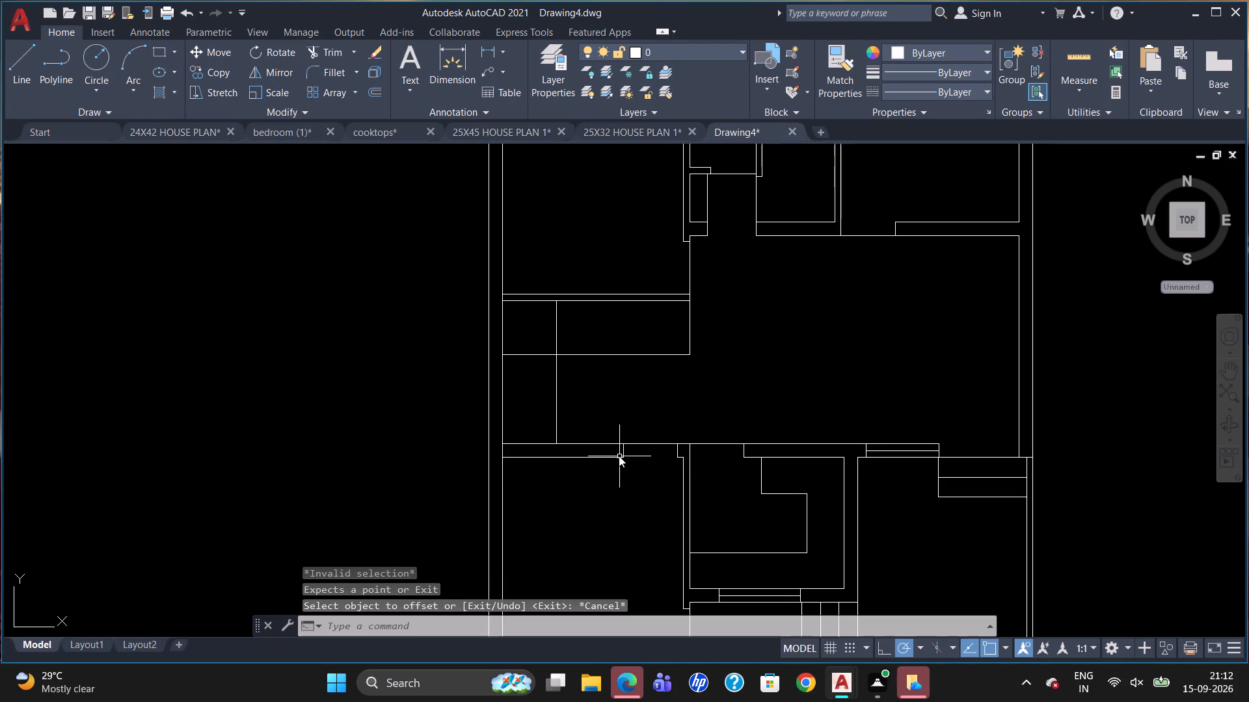
{"action": "key", "text": "Return"}
{"action": "scroll", "coordinate": [614, 447], "scroll_direction": "up", "scroll_amount": 1}
{"action": "left_click", "coordinate": [612, 441]}
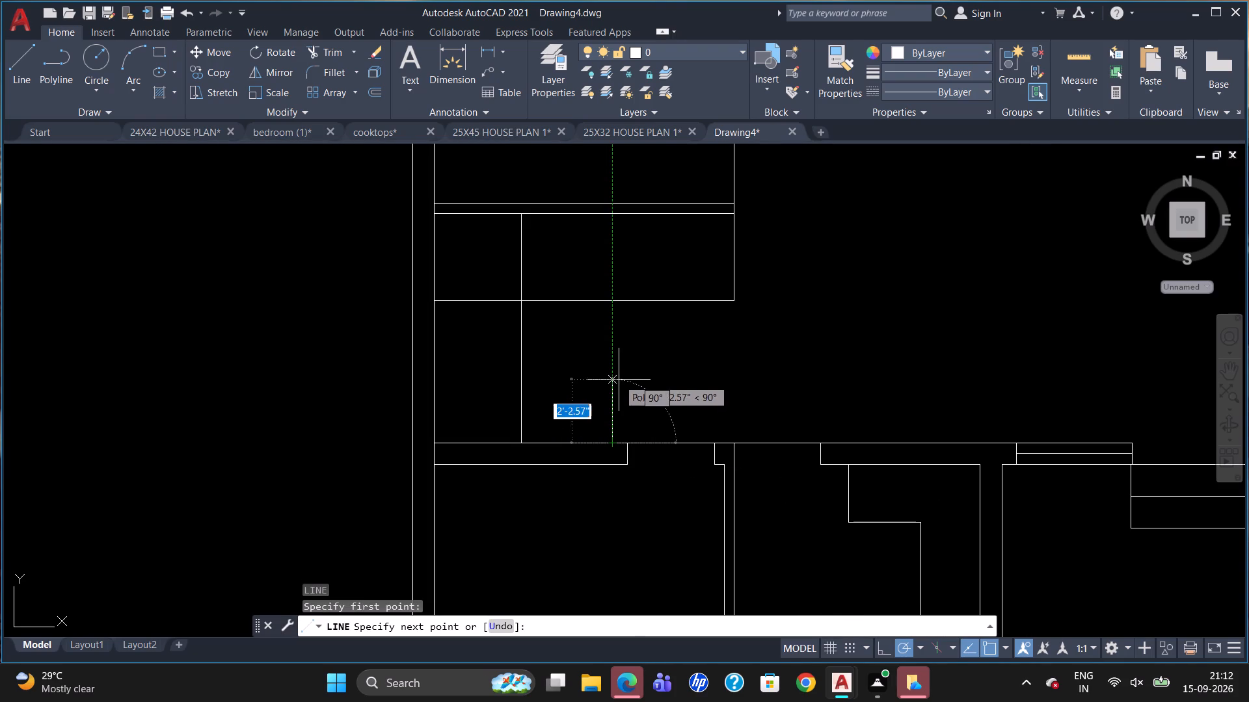
{"action": "type", "text": "3'"}
{"action": "key", "text": "Return"}
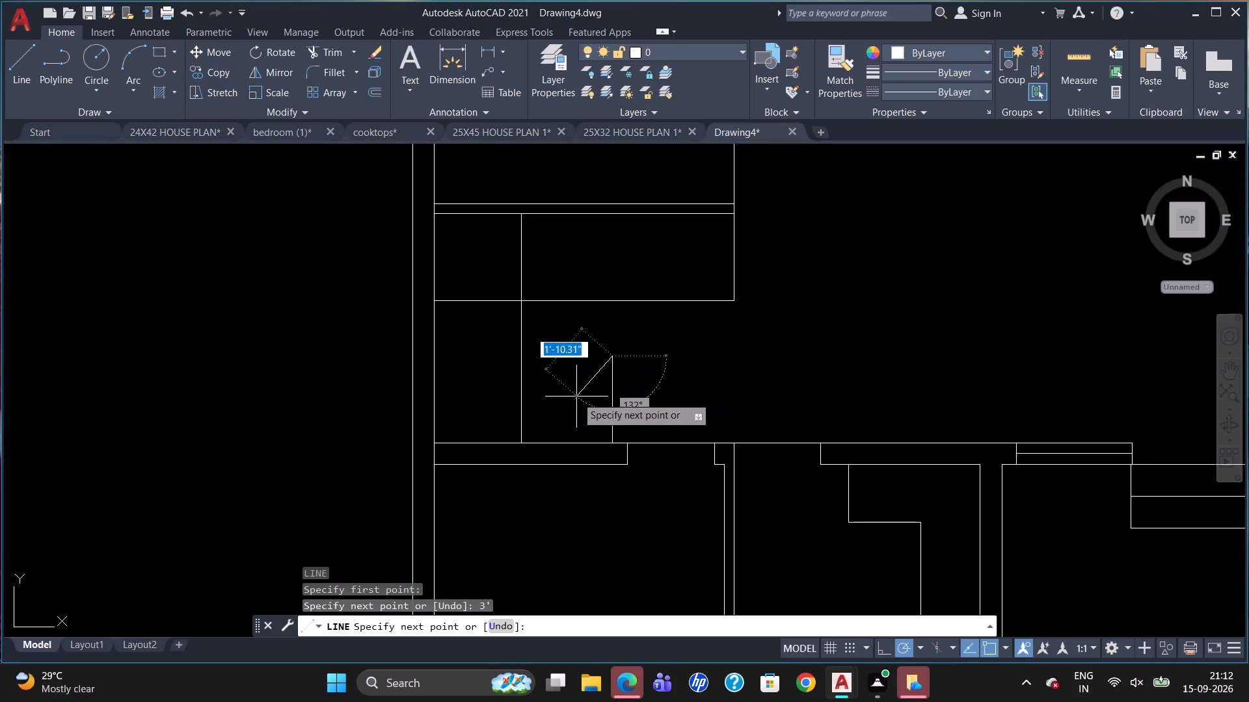
{"action": "left_click", "coordinate": [434, 357]}
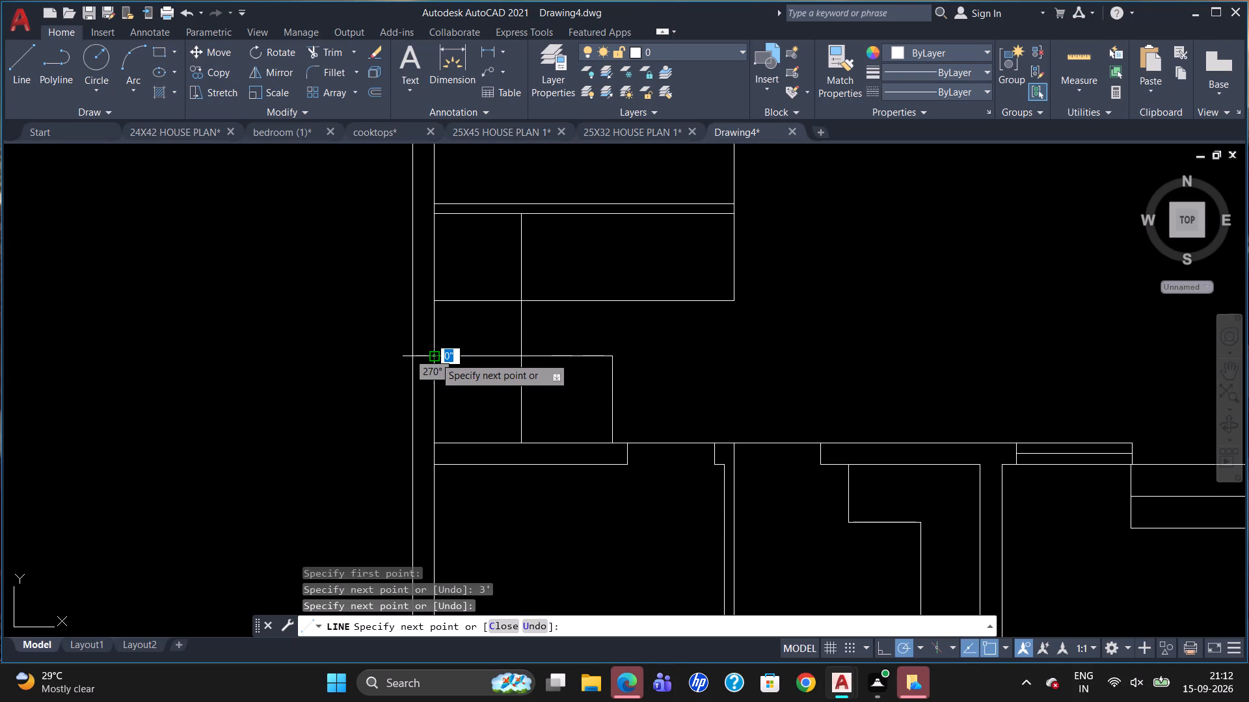
{"action": "key", "text": "Escape"}
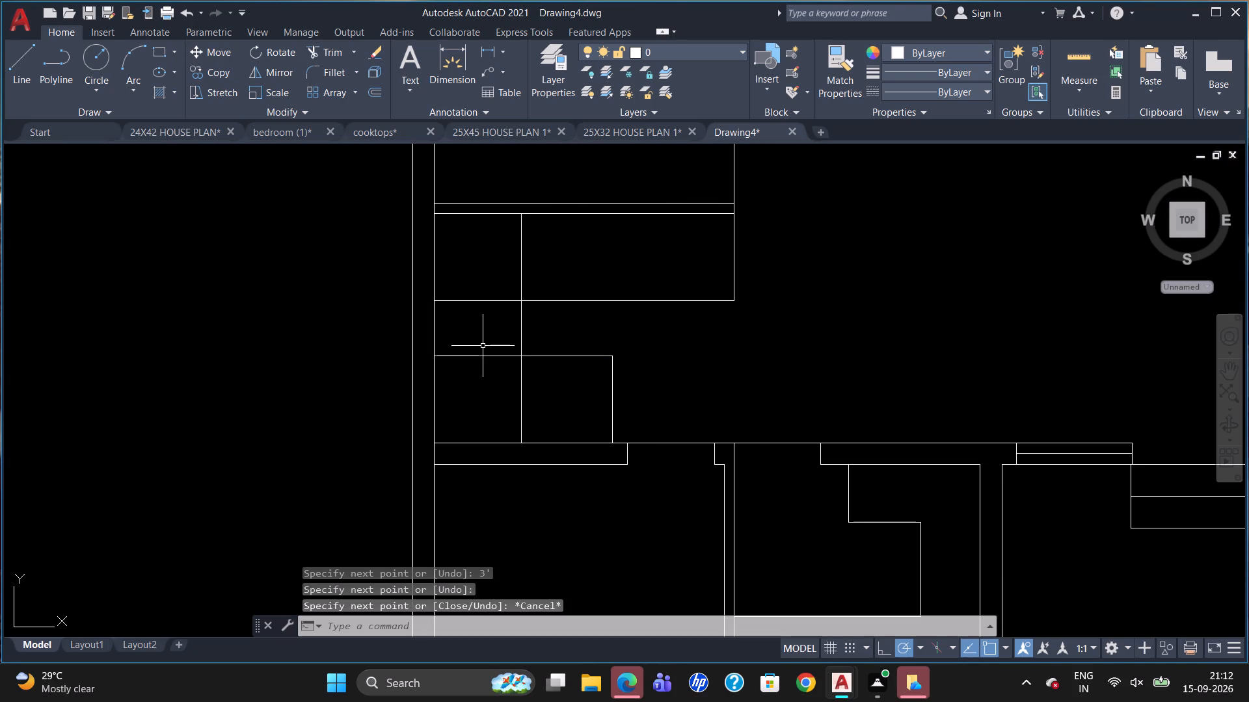
Draw a 3' horizontal landing line from the offset vertical line's midpoint to the left outer wall's inner face.
{"action": "key", "text": "l"}
{"action": "key", "text": "Return"}
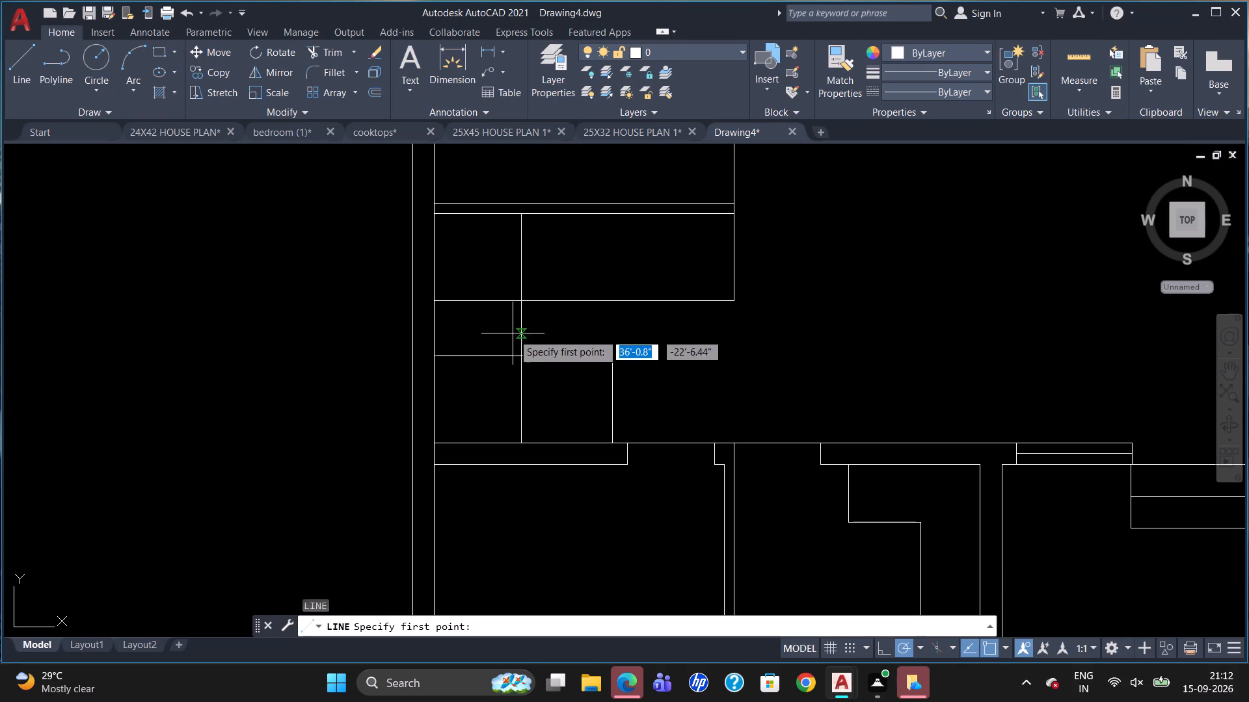
{"action": "left_click", "coordinate": [520, 330]}
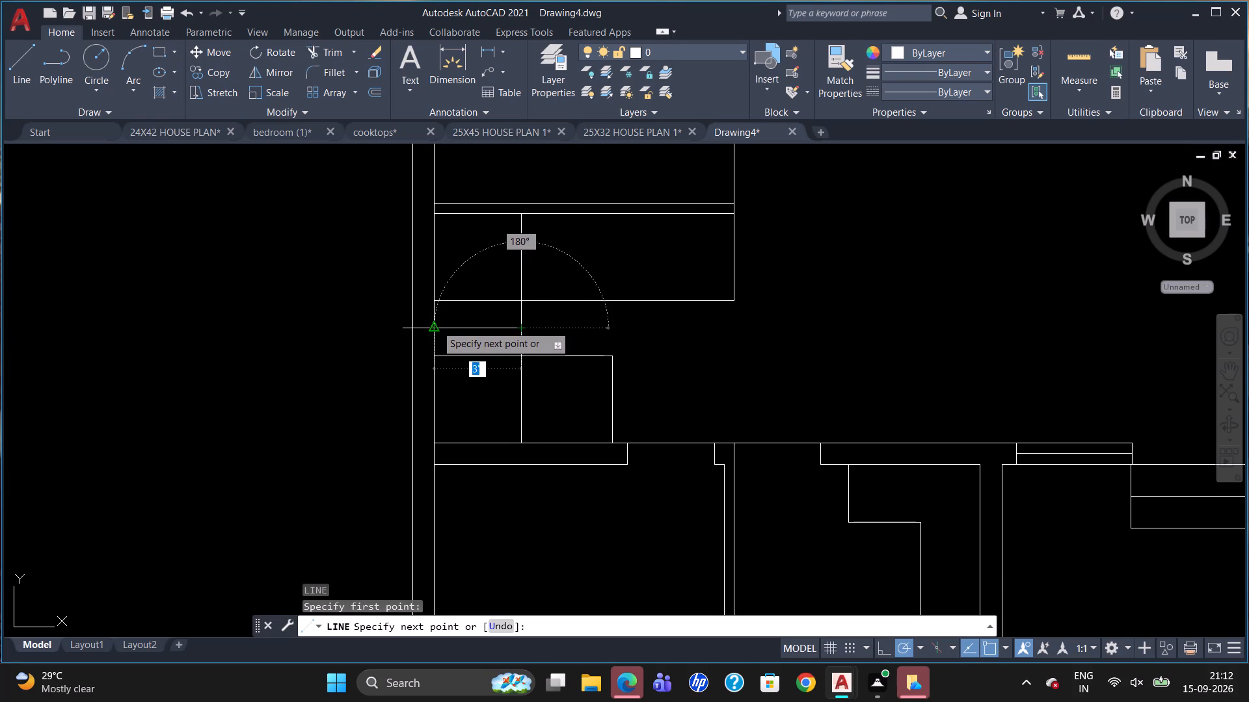
{"action": "left_click", "coordinate": [436, 325]}
{"action": "key", "text": "Escape"}
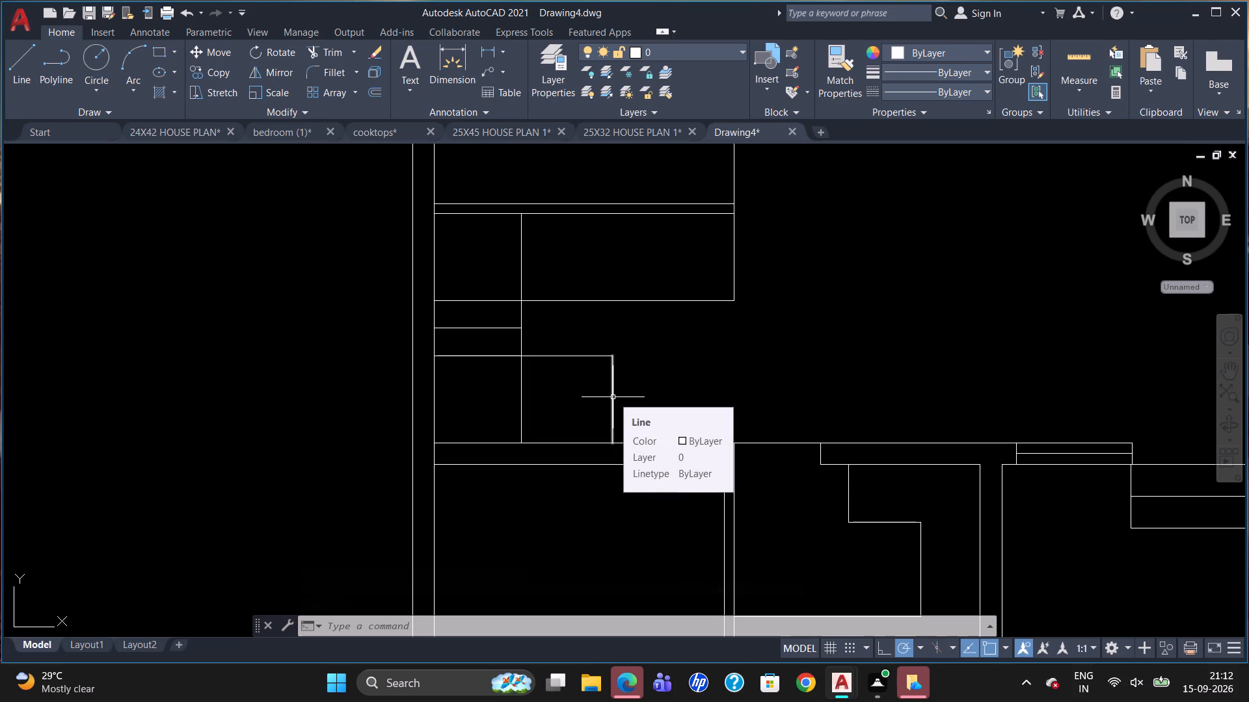
Copy the lower stair flight's end line as a fitted array of 5 items ending at the offset vertical line.
{"action": "type", "text": "co"}
{"action": "key", "text": "Return"}
{"action": "left_click", "coordinate": [611, 400]}
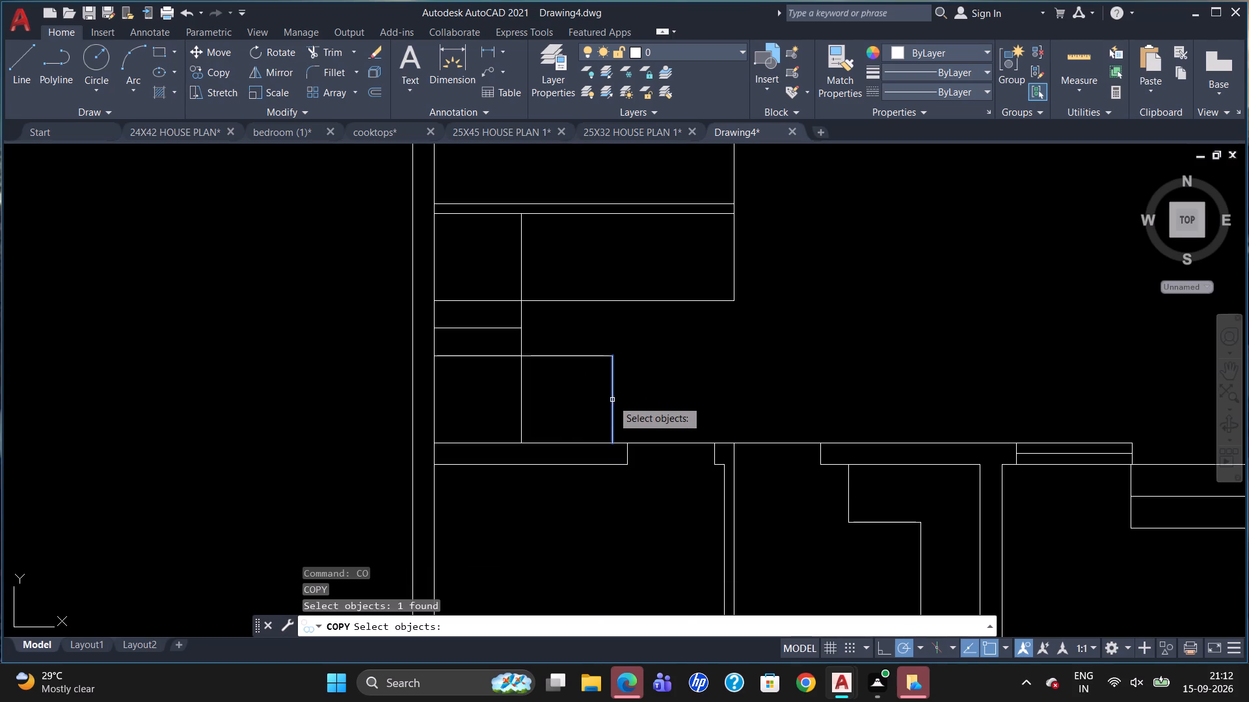
{"action": "key", "text": "Return"}
{"action": "left_click", "coordinate": [612, 399]}
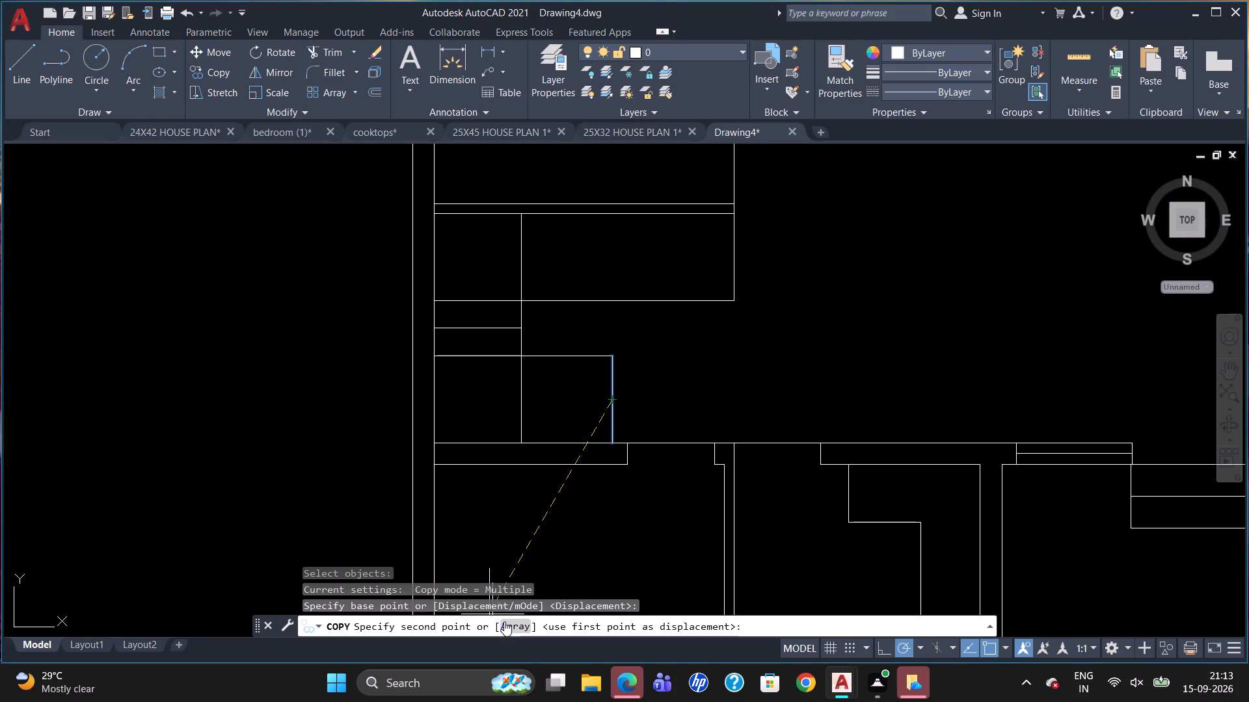
{"action": "left_click", "coordinate": [511, 623]}
{"action": "key", "text": "5"}
{"action": "key", "text": "Return"}
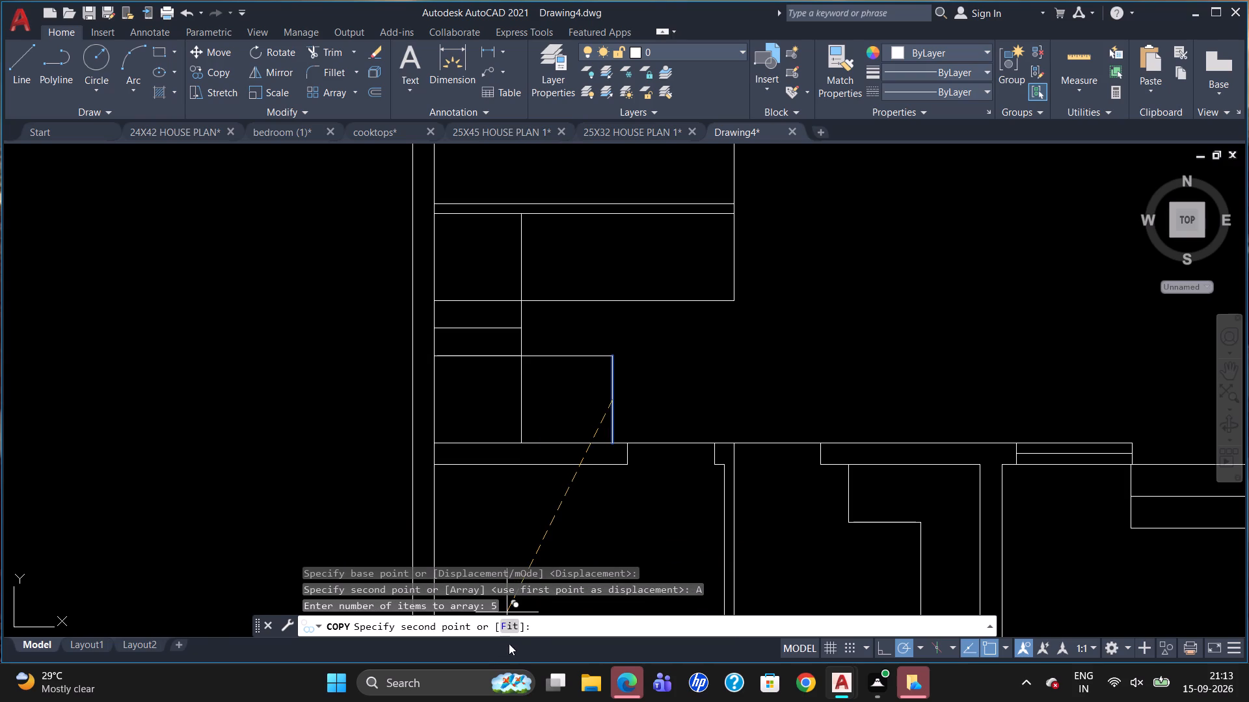
{"action": "left_click", "coordinate": [505, 629]}
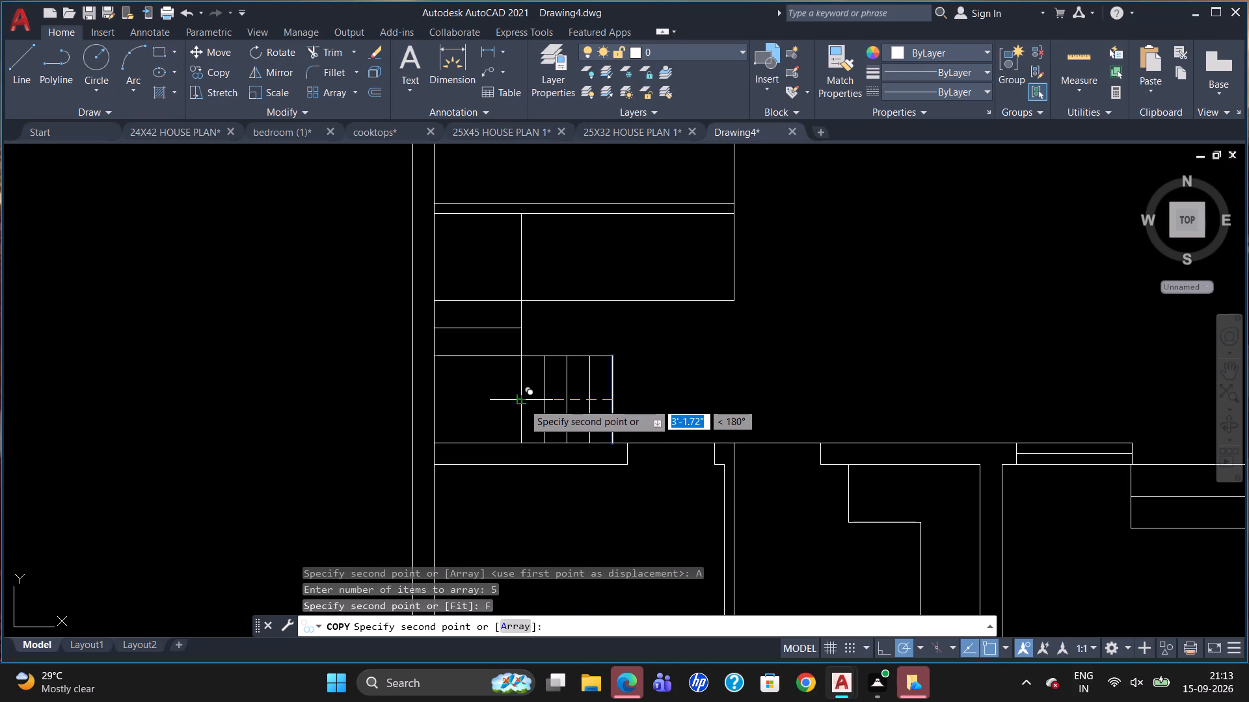
{"action": "left_click", "coordinate": [522, 401]}
{"action": "key", "text": "Escape"}
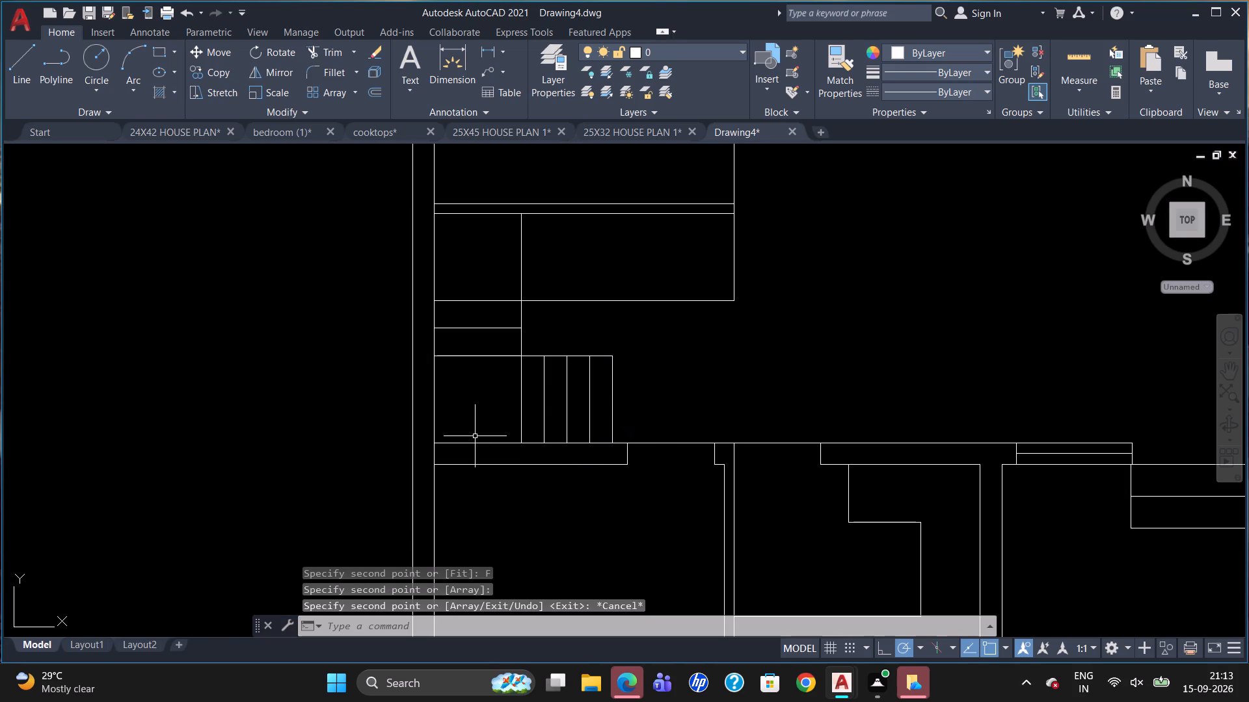
Copy the upper stair flight's end line as a fitted array of 10 items ending at the offset vertical line.
{"action": "scroll", "coordinate": [688, 257], "scroll_direction": "up", "scroll_amount": 1}
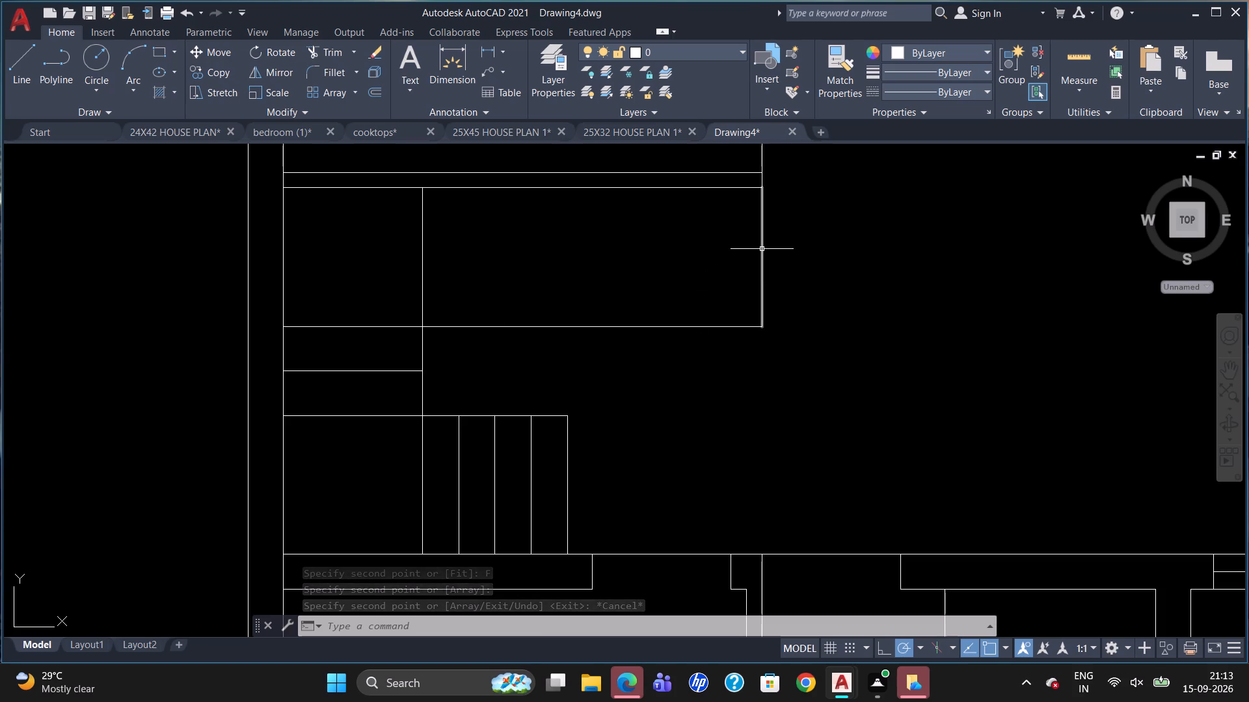
{"action": "type", "text": "co"}
{"action": "key", "text": "Return"}
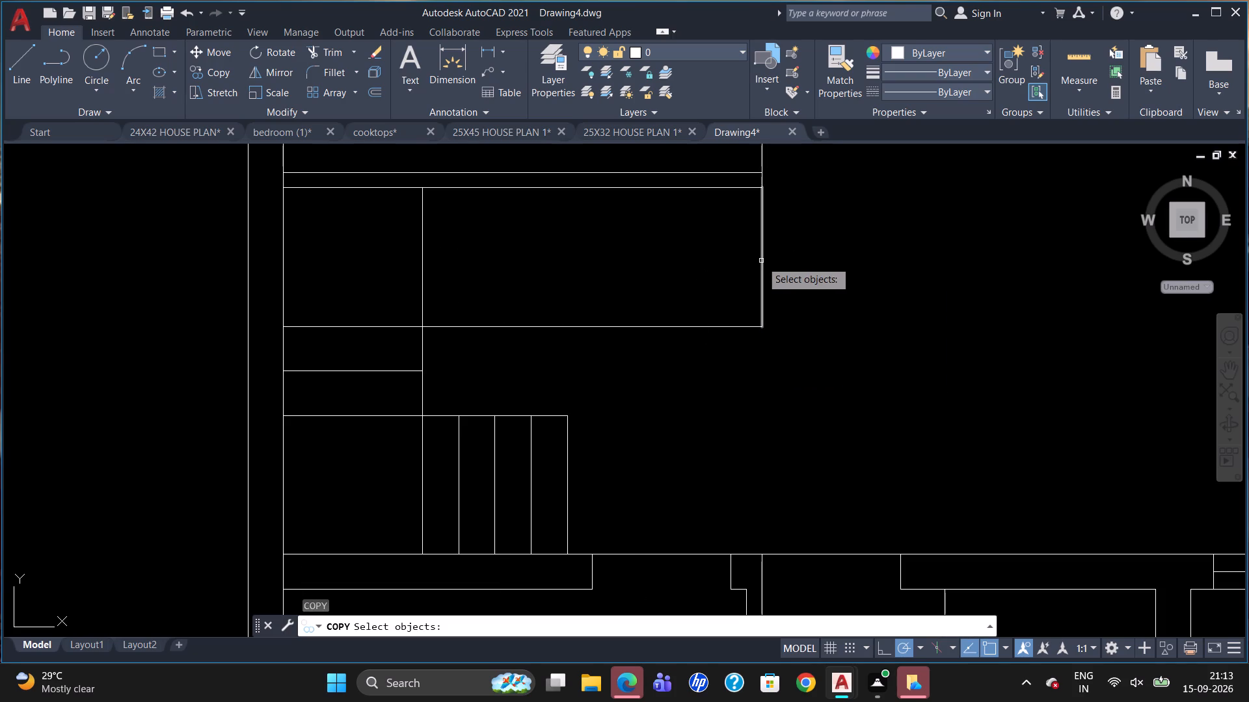
{"action": "left_click", "coordinate": [762, 261]}
{"action": "key", "text": "Return"}
{"action": "left_click_drag", "start_coordinate": [762, 259], "coordinate": [755, 263]}
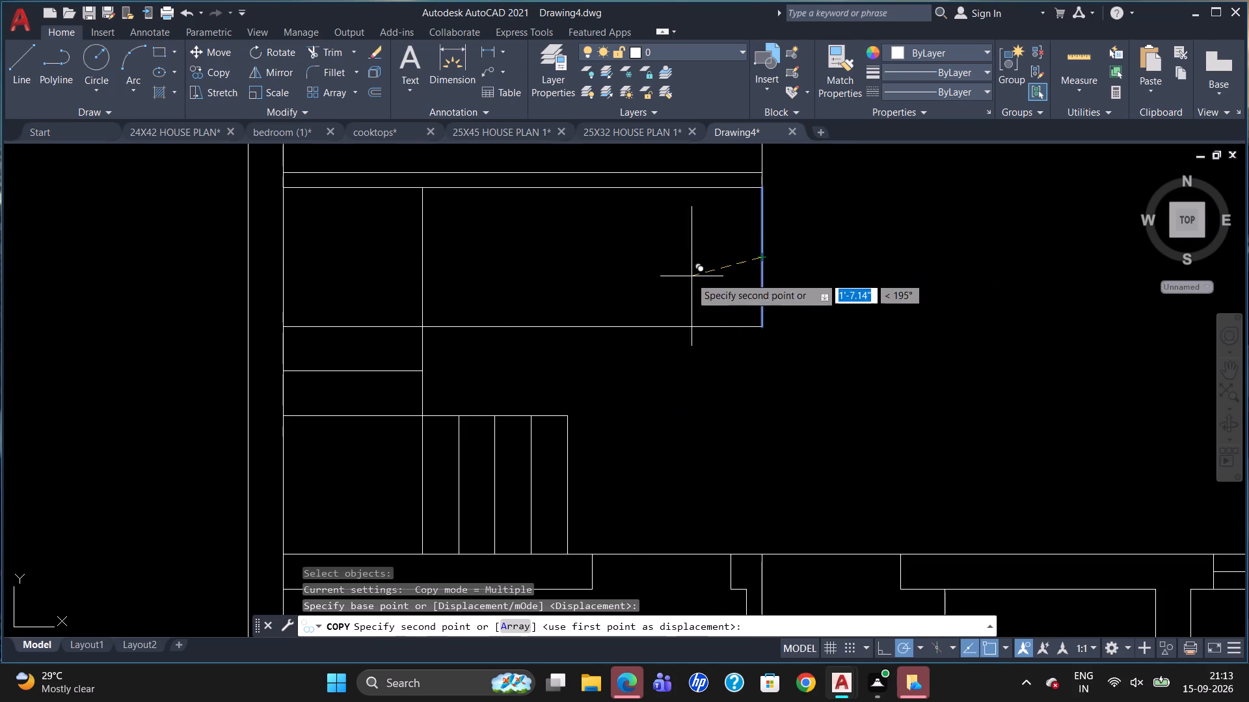
{"action": "left_click", "coordinate": [512, 632]}
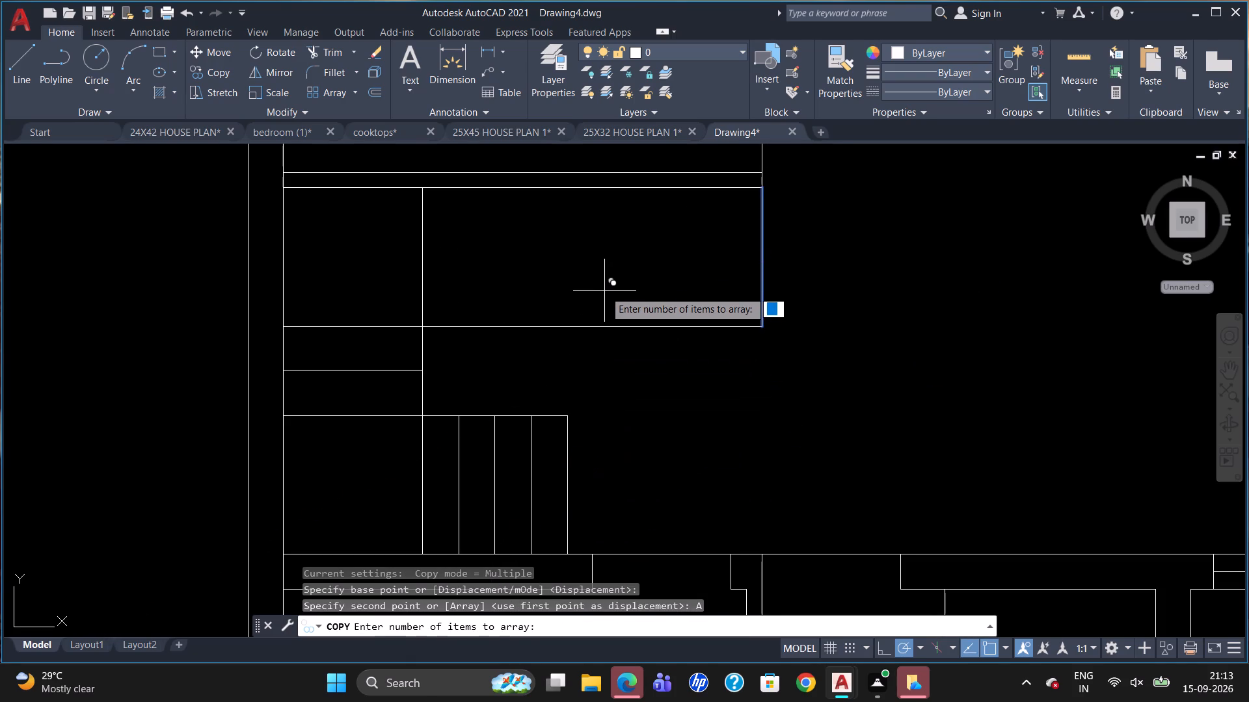
{"action": "type", "text": "10"}
{"action": "key", "text": "Return"}
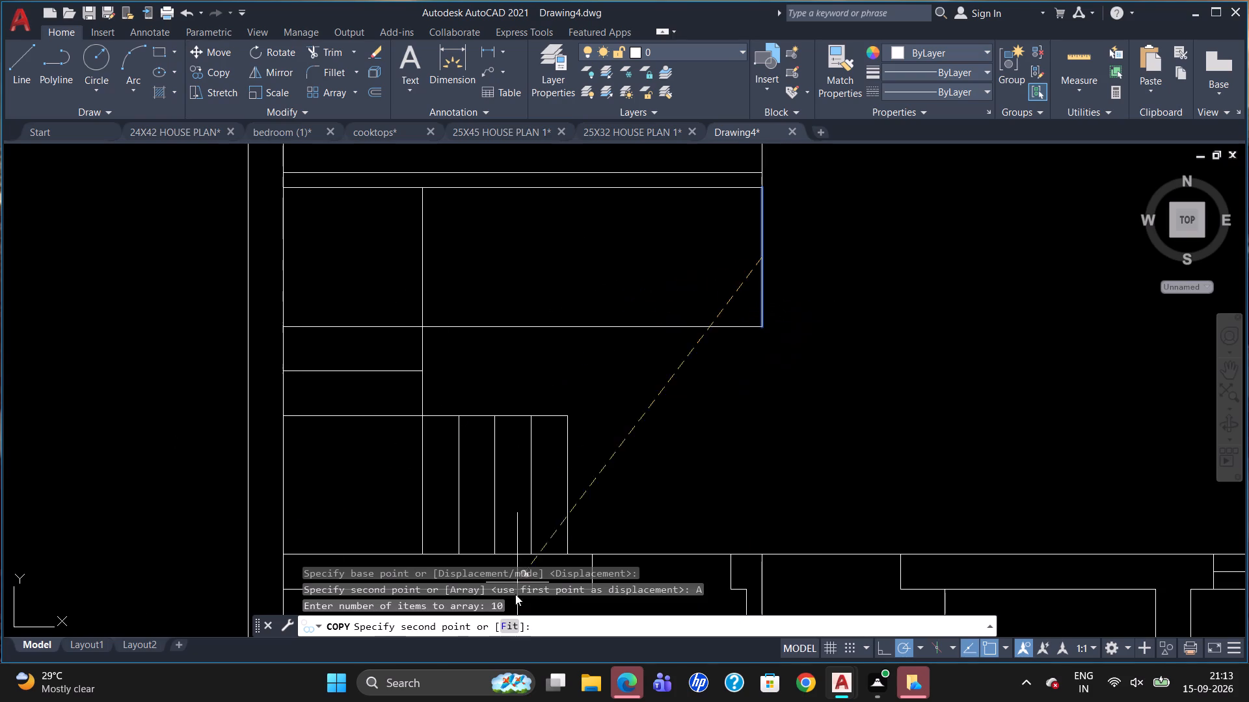
{"action": "left_click", "coordinate": [509, 623]}
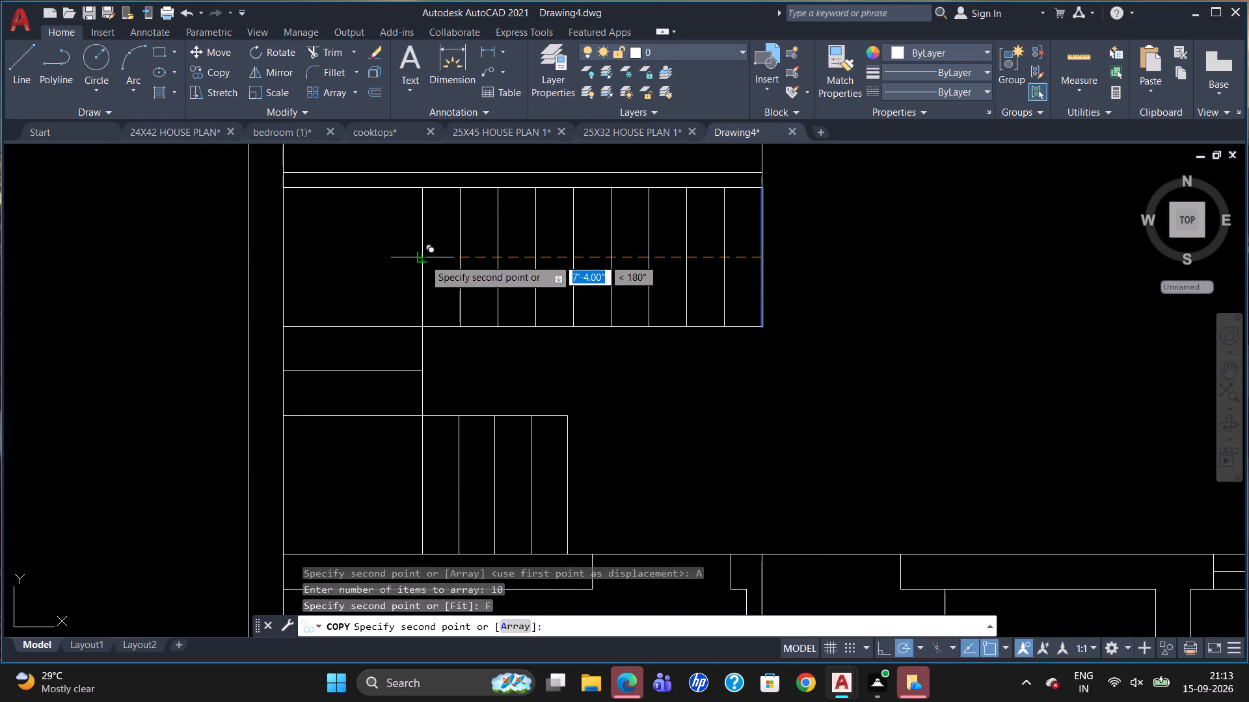
{"action": "left_click", "coordinate": [423, 258]}
{"action": "key", "text": "Escape"}
Draw a U-shaped stair direction line from beyond the lower flight's open end, across the landing, to just past the upper flight's end.
{"action": "scroll", "coordinate": [553, 330], "scroll_direction": "down", "scroll_amount": 1}
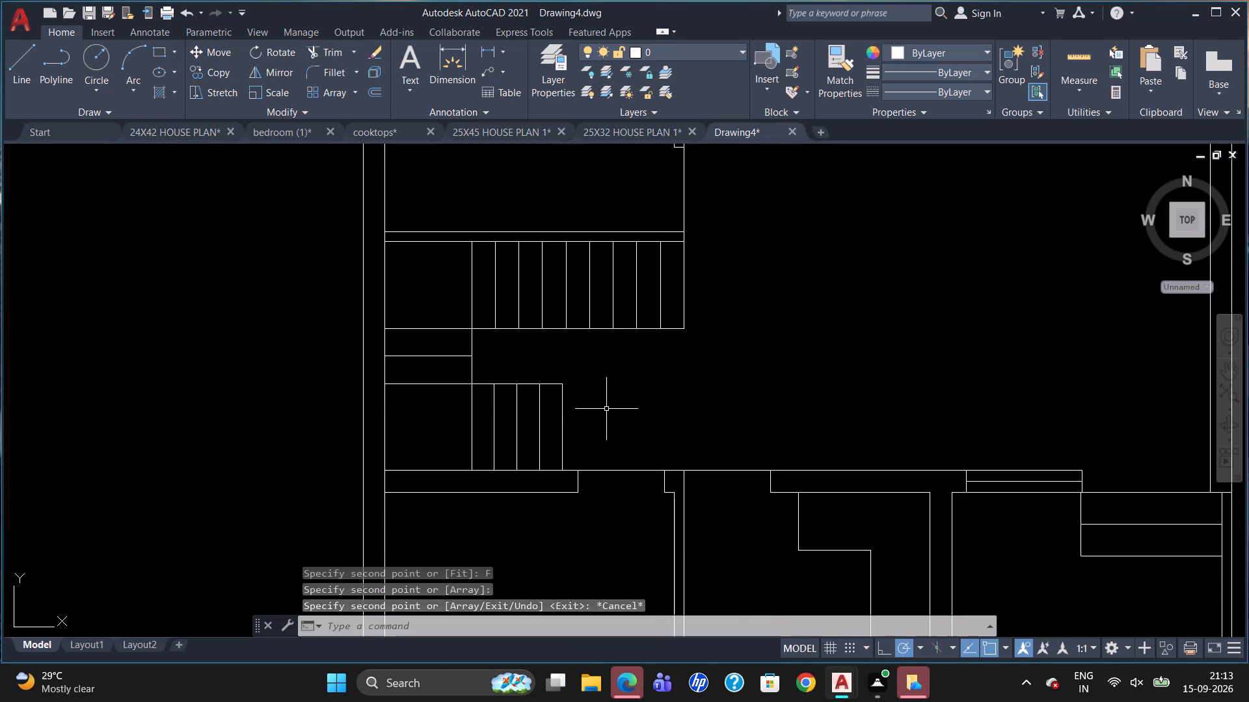
{"action": "key", "text": "l"}
{"action": "key", "text": "Return"}
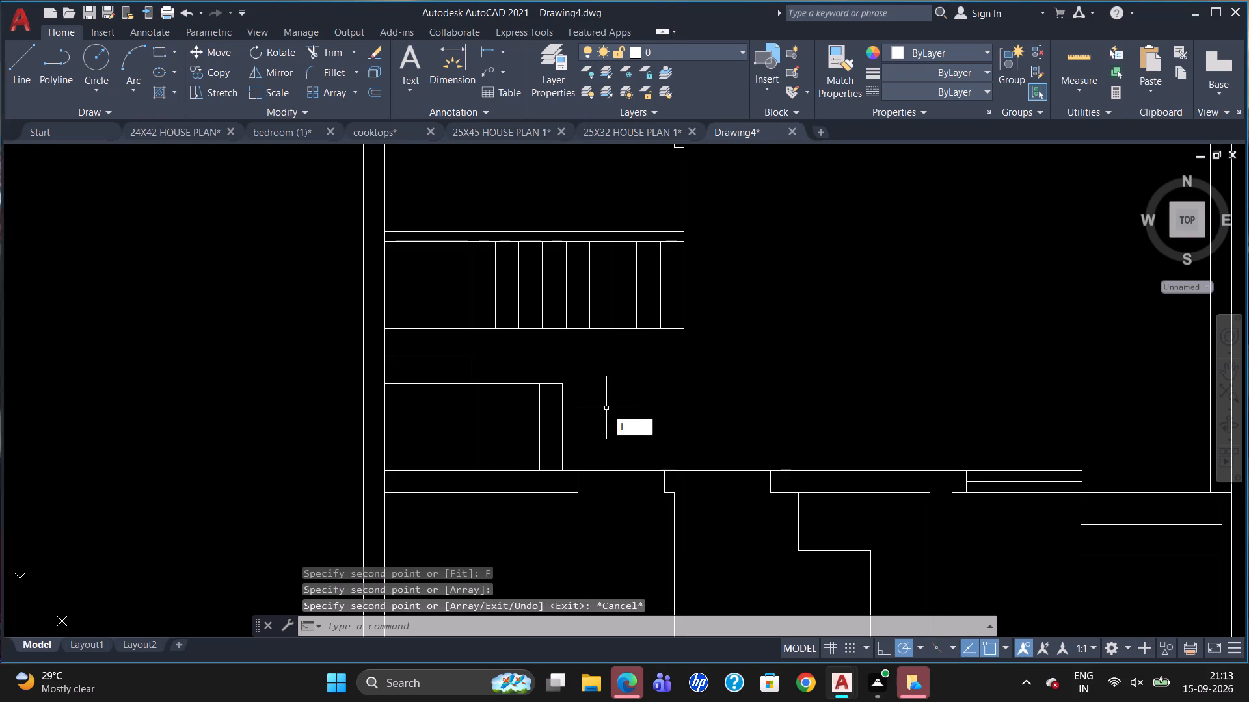
{"action": "left_click", "coordinate": [580, 435]}
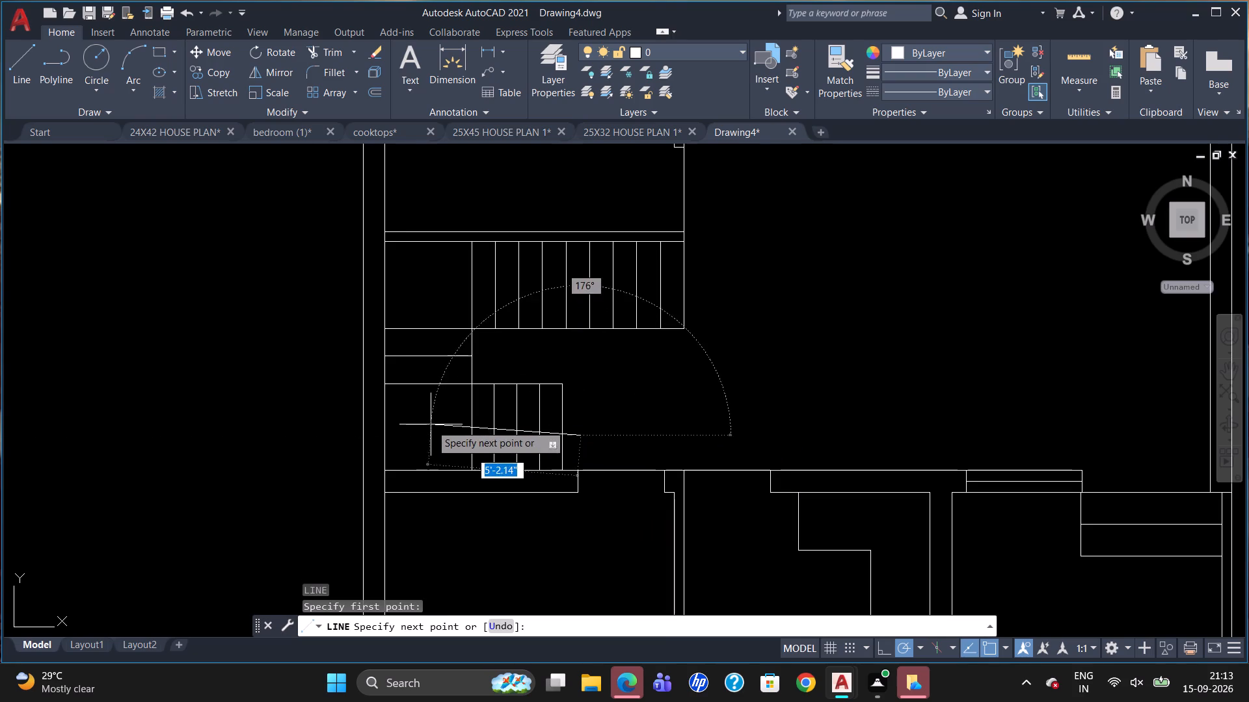
{"action": "left_click", "coordinate": [421, 432]}
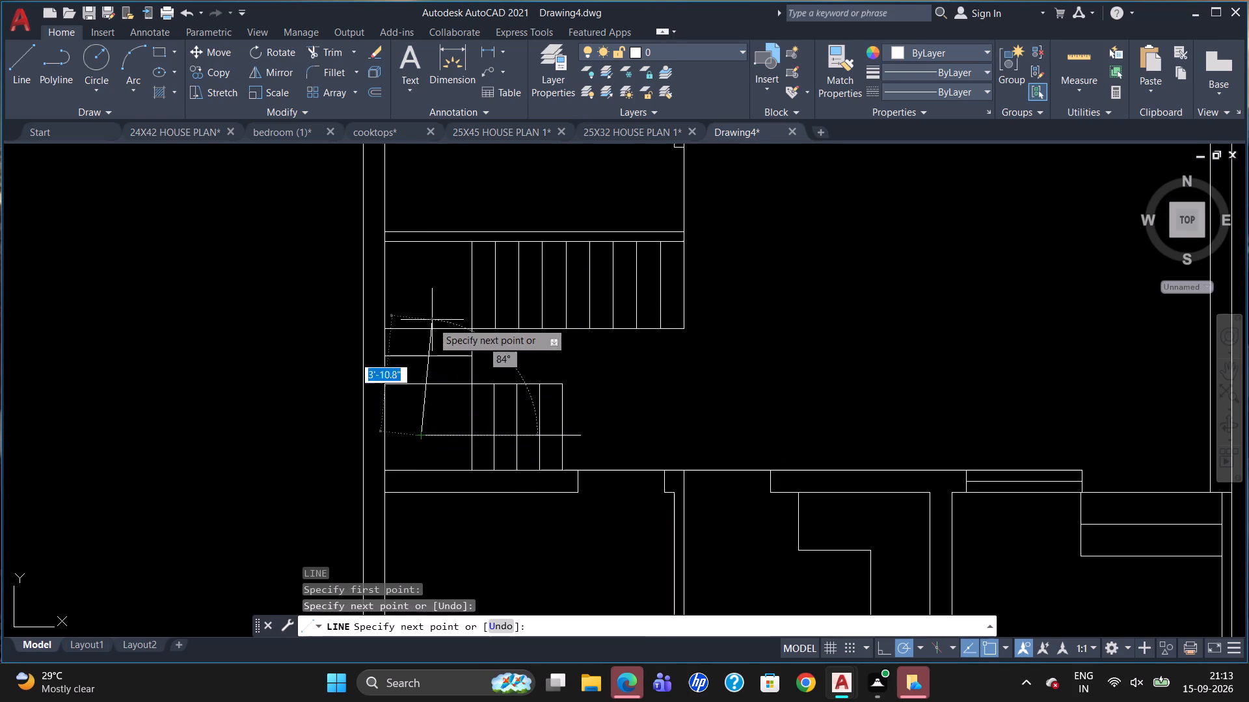
{"action": "left_click", "coordinate": [426, 279]}
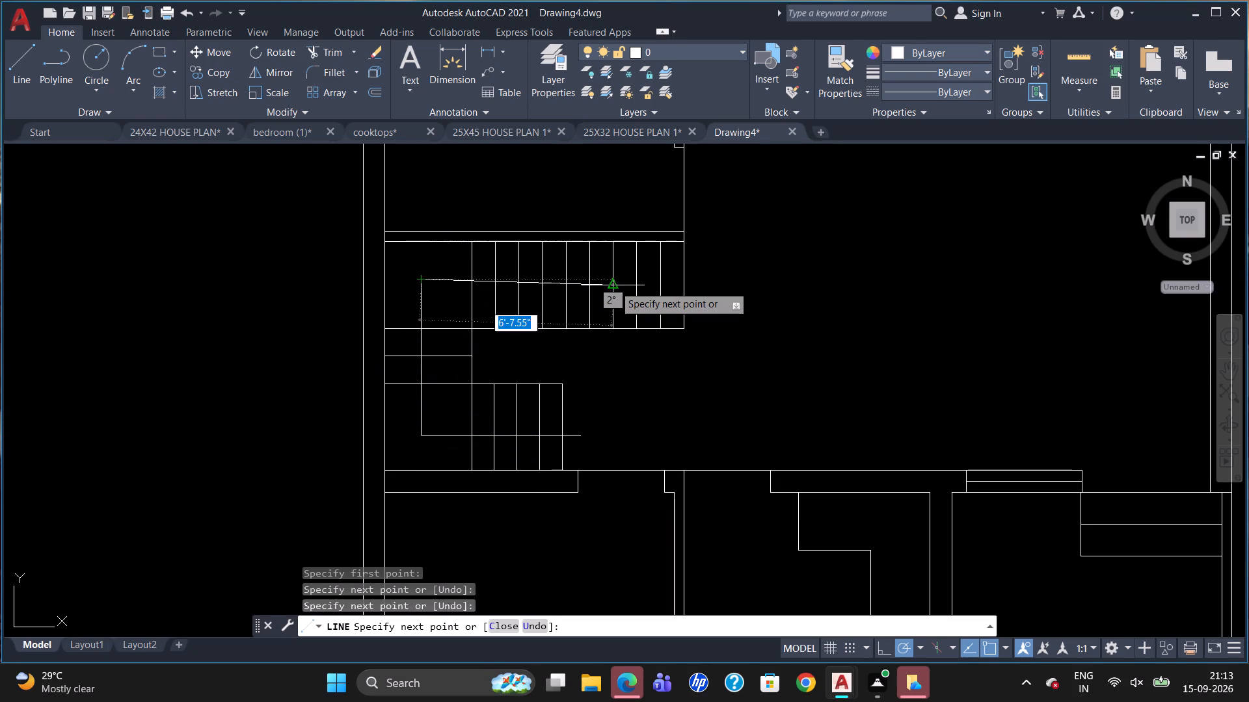
{"action": "left_click", "coordinate": [712, 275]}
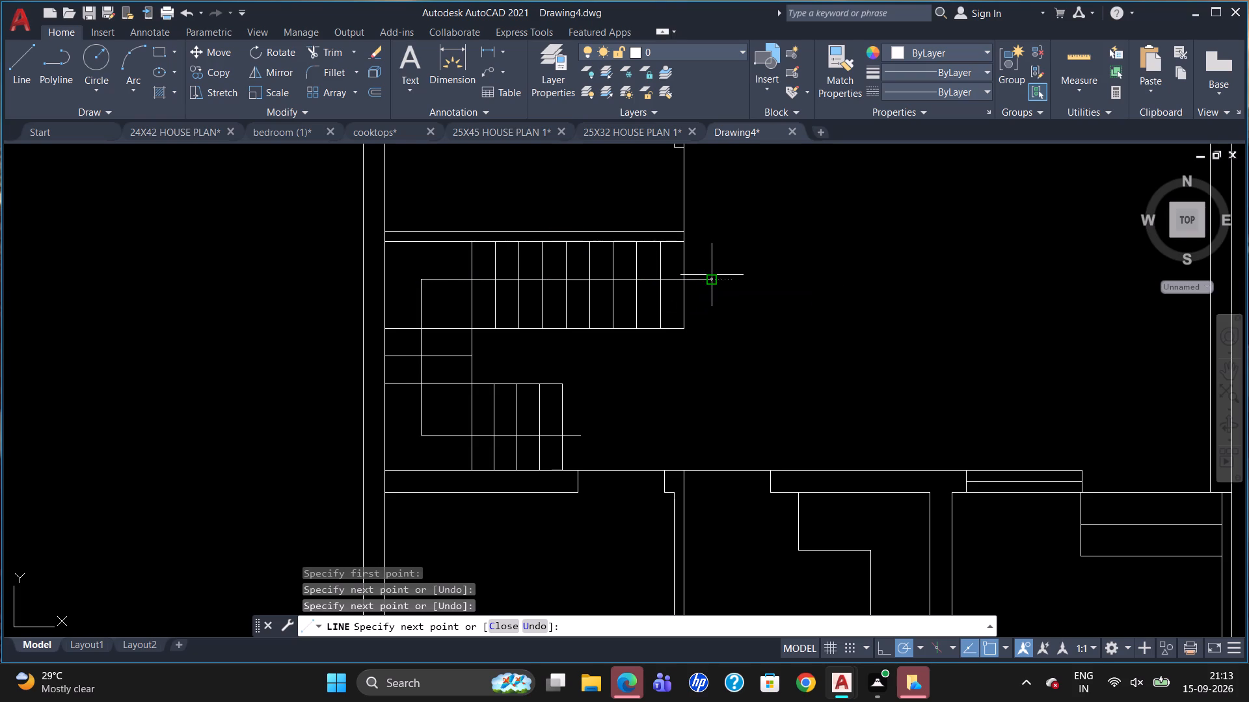
Draw two short slanted lines forming an open arrowhead at the direction line's end beyond the upper stair flight.
{"action": "left_click", "coordinate": [694, 299]}
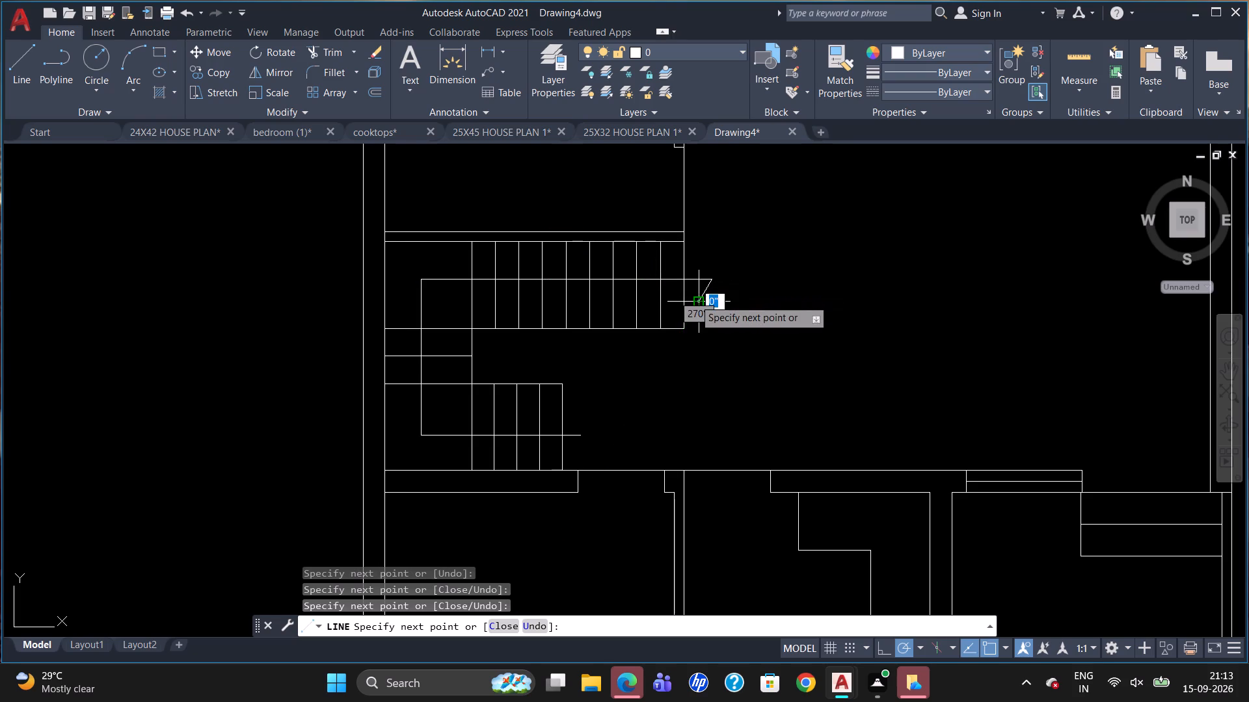
{"action": "key", "text": "Escape"}
{"action": "key", "text": "l"}
{"action": "key", "text": "Return"}
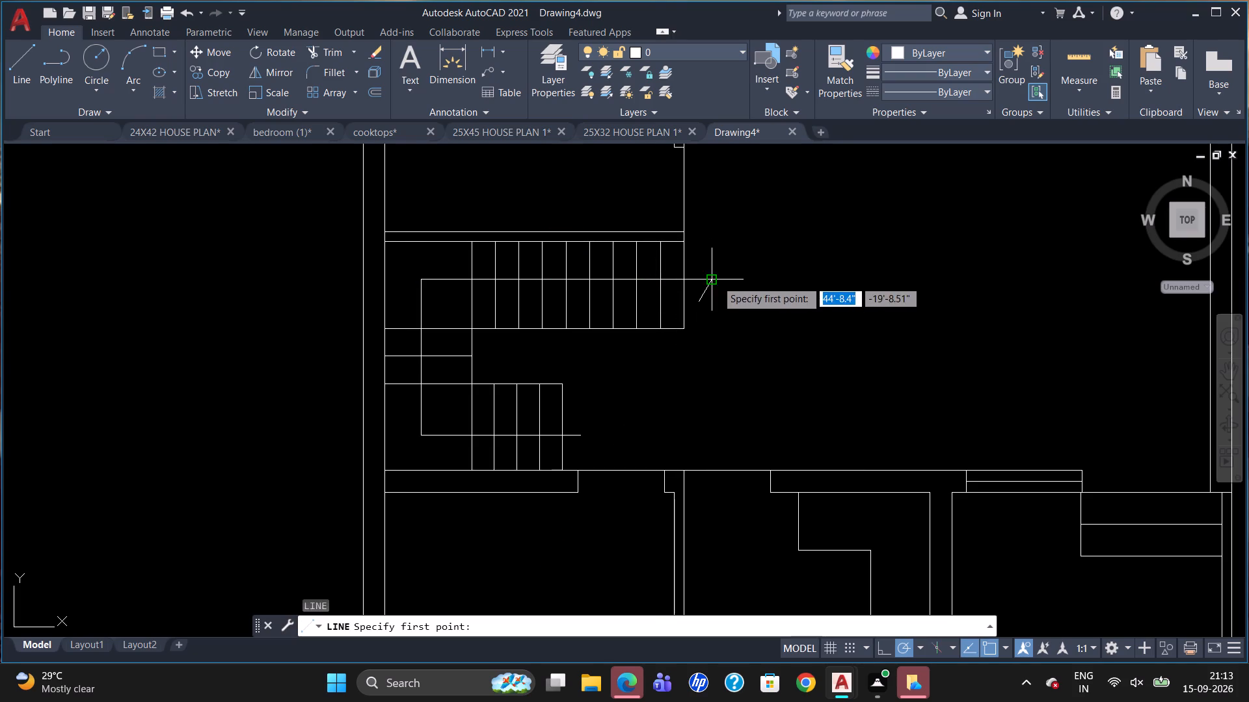
{"action": "left_click", "coordinate": [714, 278]}
{"action": "left_click", "coordinate": [697, 253]}
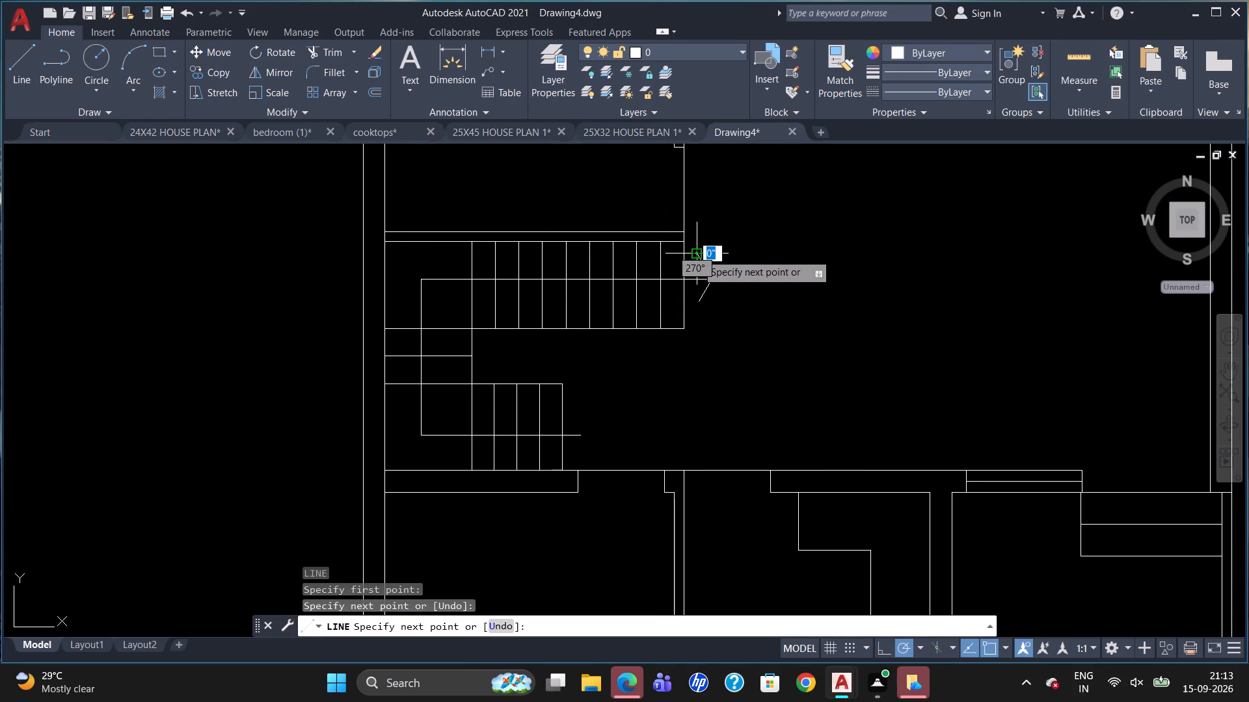
{"action": "key", "text": "Escape"}
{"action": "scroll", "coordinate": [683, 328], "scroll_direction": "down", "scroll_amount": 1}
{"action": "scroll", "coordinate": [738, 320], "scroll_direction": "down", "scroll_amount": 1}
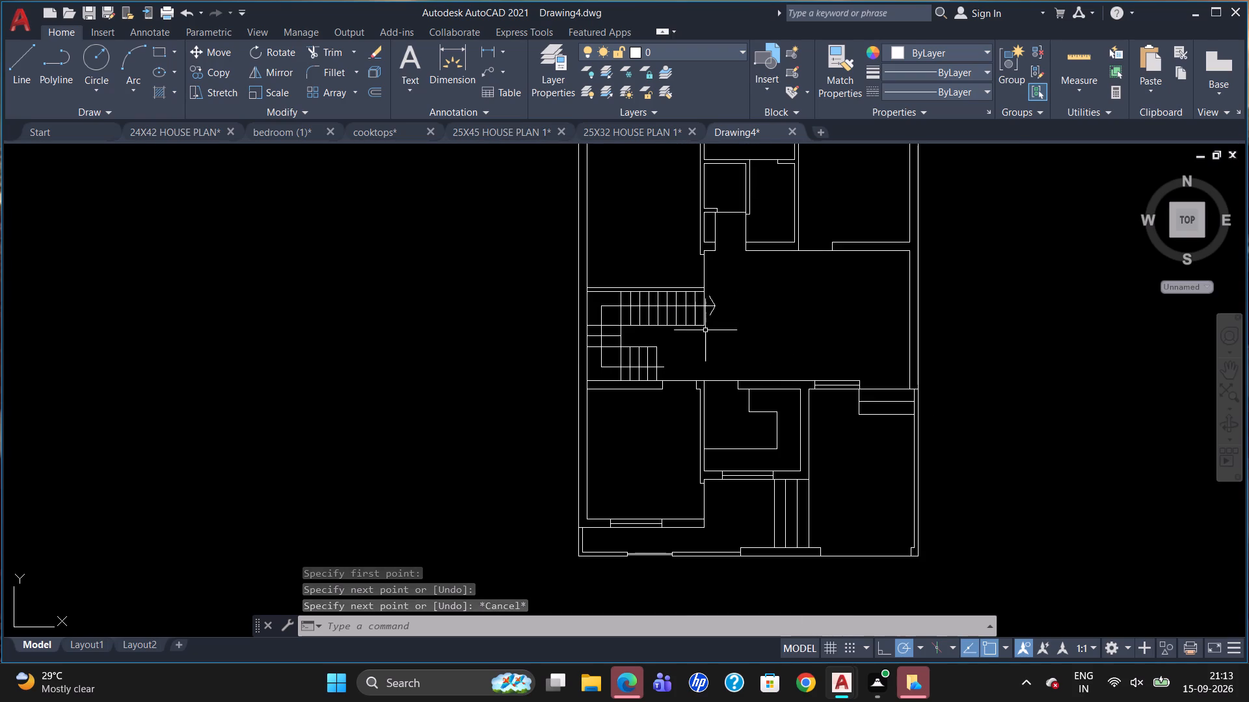
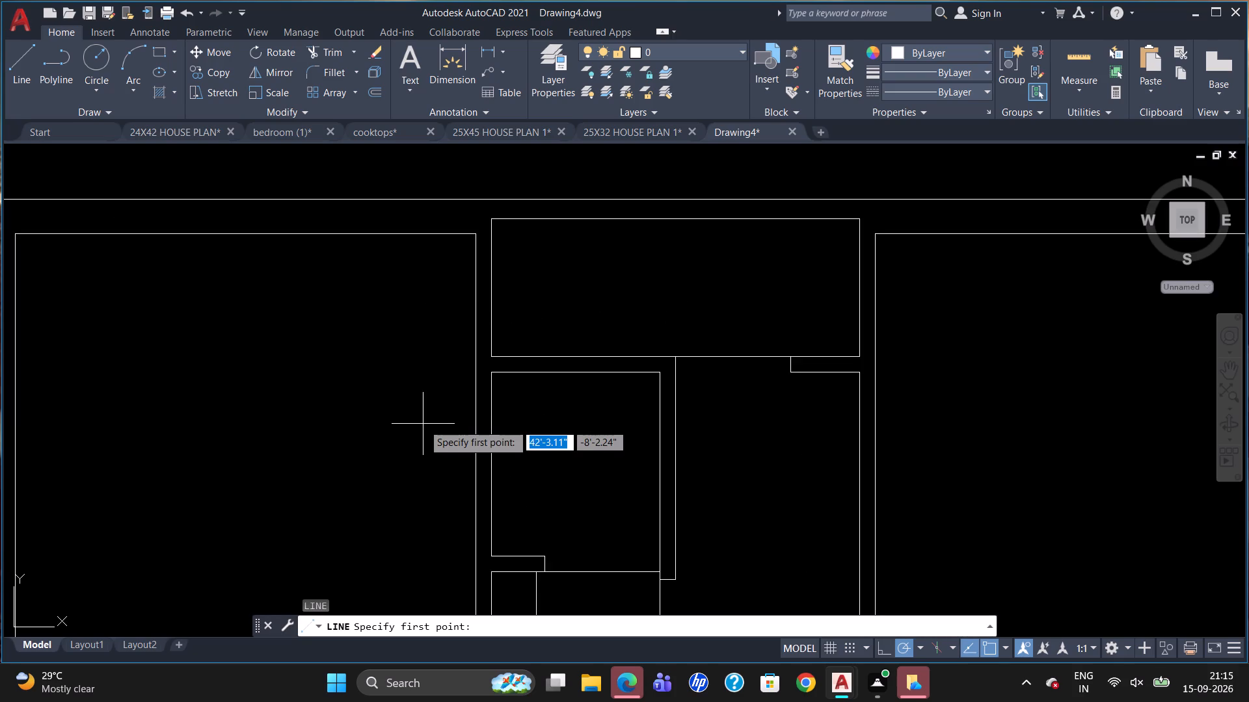
Draw a short 4" line across the wall between the top duct space and the small room, near the room's left corner.
{"action": "left_click", "coordinate": [532, 359]}
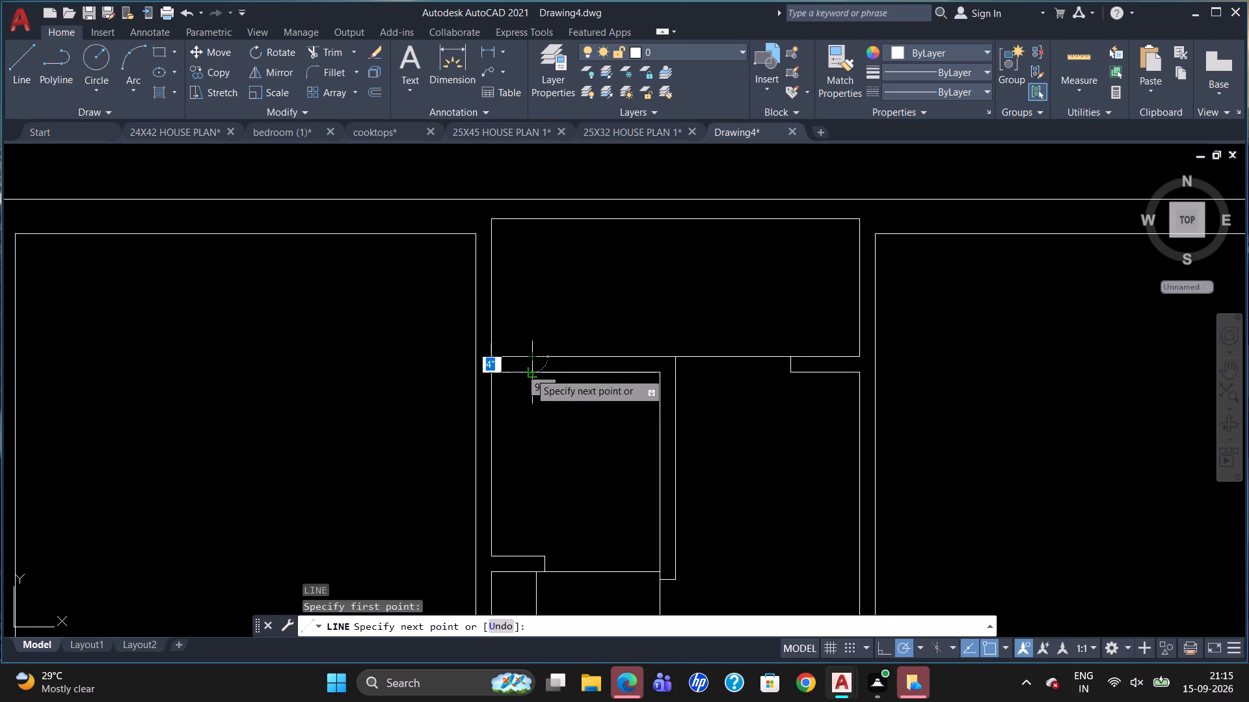
{"action": "left_click", "coordinate": [529, 376]}
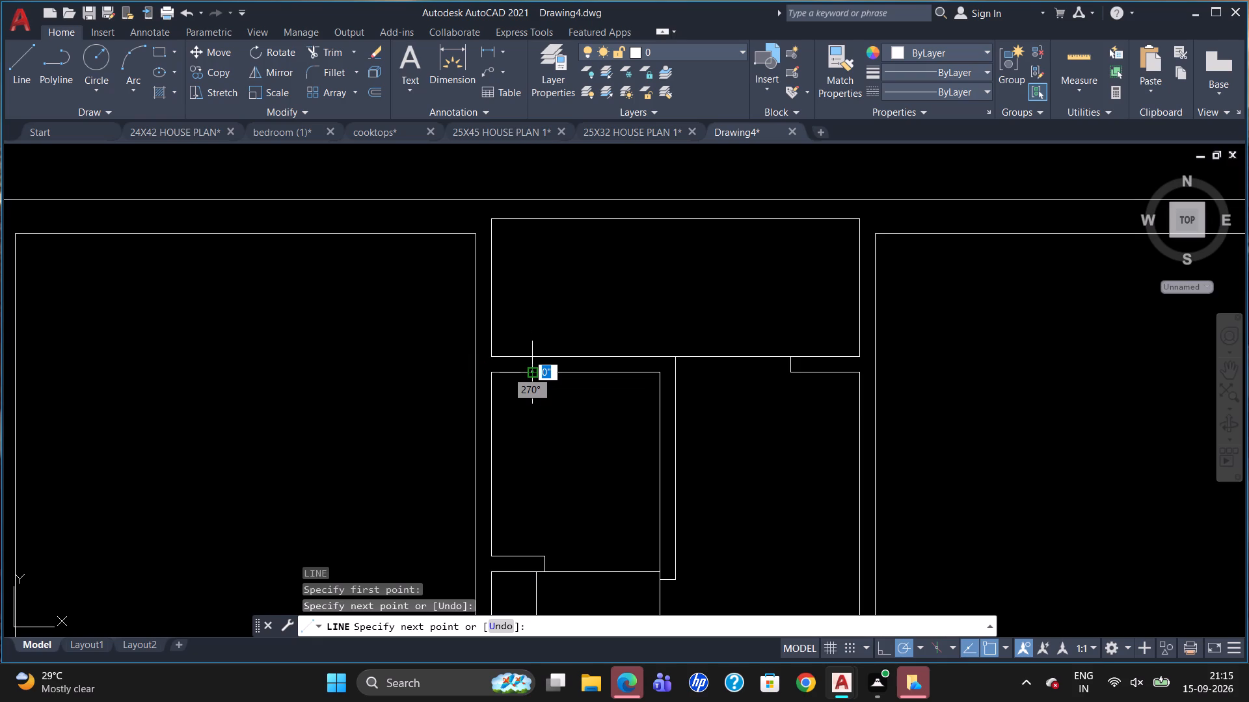
{"action": "key", "text": "o"}
{"action": "key", "text": "Escape"}
{"action": "key", "text": "Escape"}
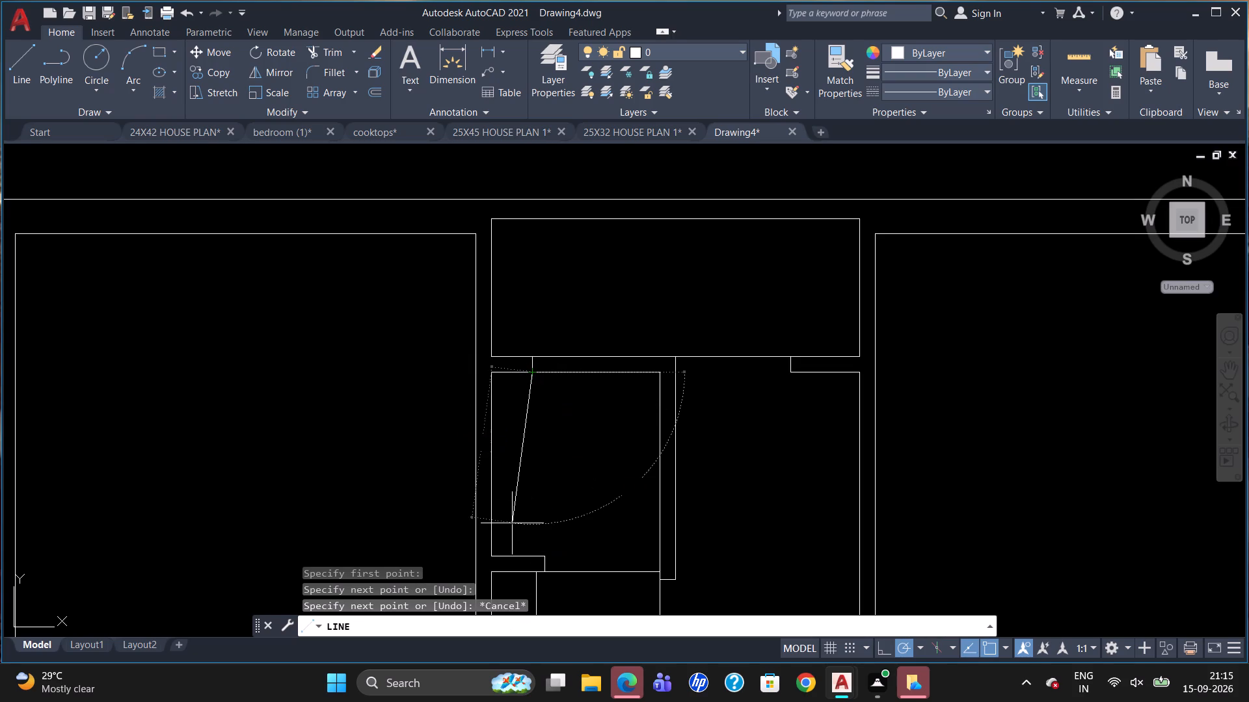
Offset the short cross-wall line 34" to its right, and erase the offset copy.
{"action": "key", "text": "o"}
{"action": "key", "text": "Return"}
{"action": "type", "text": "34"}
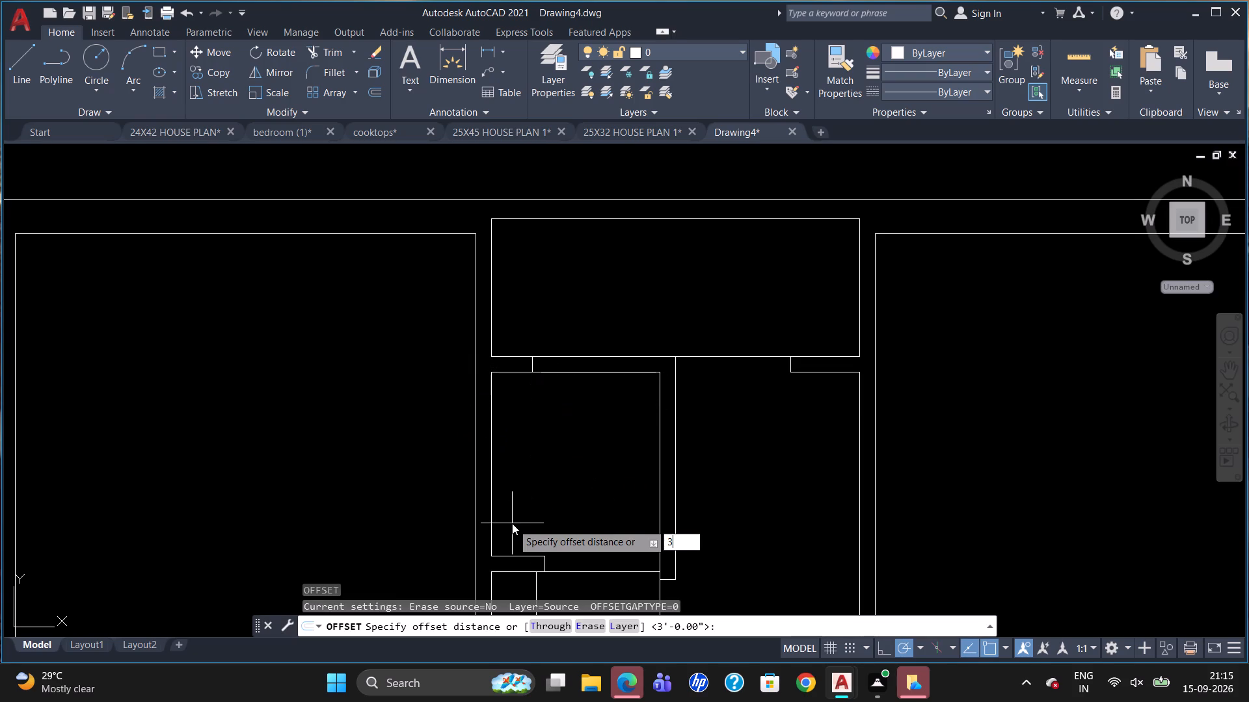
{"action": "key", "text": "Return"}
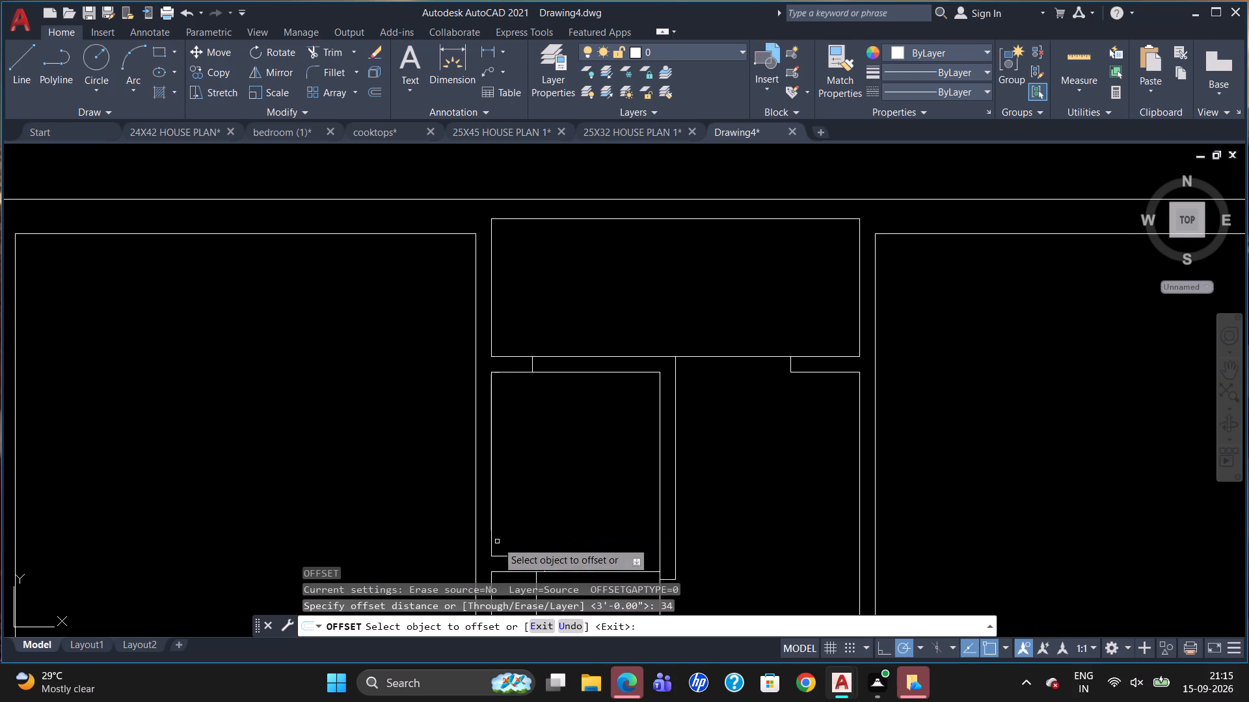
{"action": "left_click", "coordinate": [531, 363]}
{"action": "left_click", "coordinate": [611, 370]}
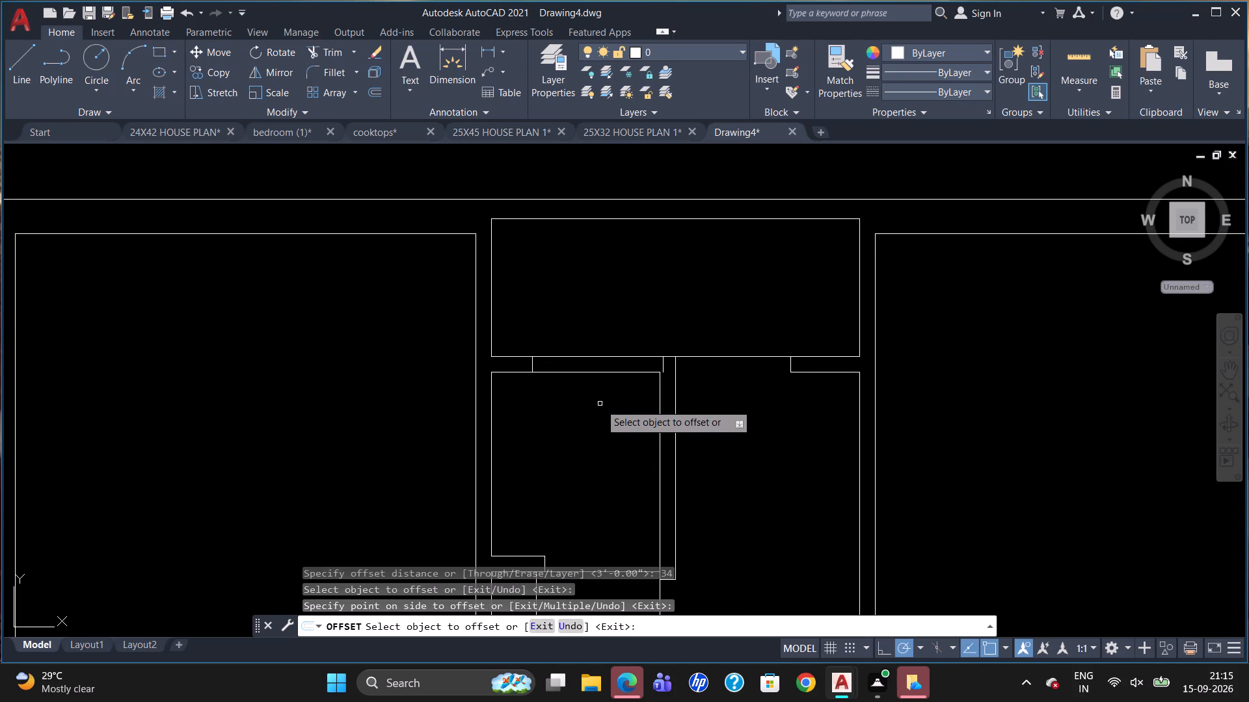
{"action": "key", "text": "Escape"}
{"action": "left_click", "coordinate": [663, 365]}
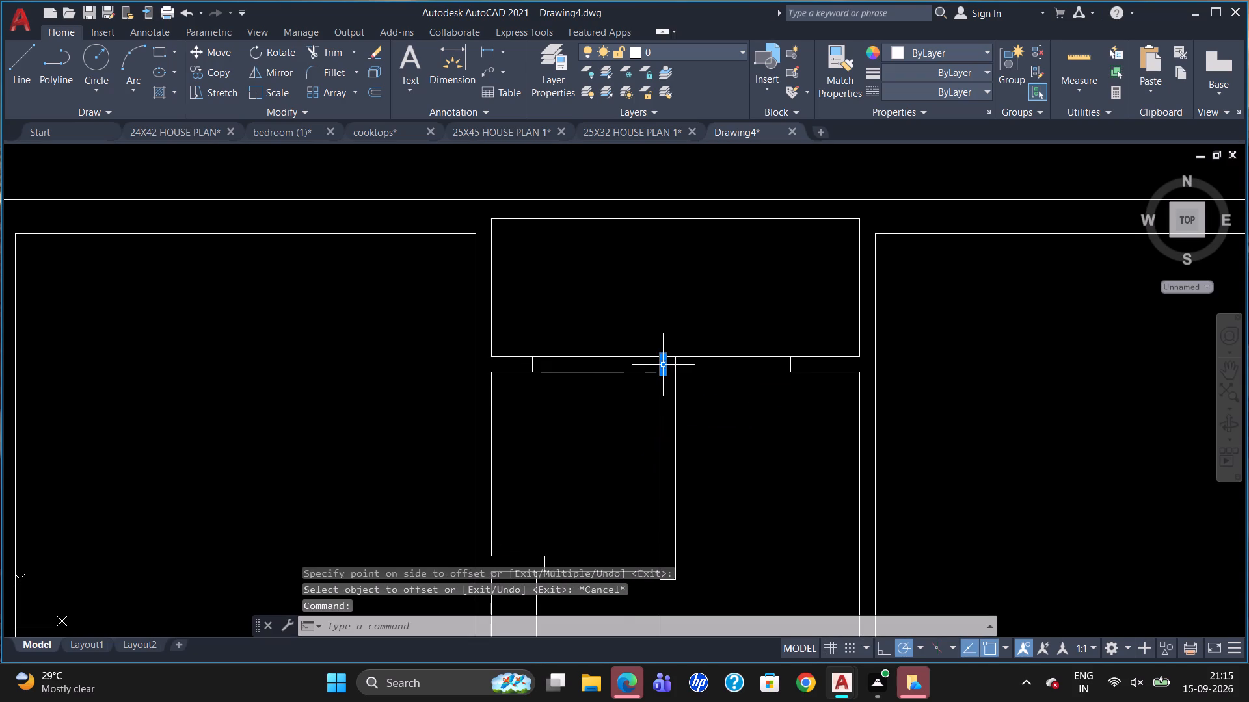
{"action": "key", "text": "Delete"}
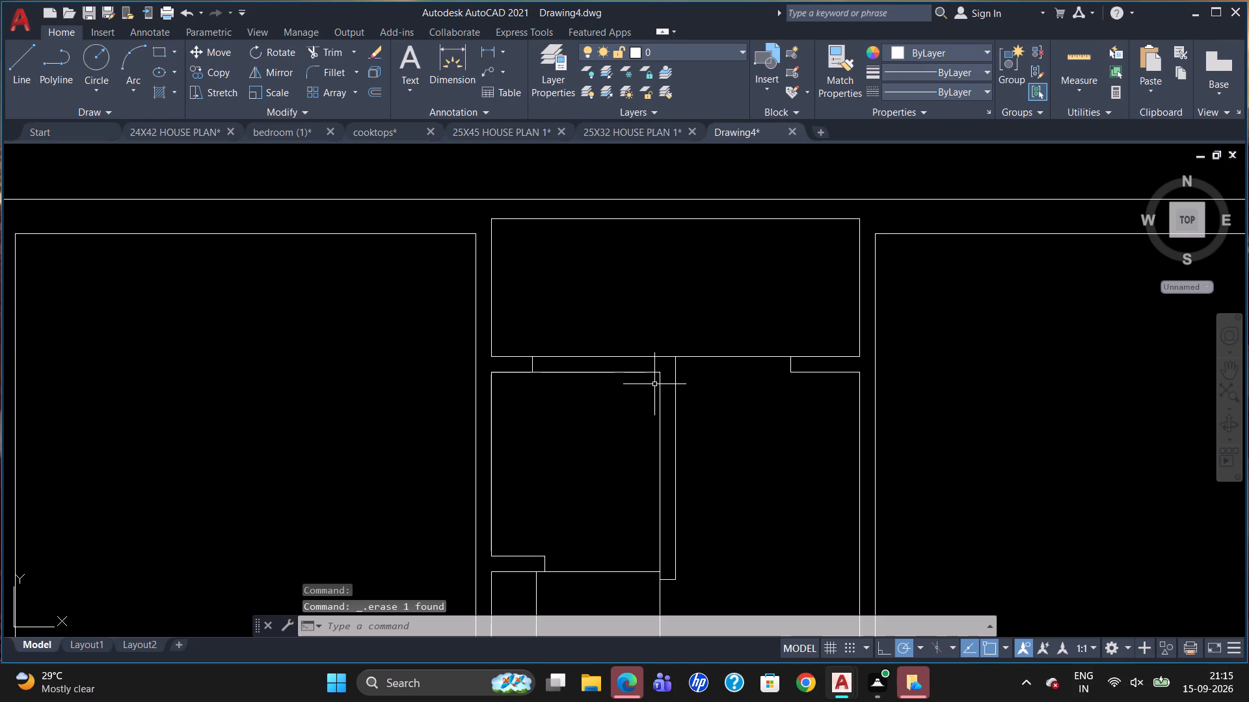
Offset the short cross-wall line 20" to its right as the small window's other end.
{"action": "key", "text": "o"}
{"action": "key", "text": "Return"}
{"action": "key", "text": "2"}
{"action": "key", "text": "0"}
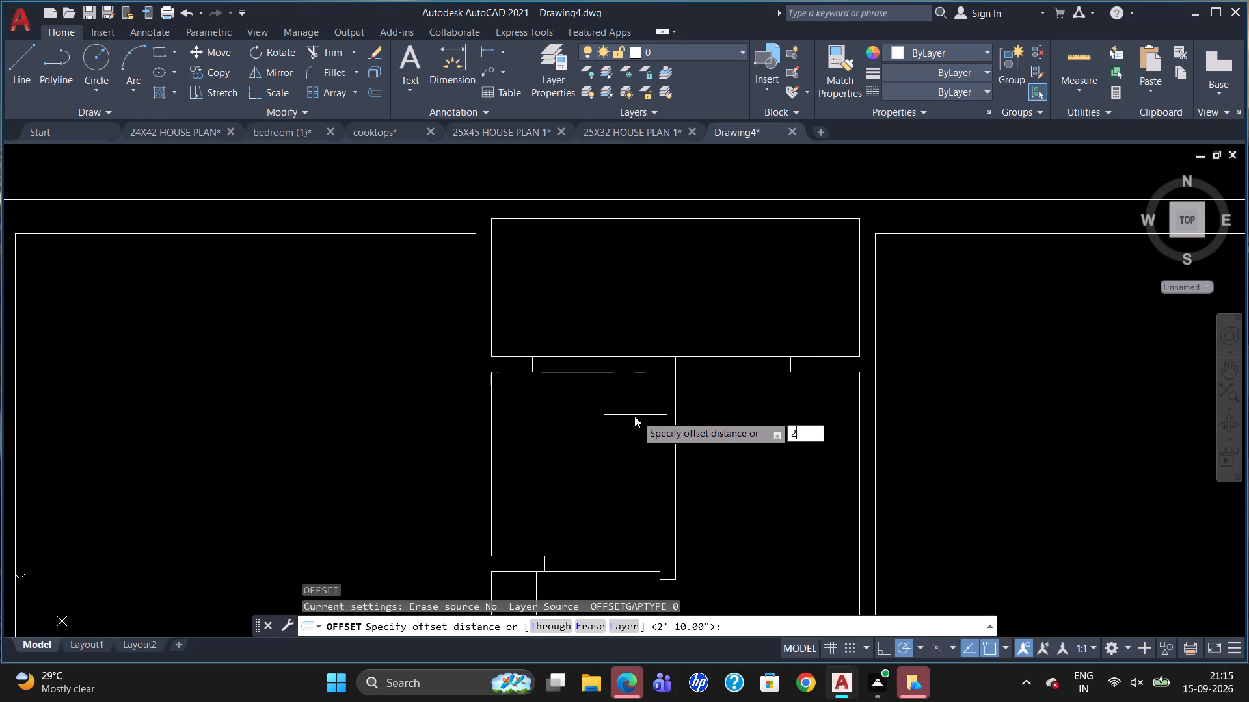
{"action": "key", "text": "Return"}
{"action": "left_click", "coordinate": [532, 368]}
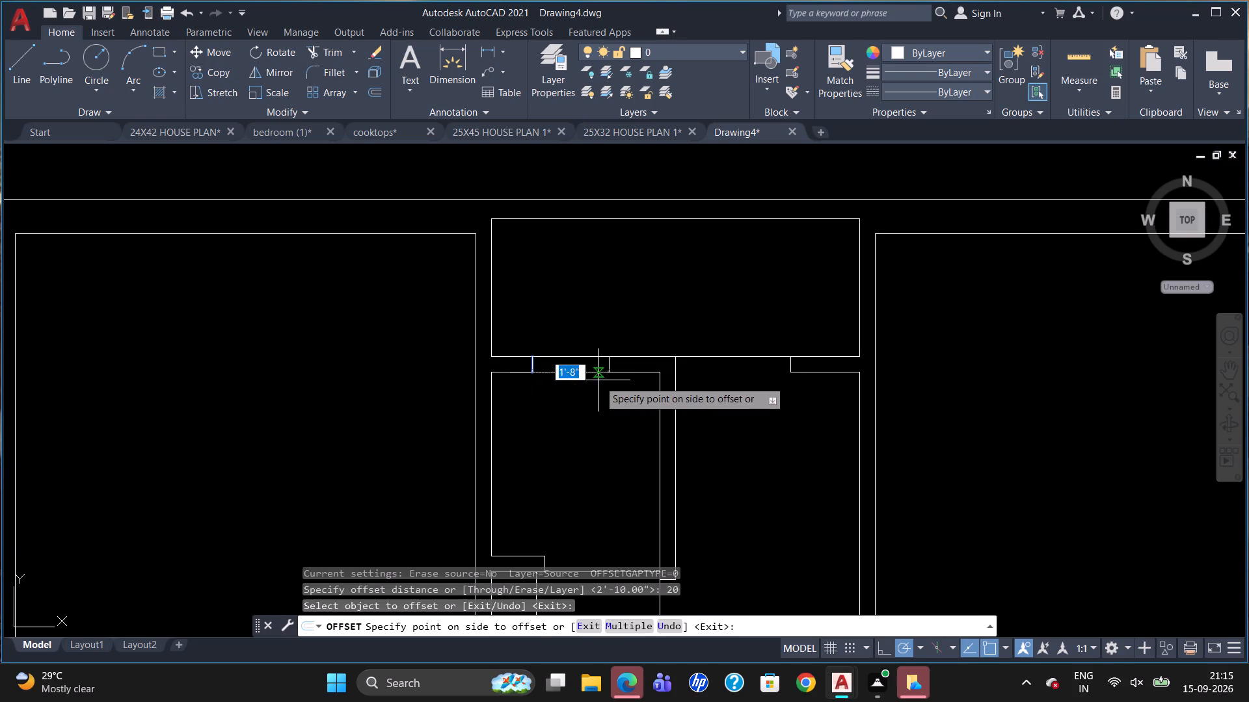
{"action": "left_click", "coordinate": [598, 380]}
{"action": "key", "text": "Escape"}
Draw a line joining the midpoints of the two short cross-wall lines to complete the 20" small window.
{"action": "key", "text": "l"}
{"action": "key", "text": "Return"}
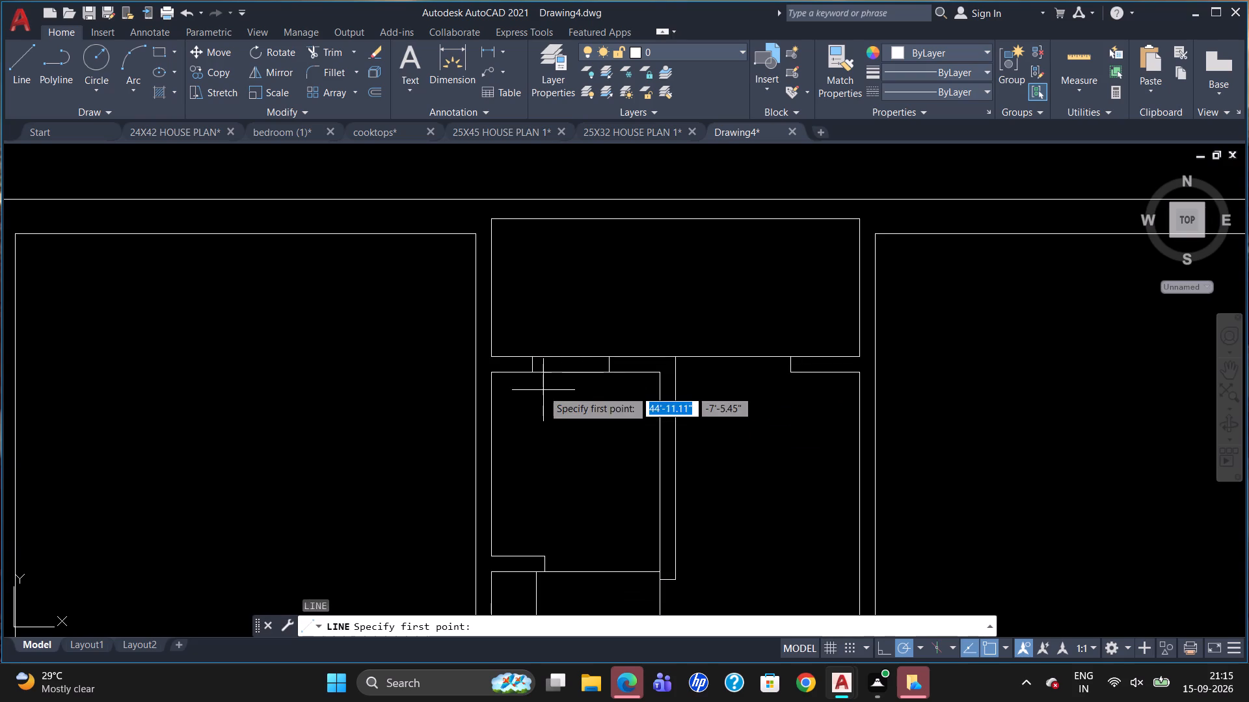
{"action": "left_click", "coordinate": [532, 362]}
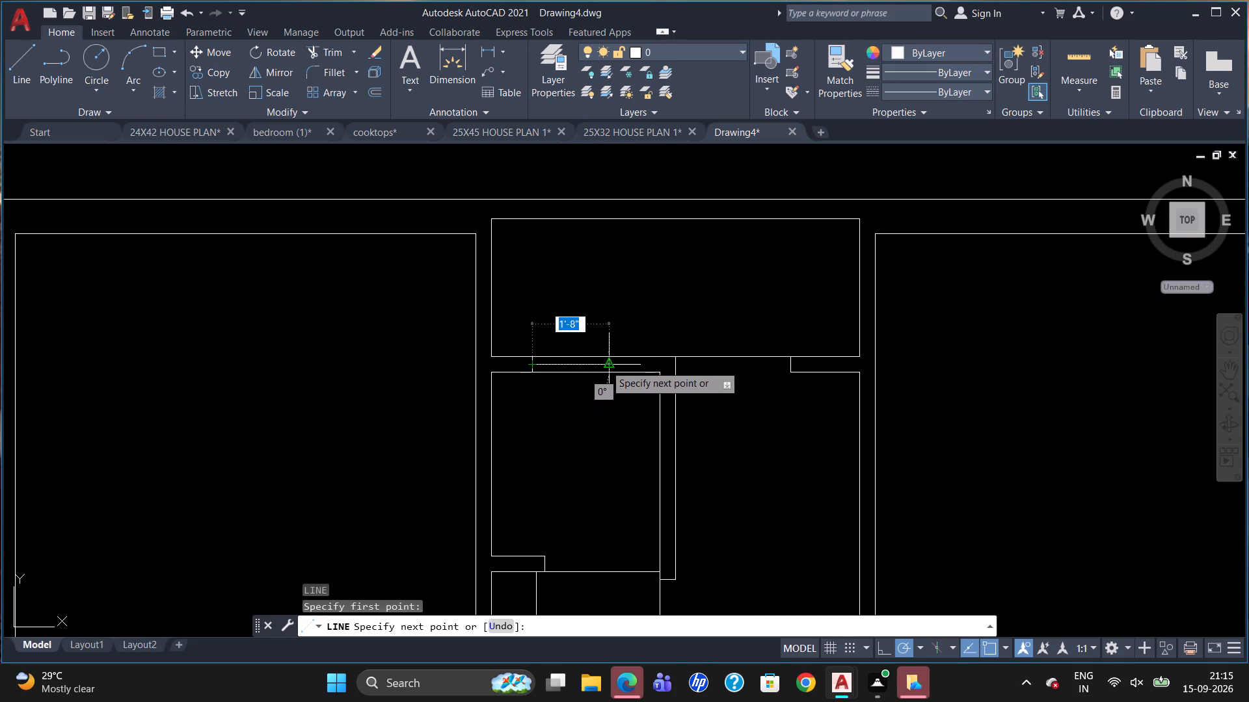
{"action": "left_click", "coordinate": [604, 365]}
{"action": "key", "text": "Escape"}
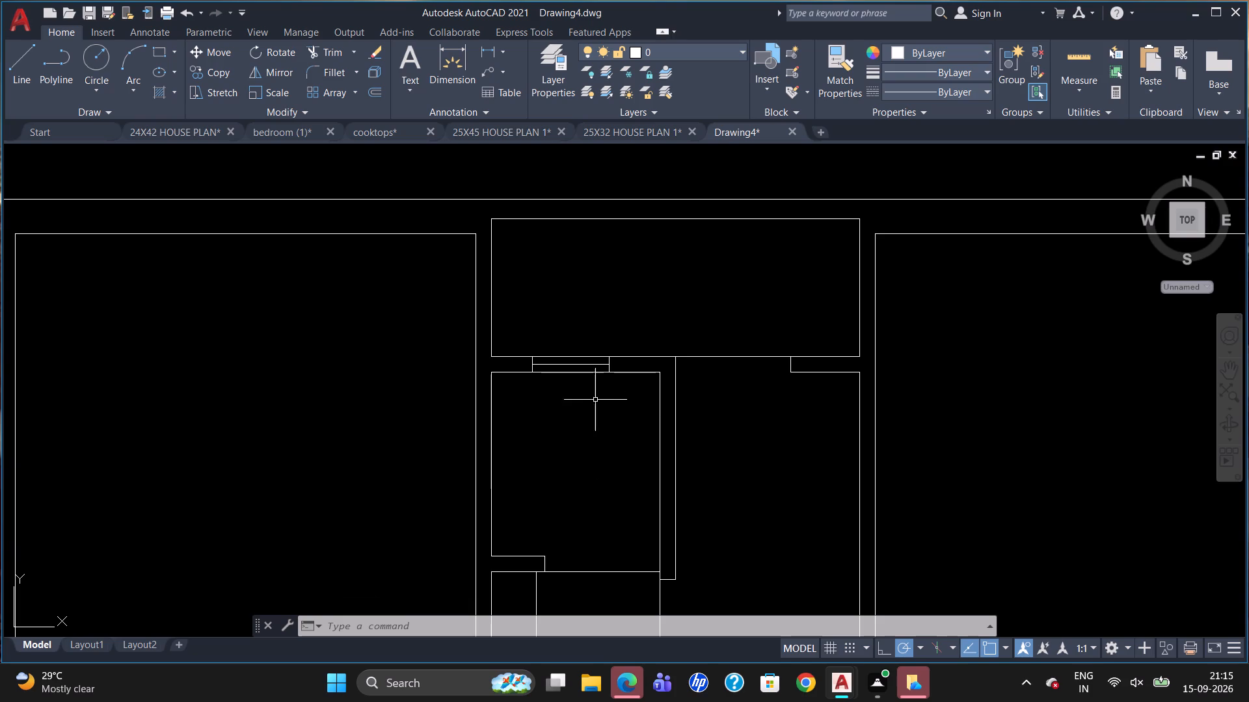
Copy the third plan-view double bed with side tables from the bedroom (1) drawing and paste it into Drawing4's upper-right bedroom.
{"action": "scroll", "coordinate": [611, 324], "scroll_direction": "down", "scroll_amount": 1}
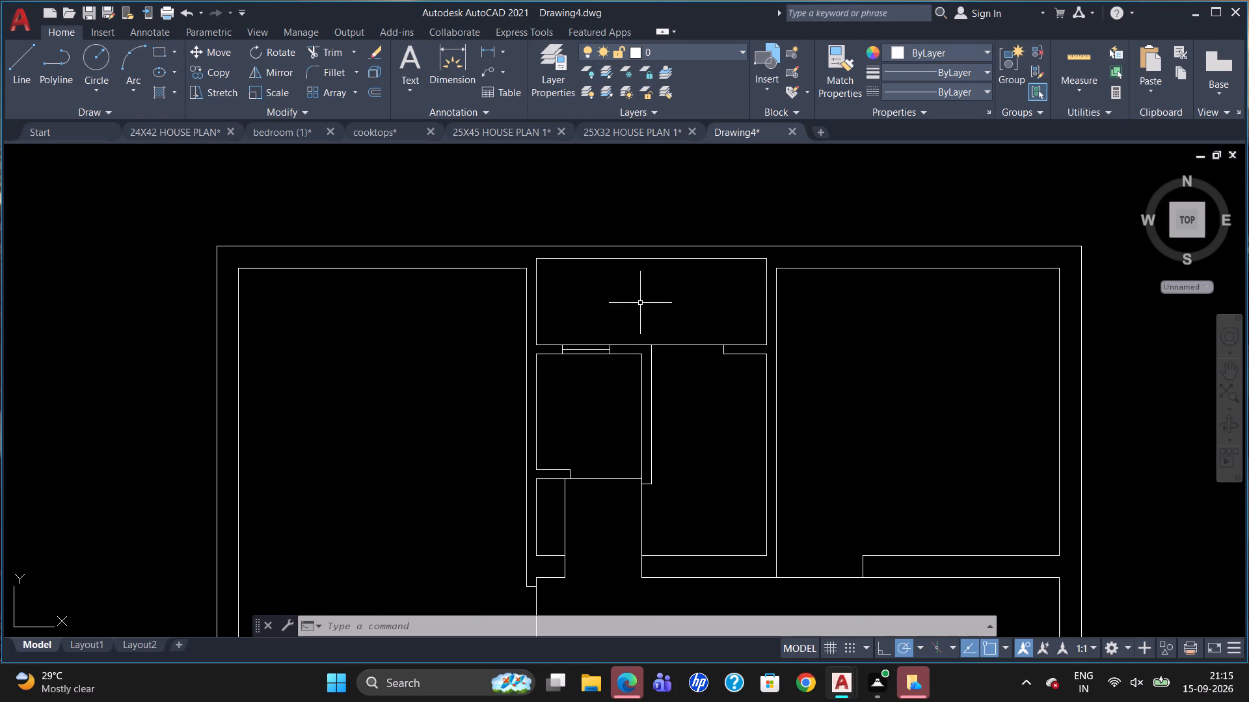
{"action": "scroll", "coordinate": [636, 290], "scroll_direction": "down", "scroll_amount": 1}
{"action": "scroll", "coordinate": [741, 311], "scroll_direction": "down", "scroll_amount": 1}
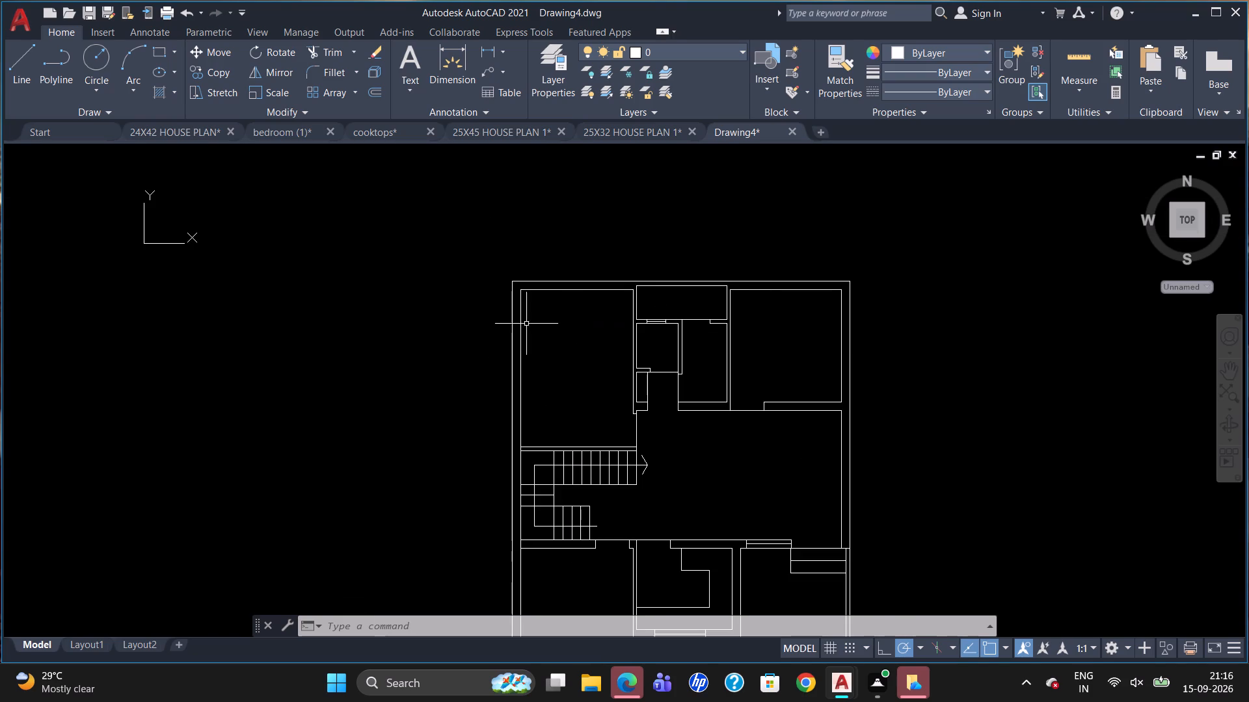
{"action": "left_click", "coordinate": [286, 132]}
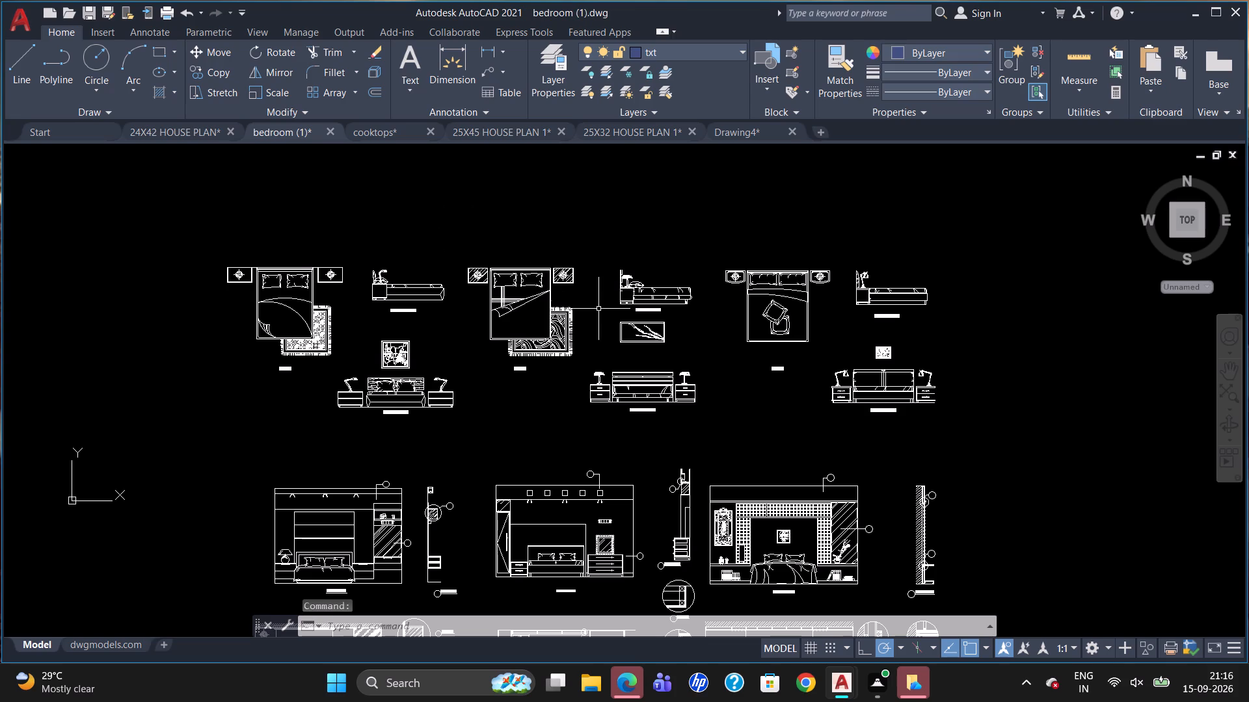
{"action": "left_click", "coordinate": [762, 292]}
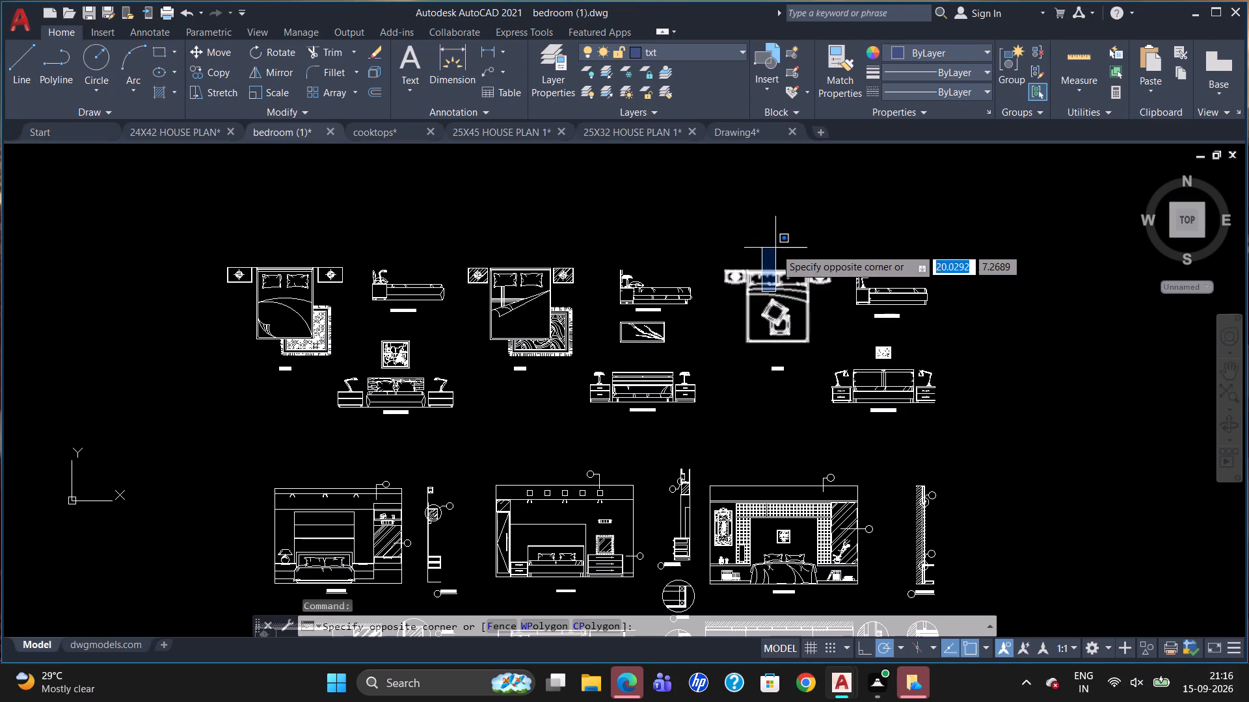
{"action": "left_click", "coordinate": [757, 296]}
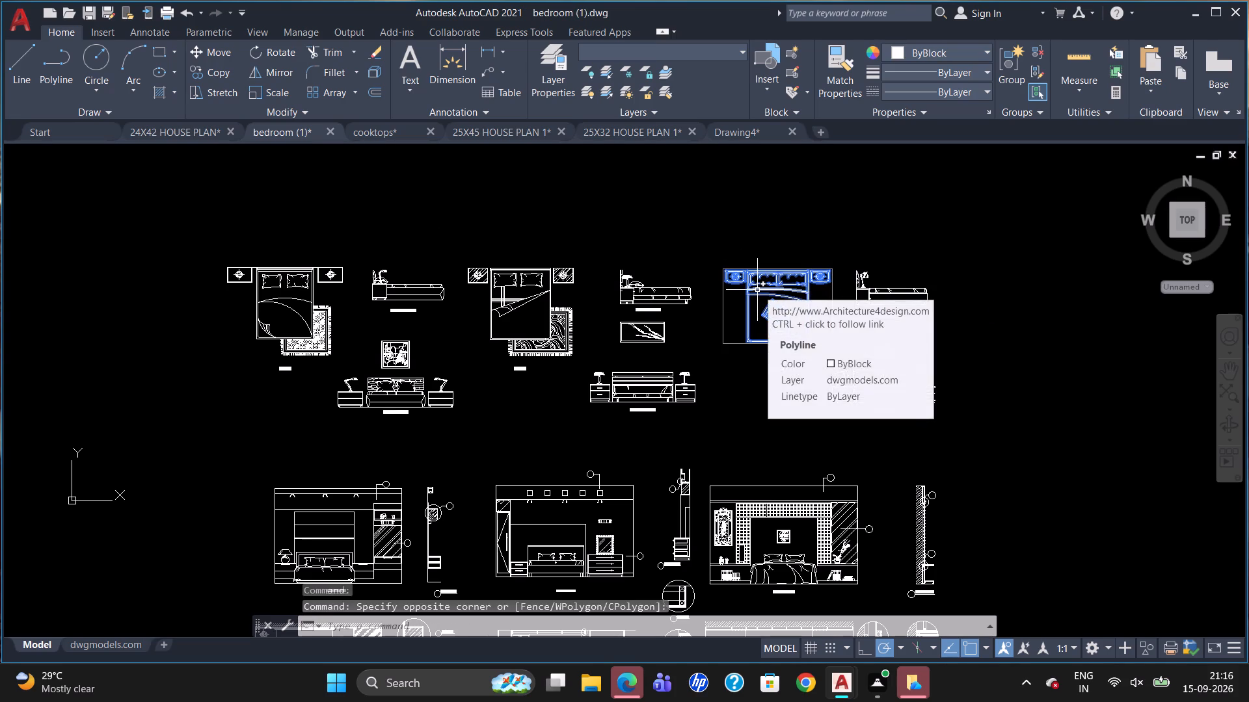
{"action": "key", "text": "ctrl+c"}
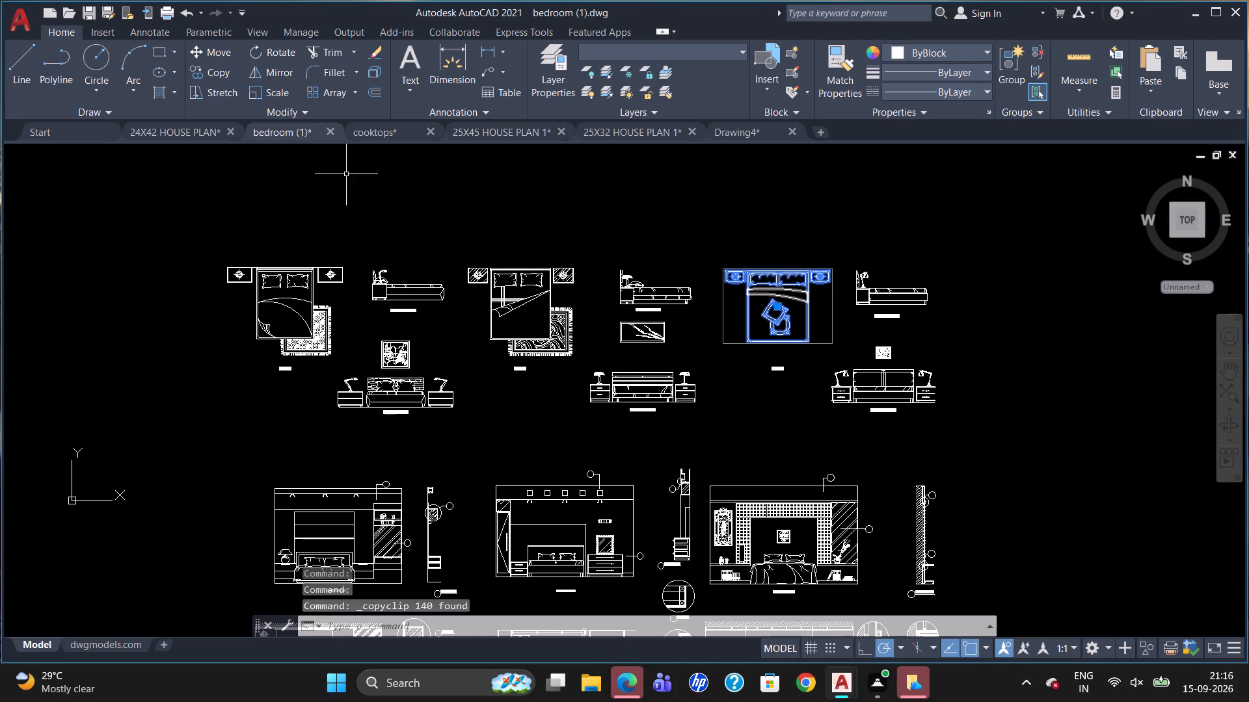
{"action": "left_click", "coordinate": [742, 127]}
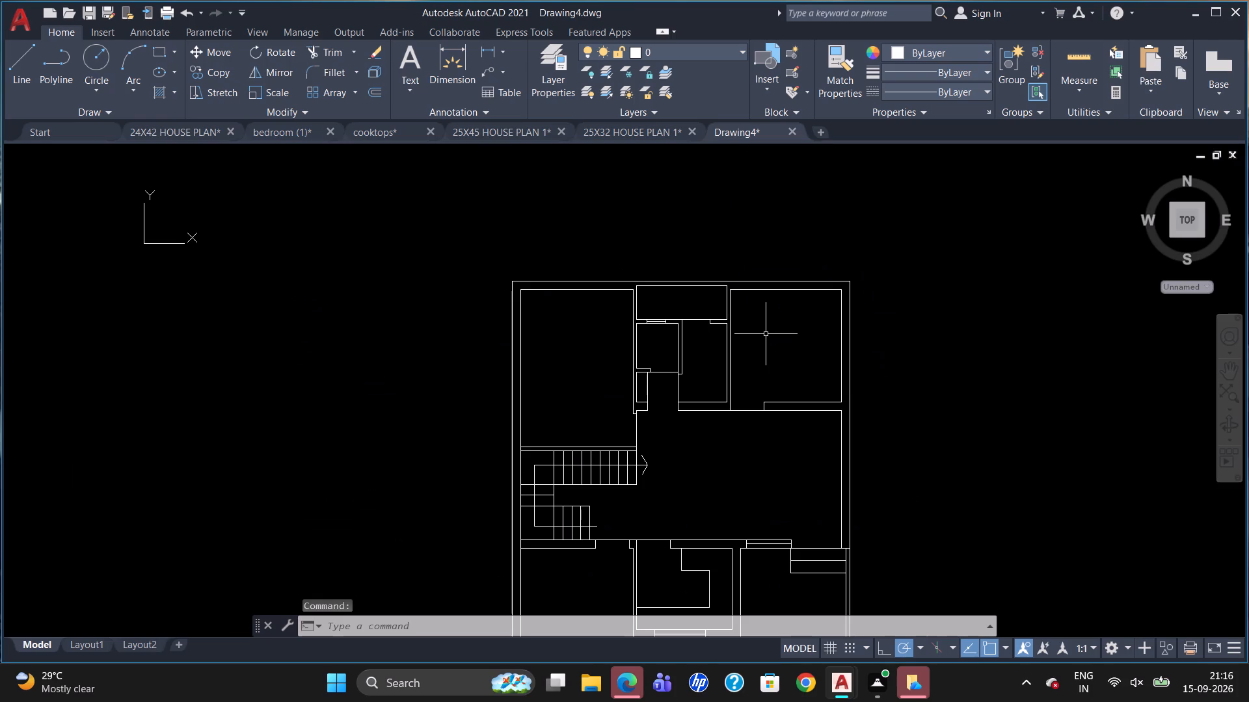
{"action": "left_click", "coordinate": [288, 137]}
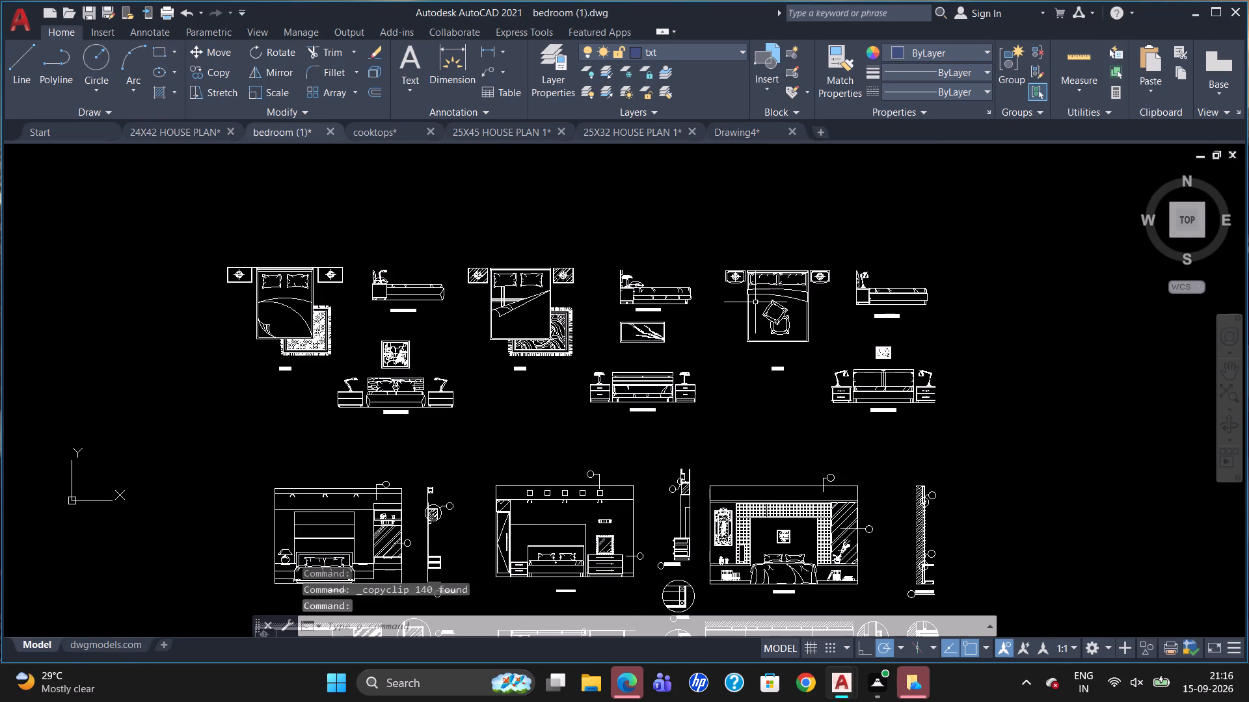
{"action": "left_click", "coordinate": [776, 274]}
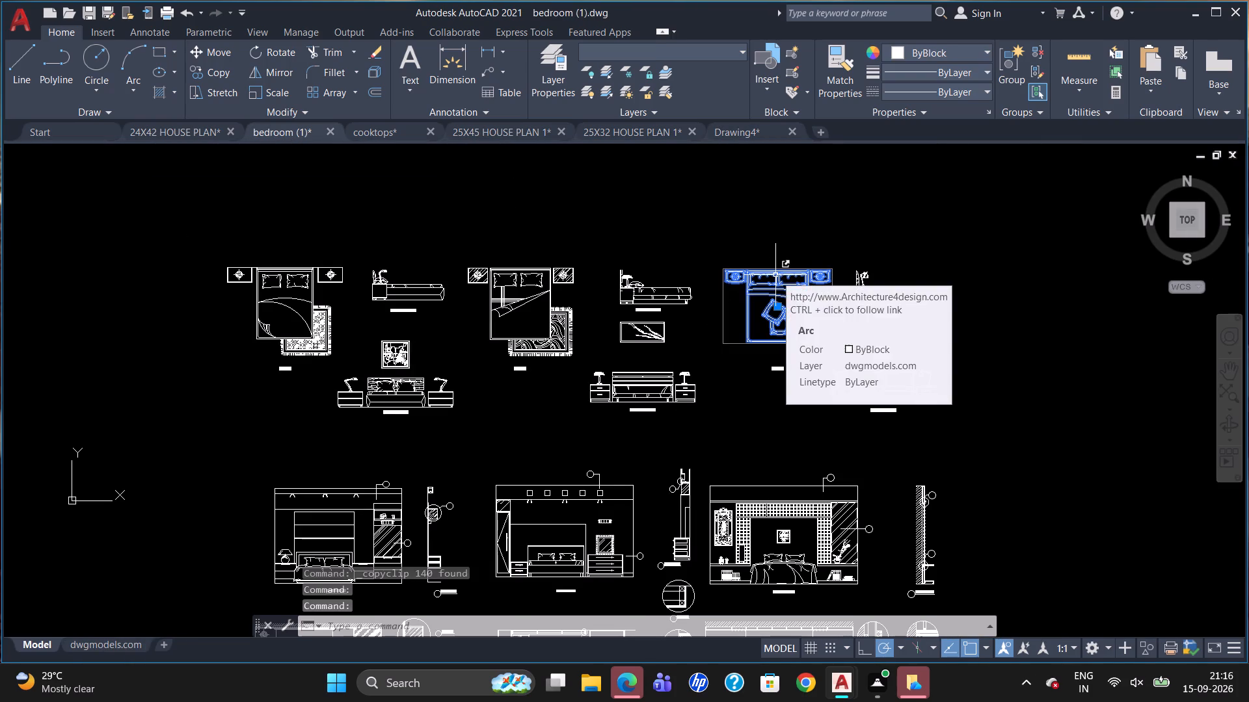
{"action": "key", "text": "ctrl+c"}
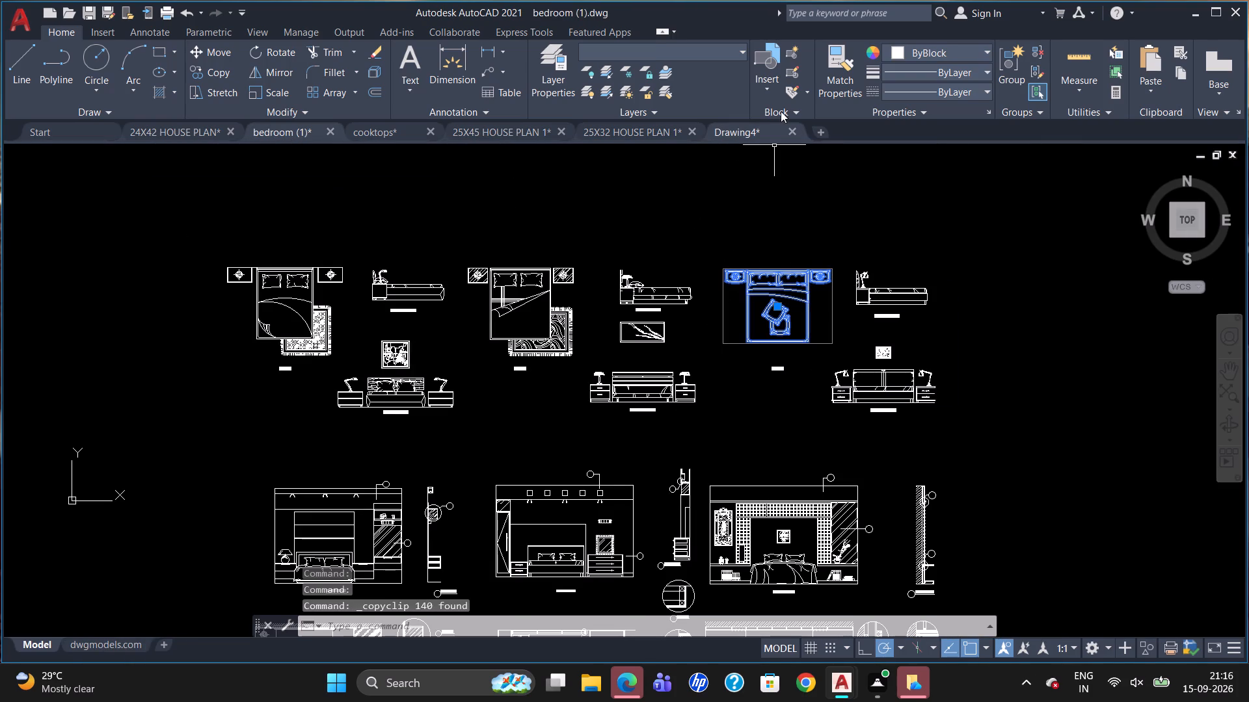
{"action": "left_click", "coordinate": [748, 131]}
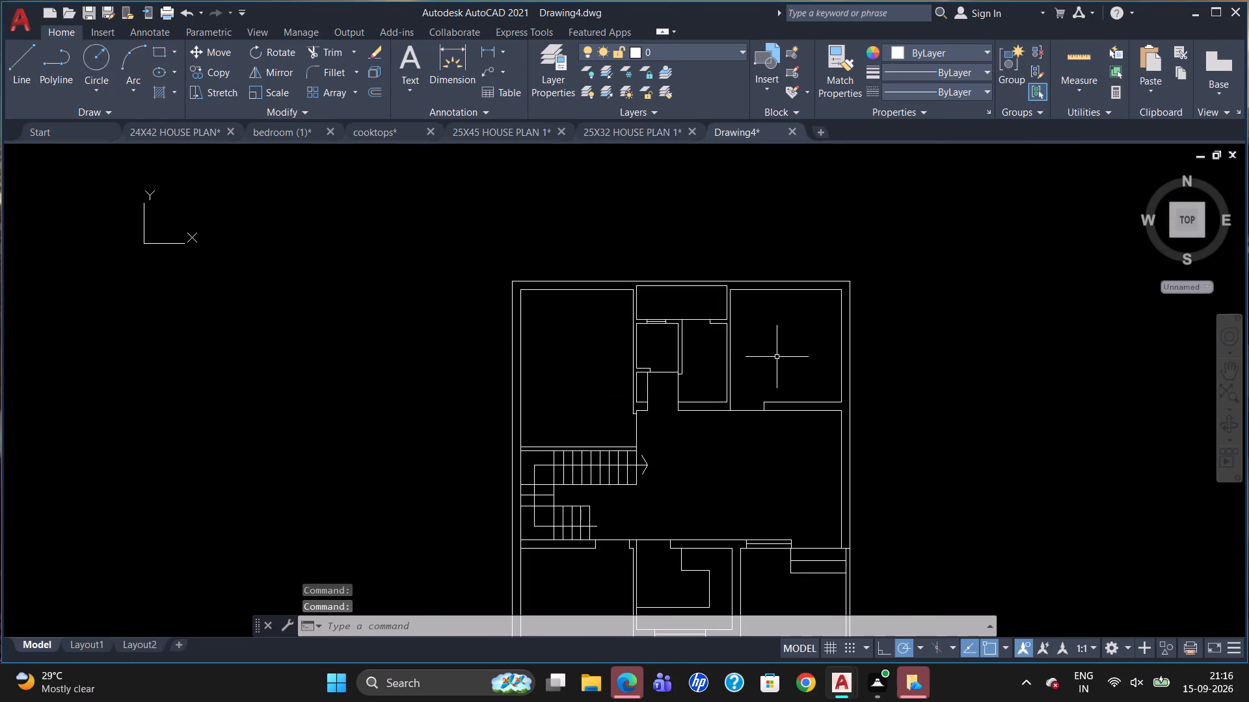
{"action": "key", "text": "ctrl+v"}
{"action": "left_click", "coordinate": [777, 355]}
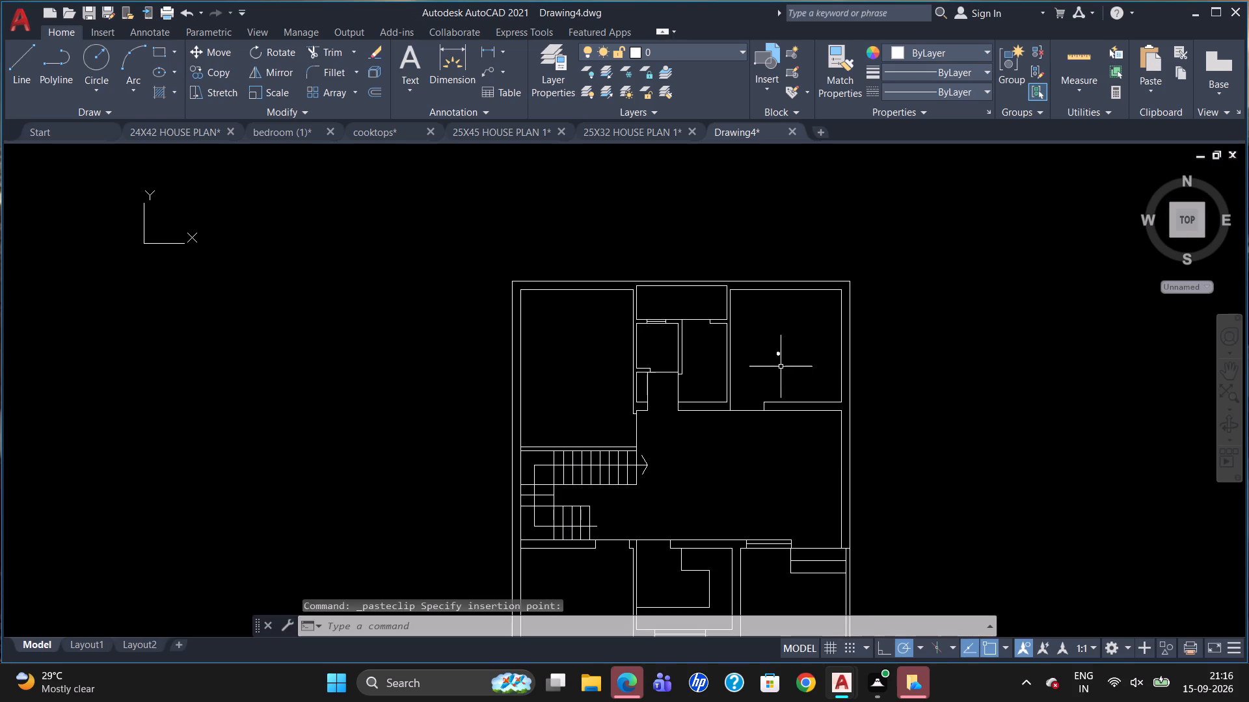
Group all the pieces of the tiny pasted bed in the upper-right bedroom.
{"action": "left_click_drag", "start_coordinate": [808, 362], "coordinate": [785, 336]}
{"action": "left_click_drag", "start_coordinate": [781, 335], "coordinate": [763, 371]}
{"action": "left_click_drag", "start_coordinate": [807, 363], "coordinate": [780, 352]}
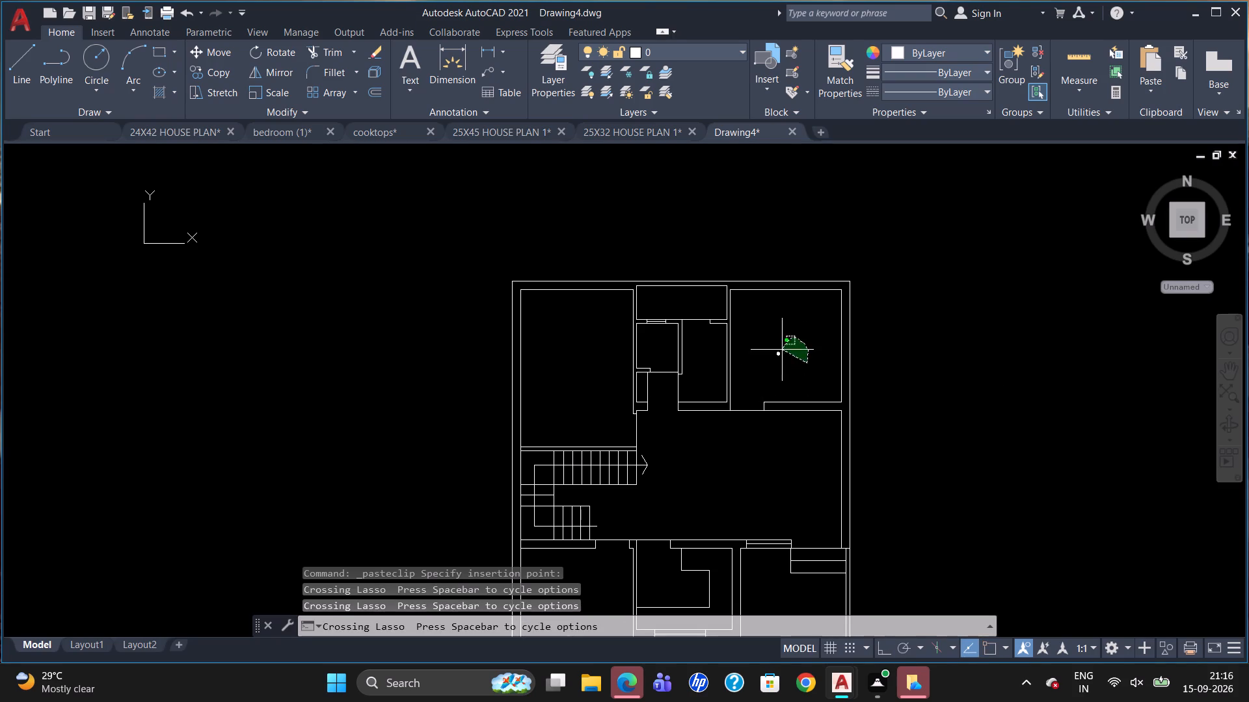
{"action": "left_click_drag", "start_coordinate": [780, 352], "coordinate": [766, 372]}
{"action": "left_click", "coordinate": [1017, 71]}
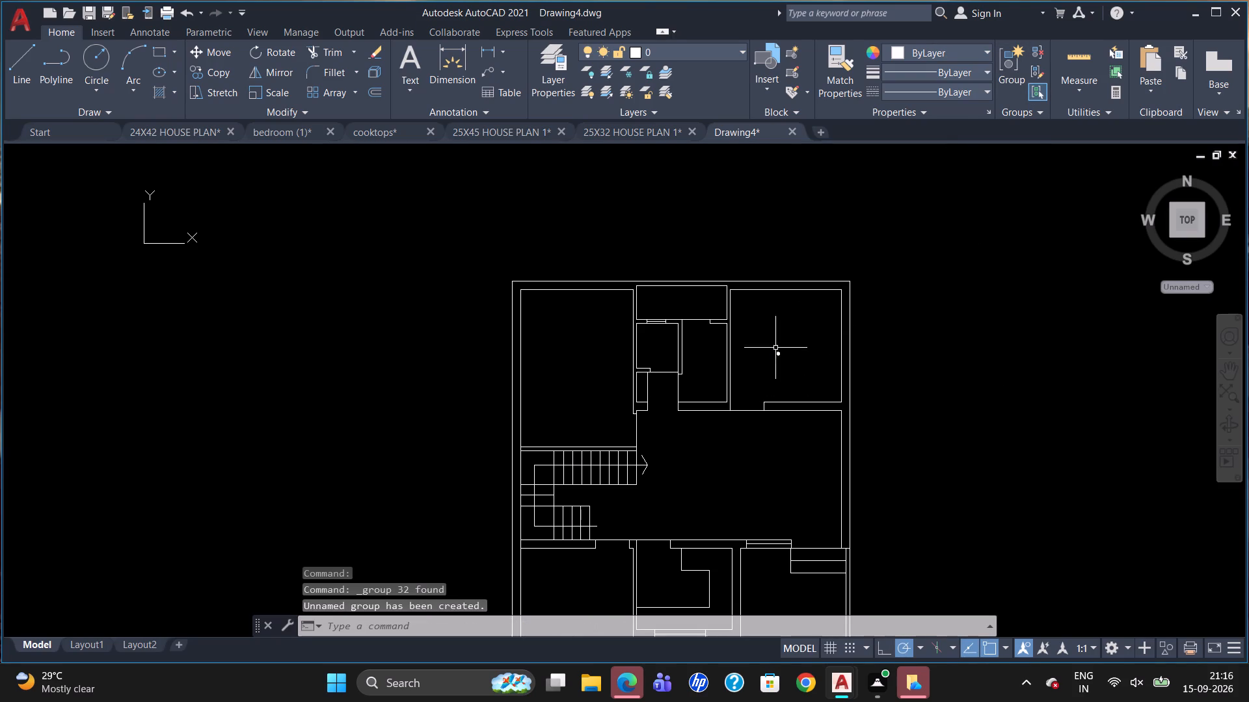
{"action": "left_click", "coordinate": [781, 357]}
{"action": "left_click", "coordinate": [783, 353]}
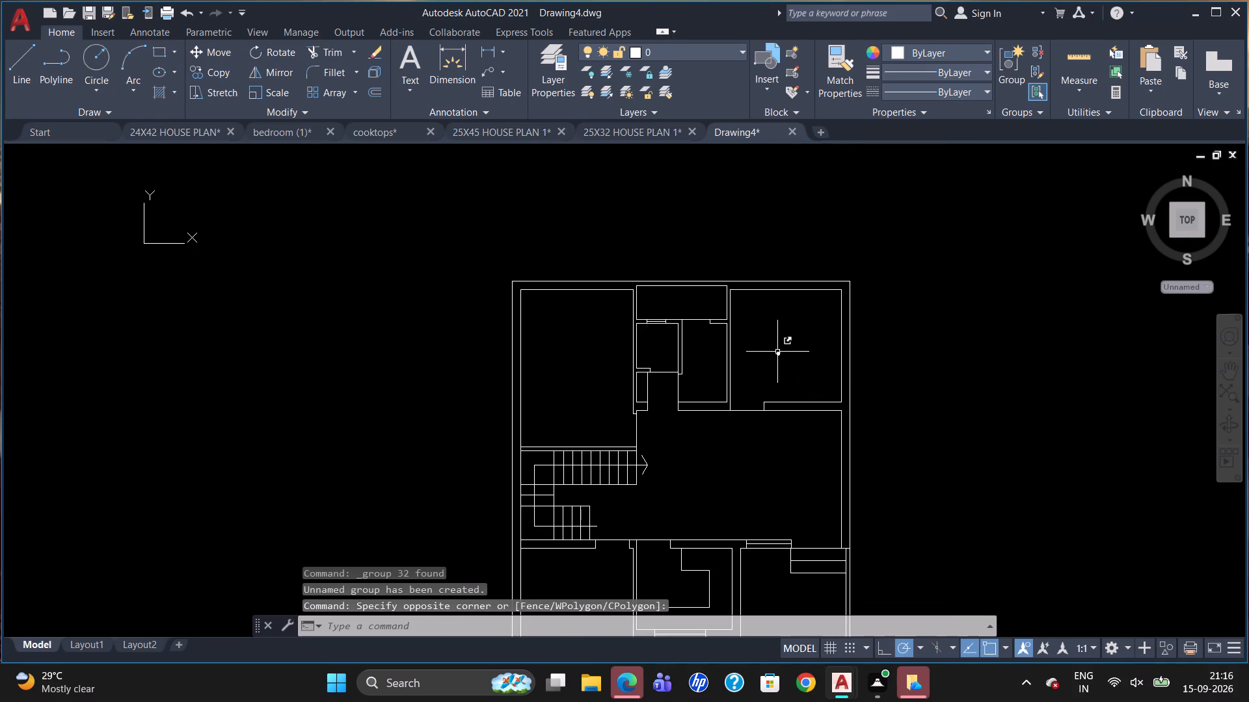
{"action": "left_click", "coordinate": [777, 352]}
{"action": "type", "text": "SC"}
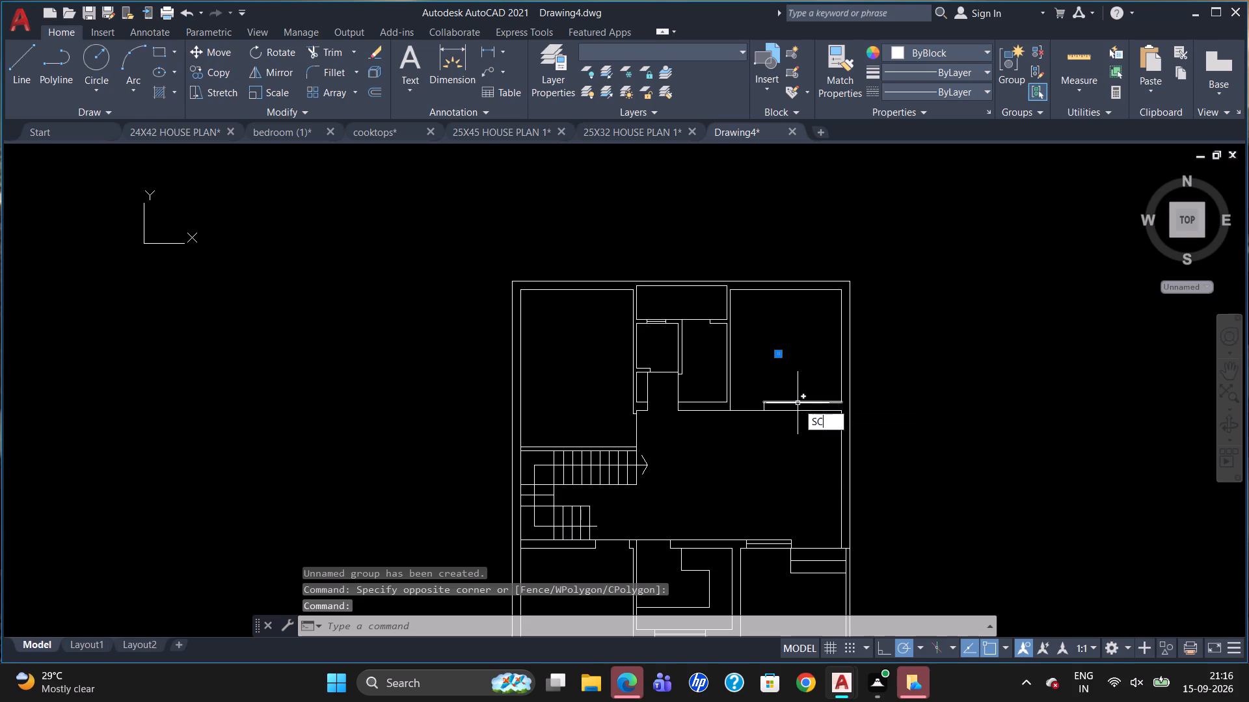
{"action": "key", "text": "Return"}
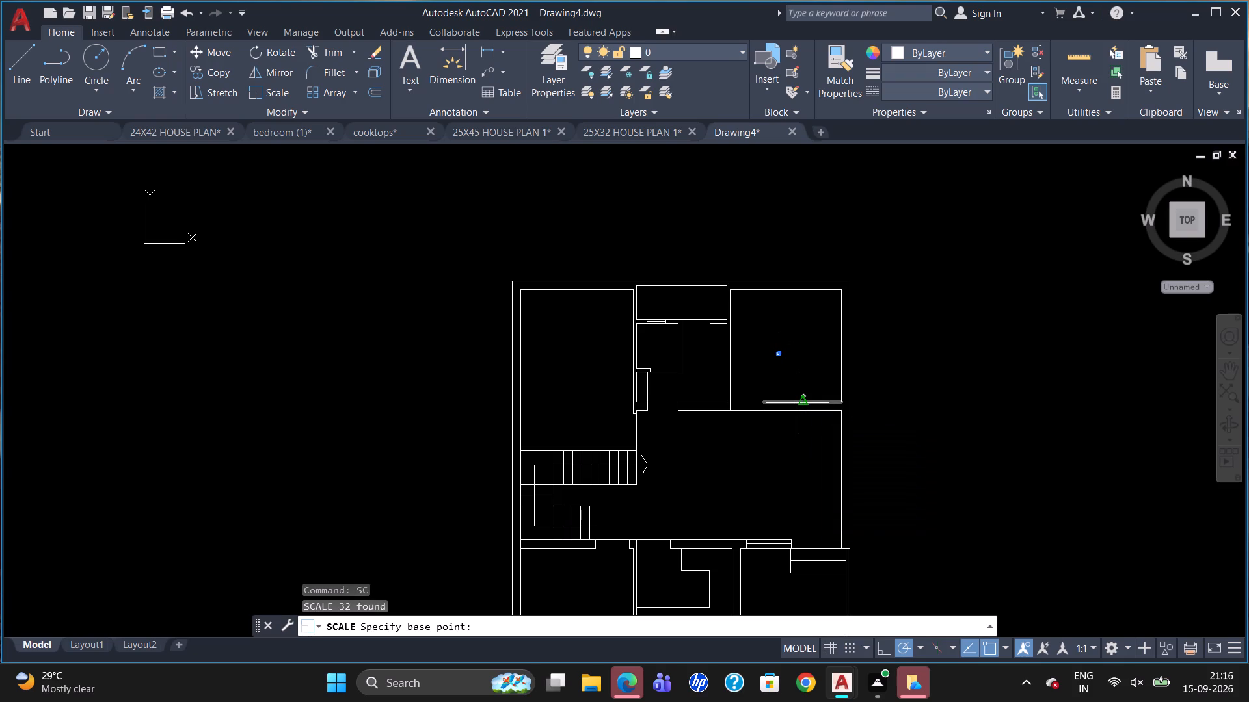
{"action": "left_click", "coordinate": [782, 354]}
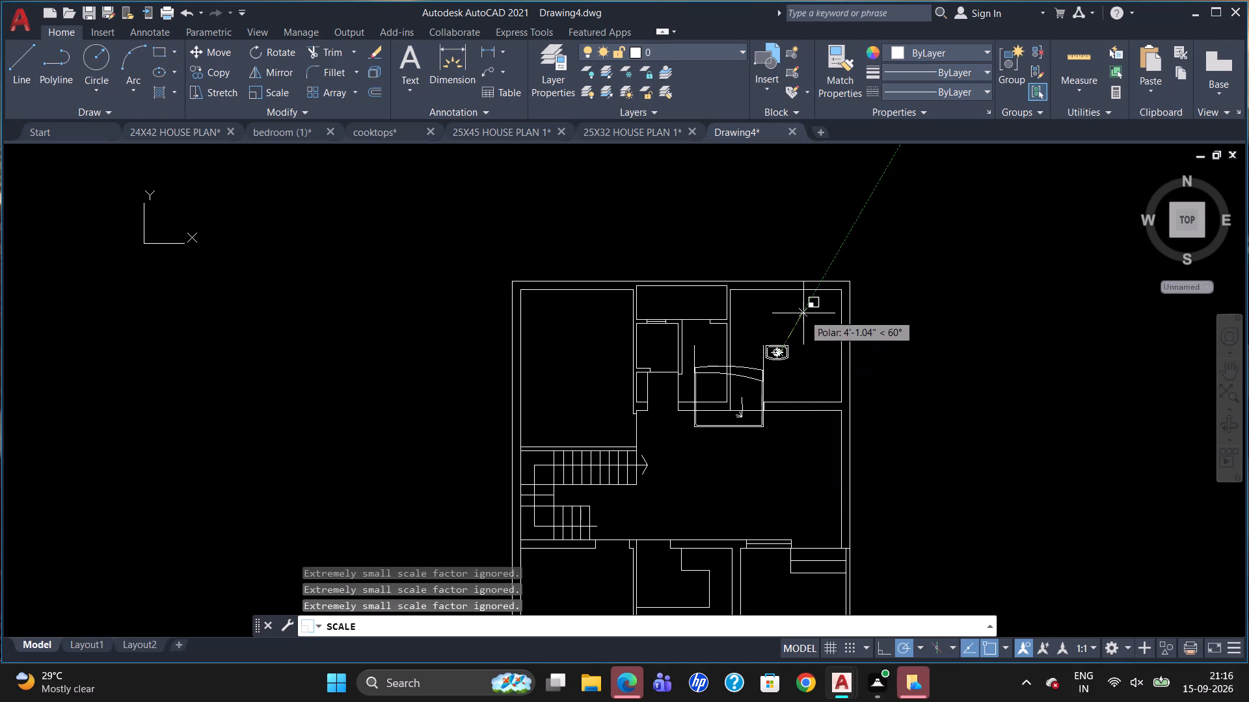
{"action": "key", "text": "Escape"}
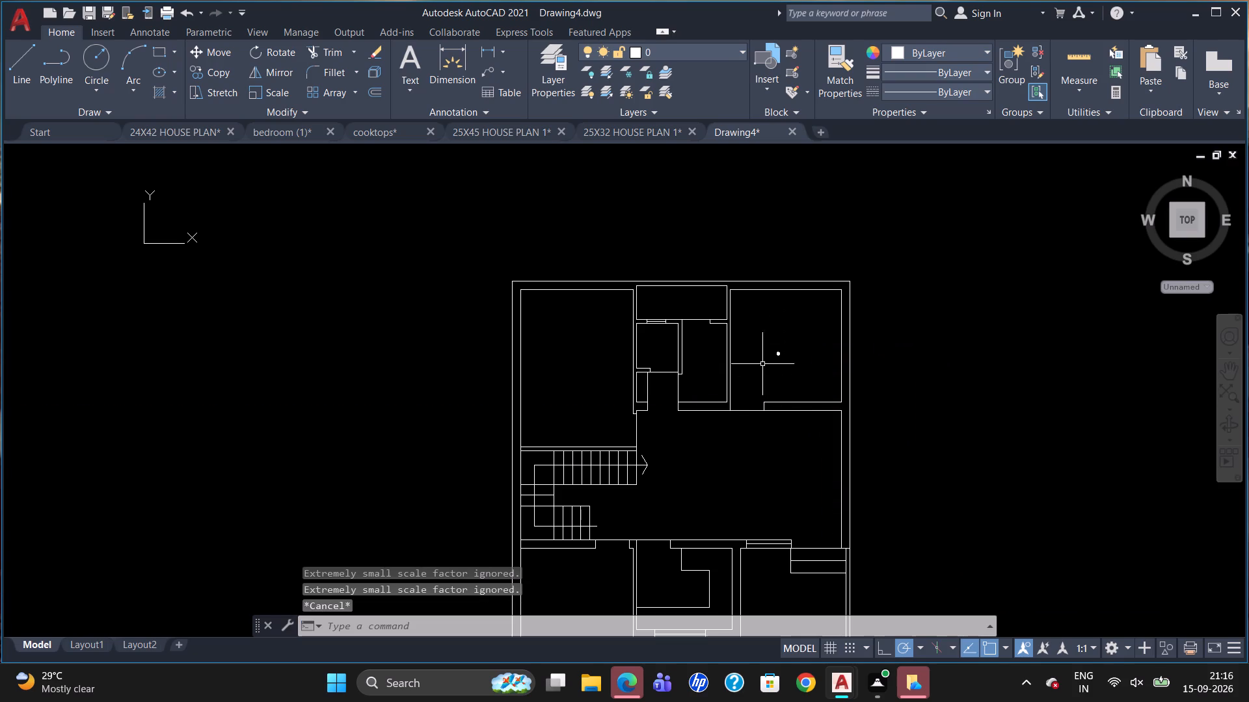
Select every piece of the tiny pasted double bed and side tables in the upper-right bedroom and group them.
{"action": "left_click", "coordinate": [779, 354]}
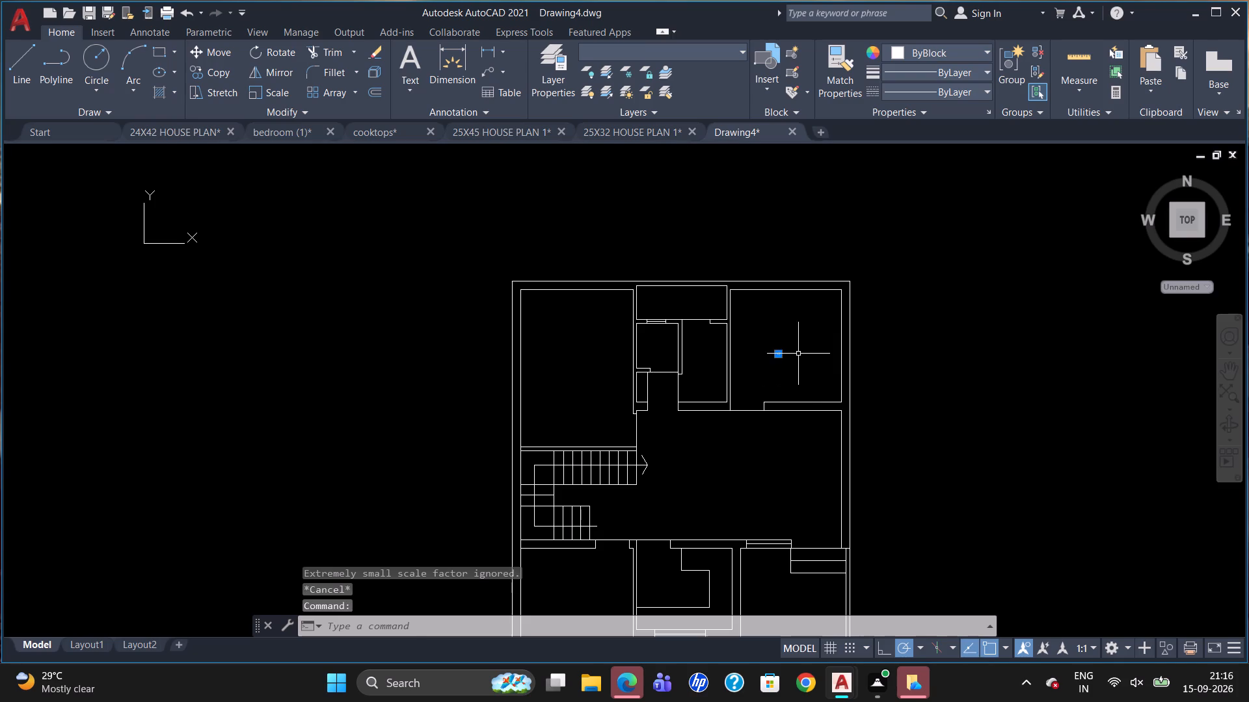
{"action": "scroll", "coordinate": [798, 354], "scroll_direction": "up", "scroll_amount": 3}
{"action": "scroll", "coordinate": [665, 365], "scroll_direction": "up", "scroll_amount": 3}
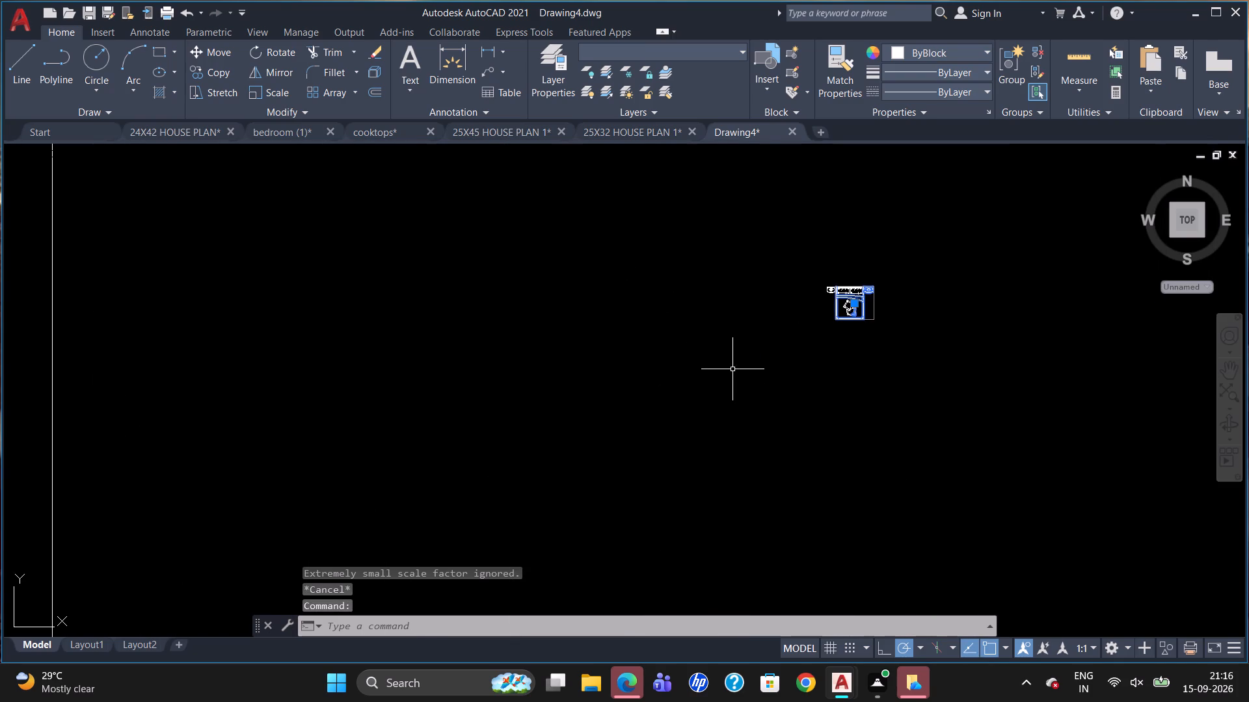
{"action": "left_click", "coordinate": [842, 292]}
{"action": "left_click", "coordinate": [850, 287]}
{"action": "key", "text": "Escape"}
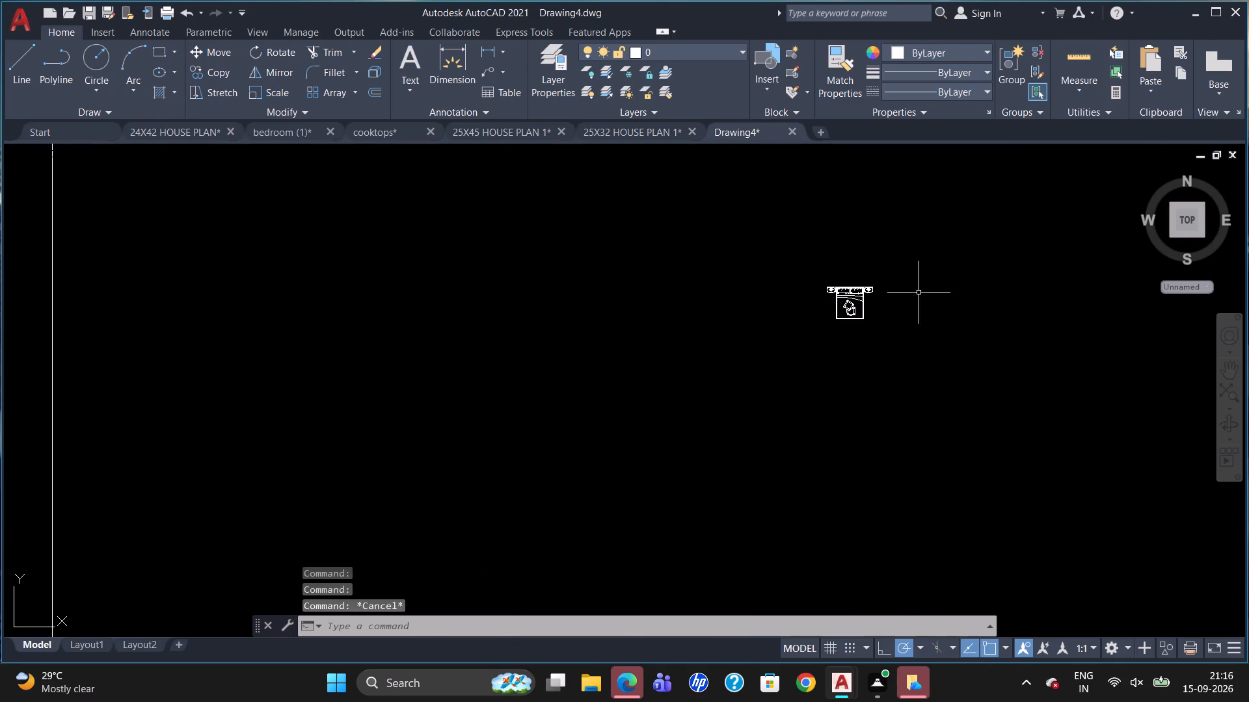
{"action": "left_click_drag", "start_coordinate": [891, 266], "coordinate": [787, 414]}
{"action": "left_click_drag", "start_coordinate": [962, 268], "coordinate": [751, 378]}
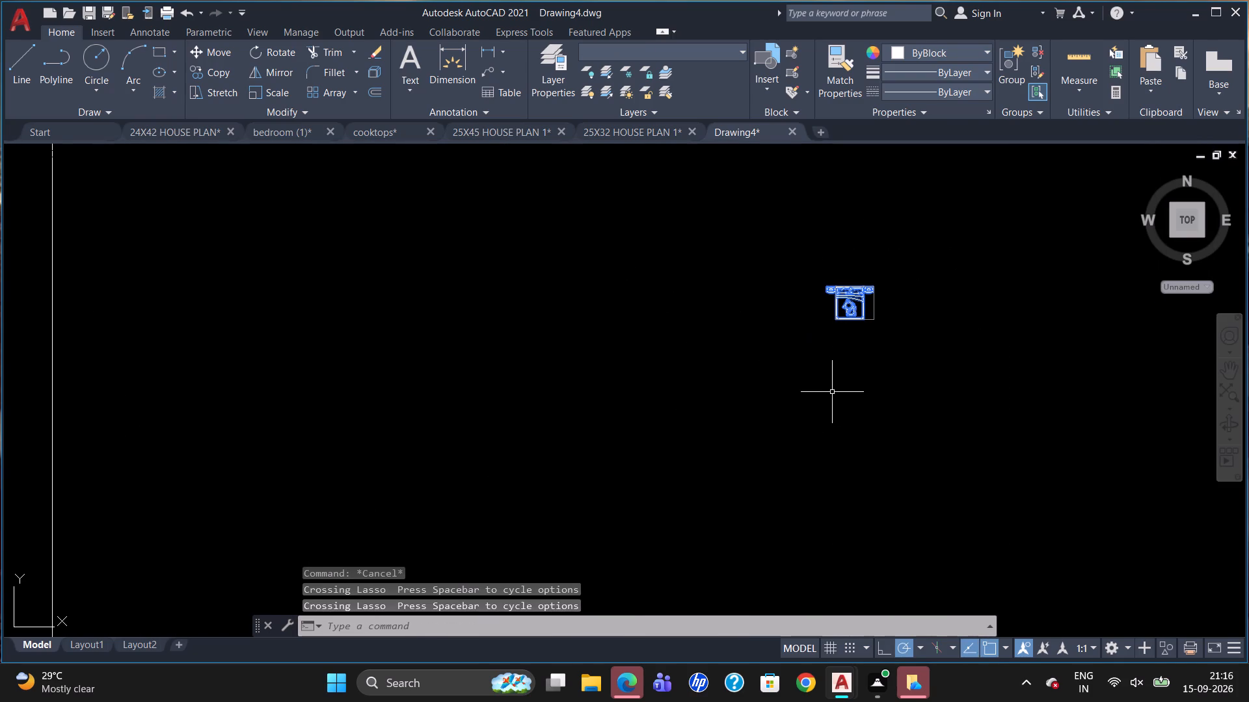
{"action": "left_click", "coordinate": [1012, 72]}
Scale the grouped bed up freehand by a factor of about 19, from a base point at its top corner.
{"action": "left_click", "coordinate": [840, 296]}
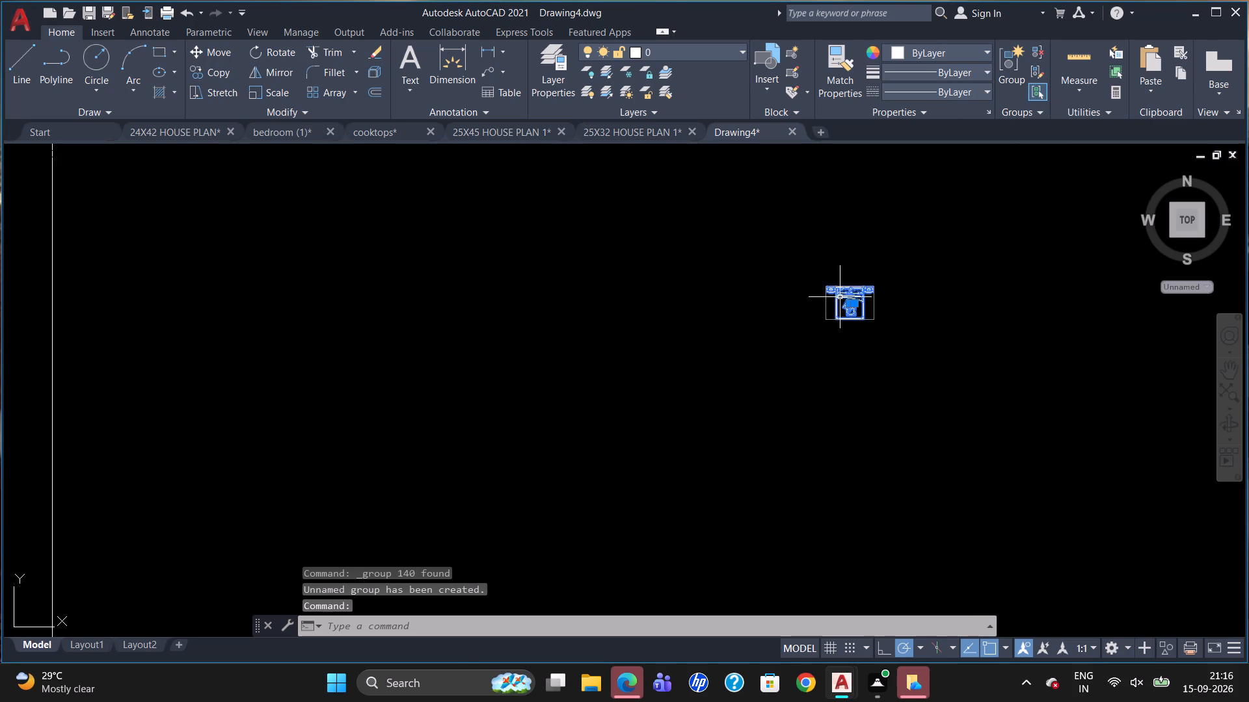
{"action": "scroll", "coordinate": [749, 389], "scroll_direction": "down", "scroll_amount": 3}
{"action": "type", "text": "SC"}
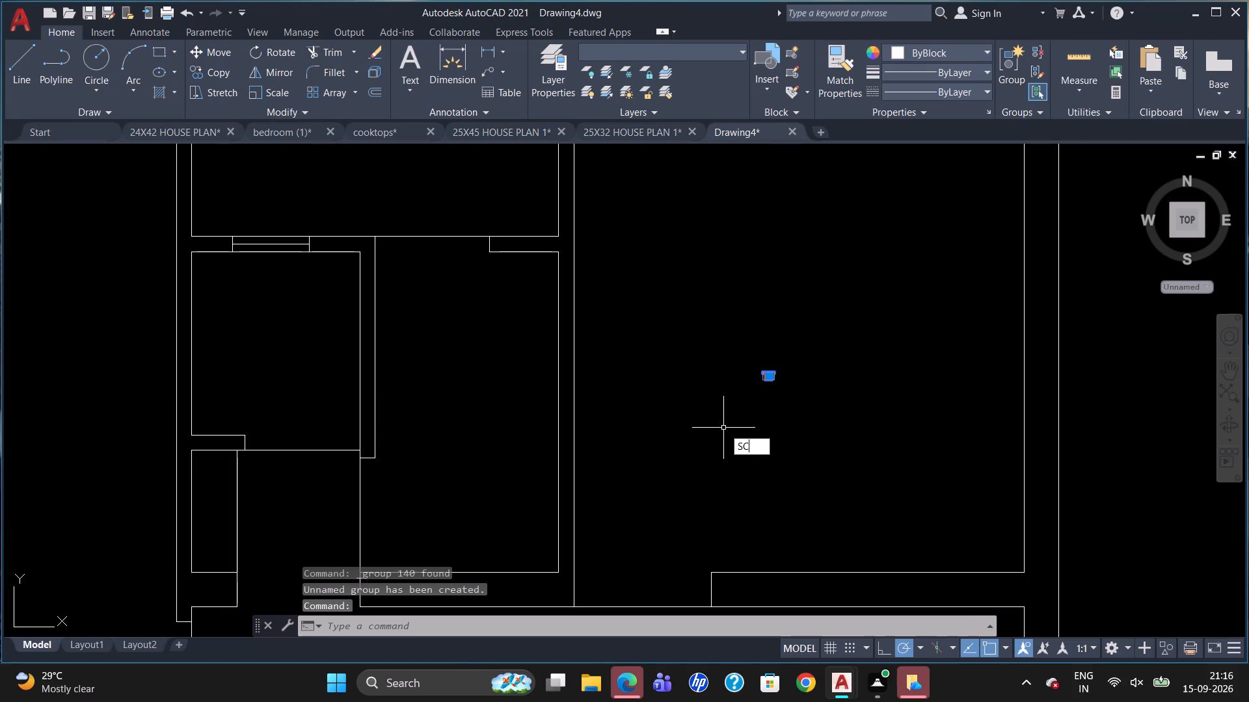
{"action": "key", "text": "Return"}
{"action": "left_click", "coordinate": [776, 368]}
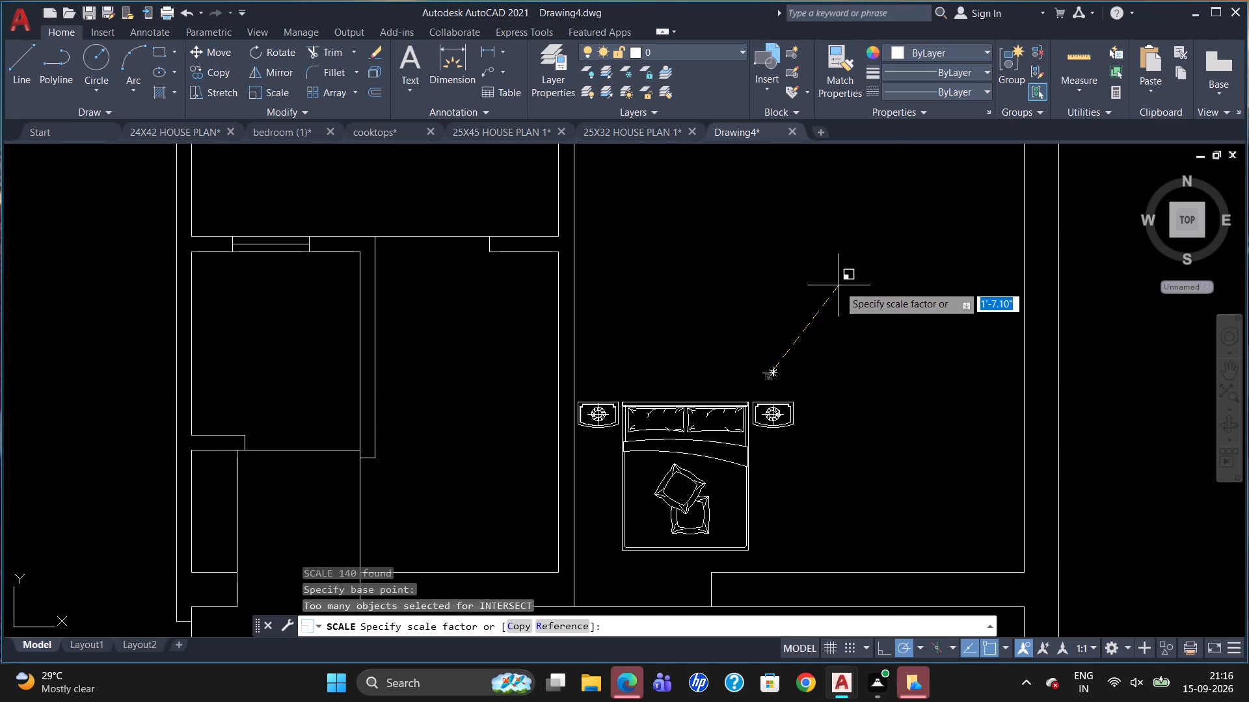
{"action": "left_click", "coordinate": [841, 283]}
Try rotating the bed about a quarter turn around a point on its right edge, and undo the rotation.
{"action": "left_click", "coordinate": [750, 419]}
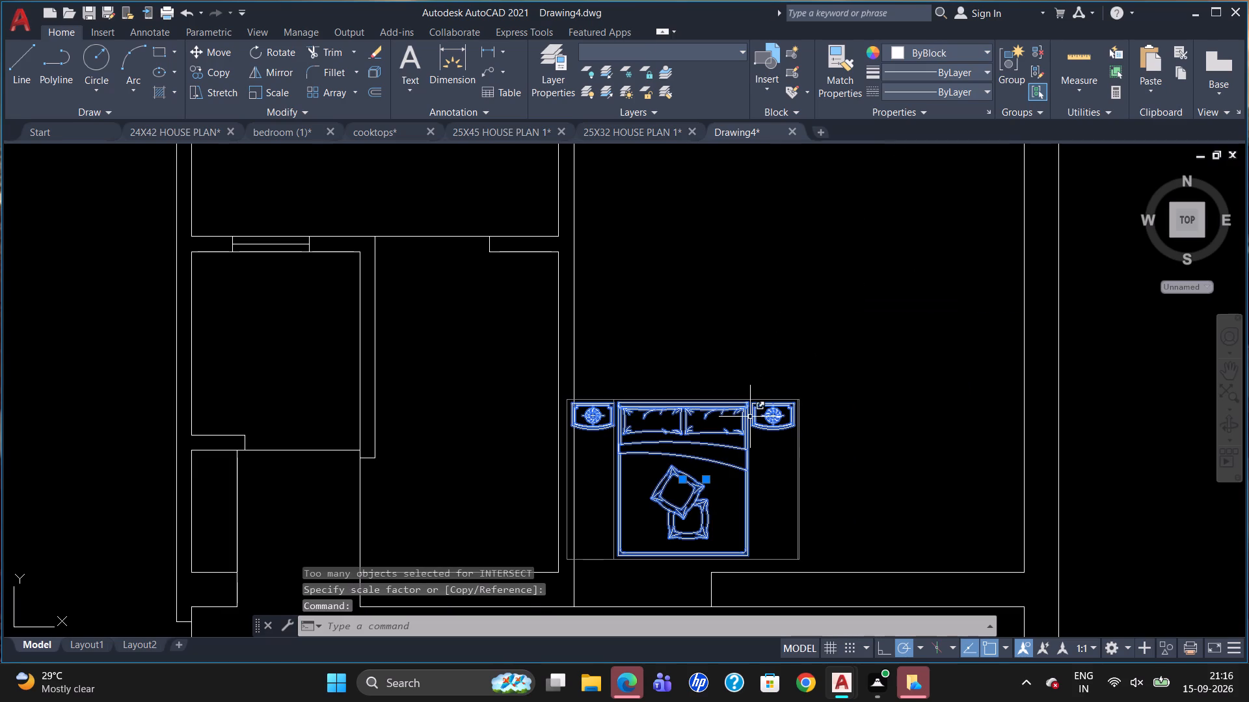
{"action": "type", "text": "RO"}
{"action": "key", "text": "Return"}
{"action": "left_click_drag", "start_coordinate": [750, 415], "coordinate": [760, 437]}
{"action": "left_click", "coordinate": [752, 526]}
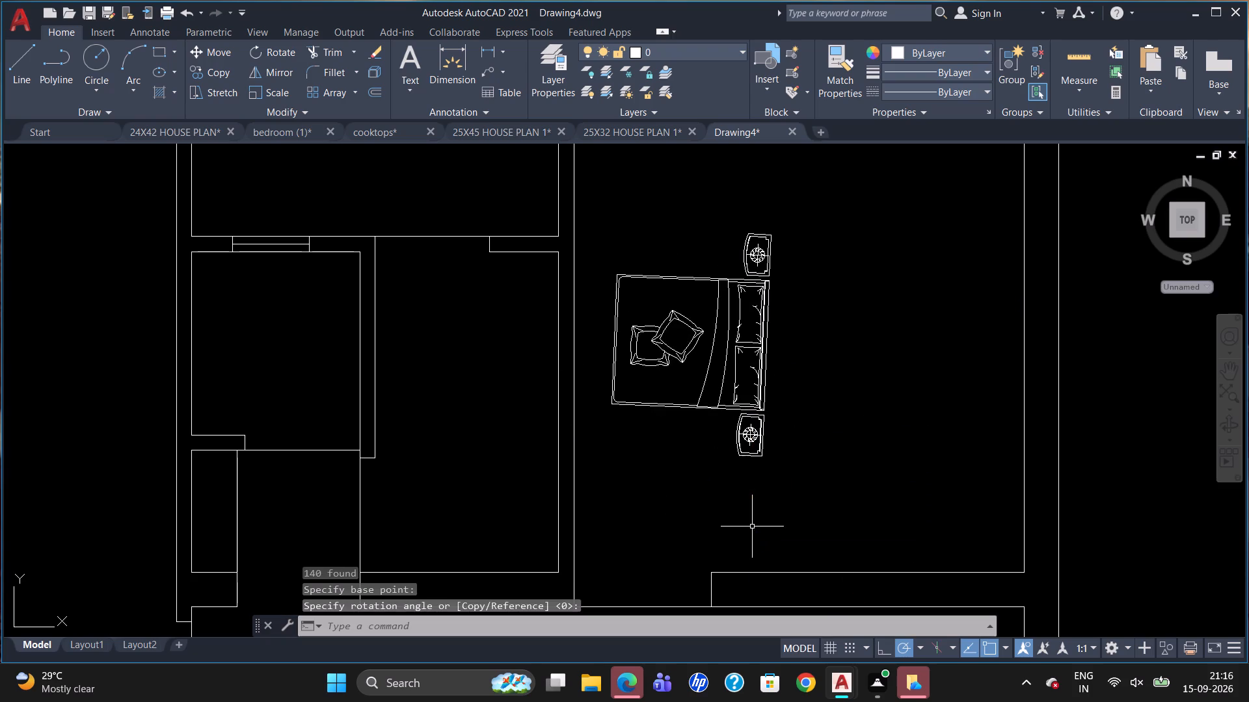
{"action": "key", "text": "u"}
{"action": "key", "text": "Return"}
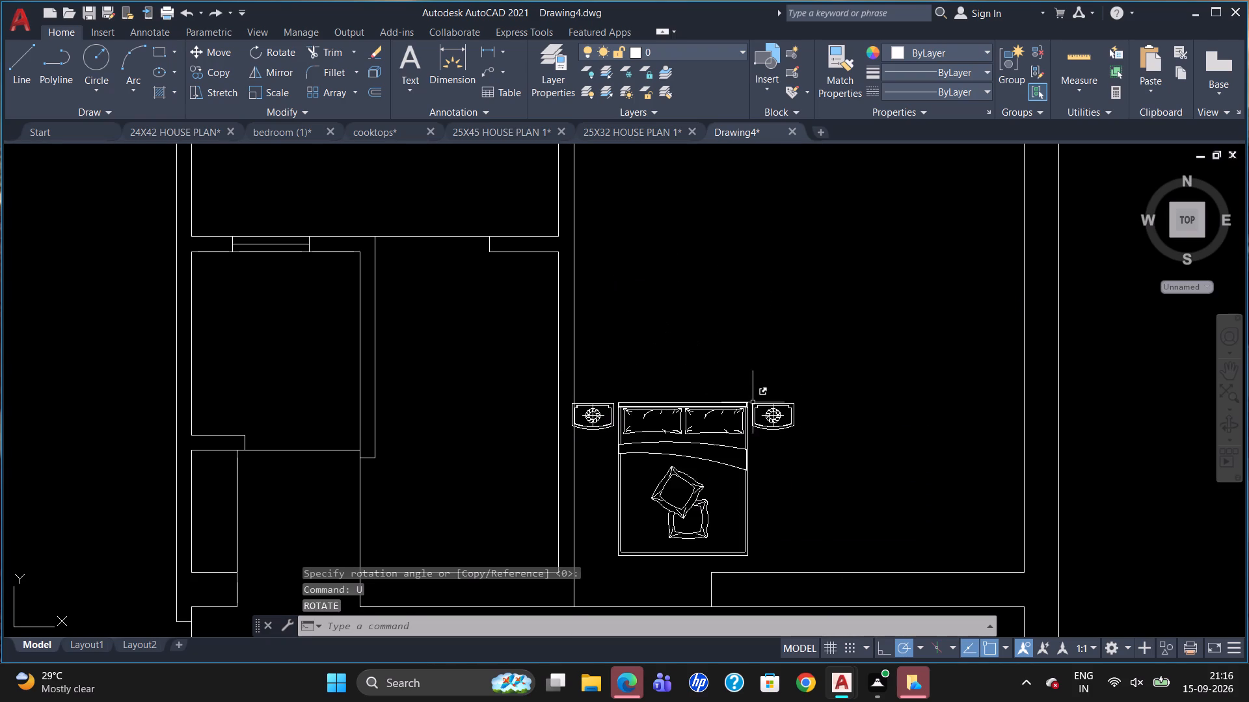
Rotate the bed 270° about the middle of its headboard edge so the headboard faces the right-hand wall.
{"action": "left_click", "coordinate": [733, 411]}
{"action": "type", "text": "RO"}
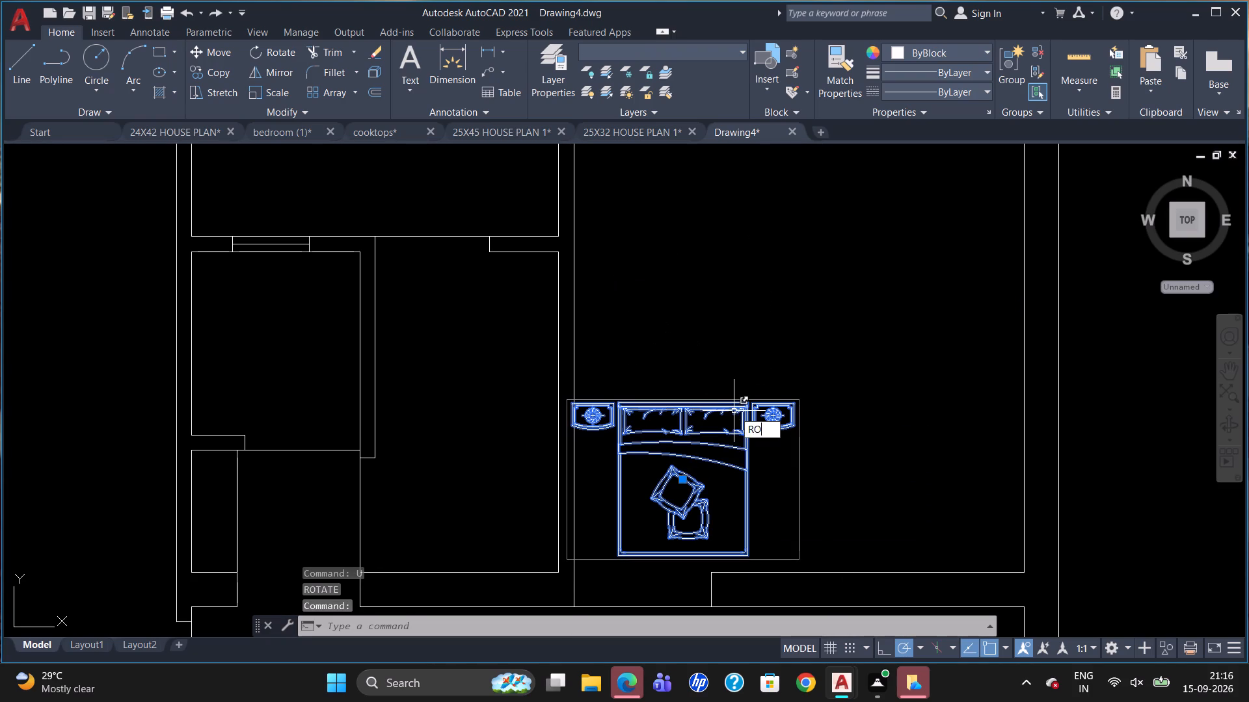
{"action": "key", "text": "Return"}
{"action": "left_click", "coordinate": [688, 402]}
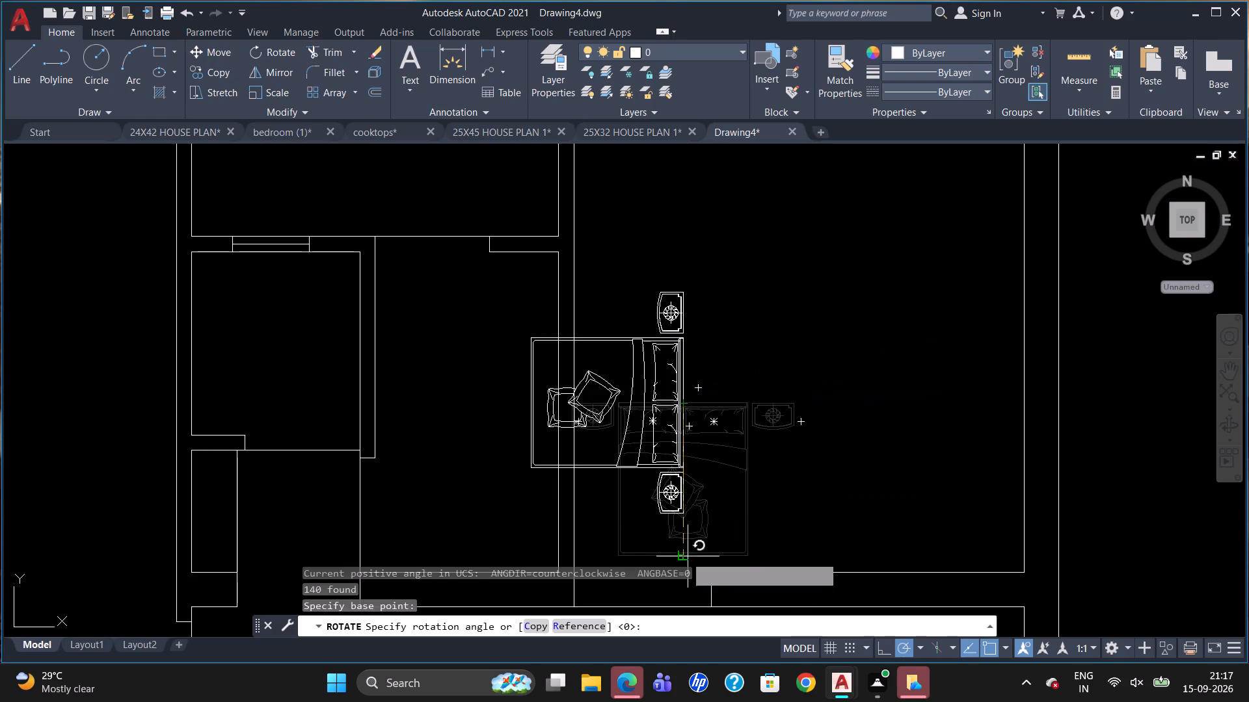
{"action": "left_click", "coordinate": [690, 525]}
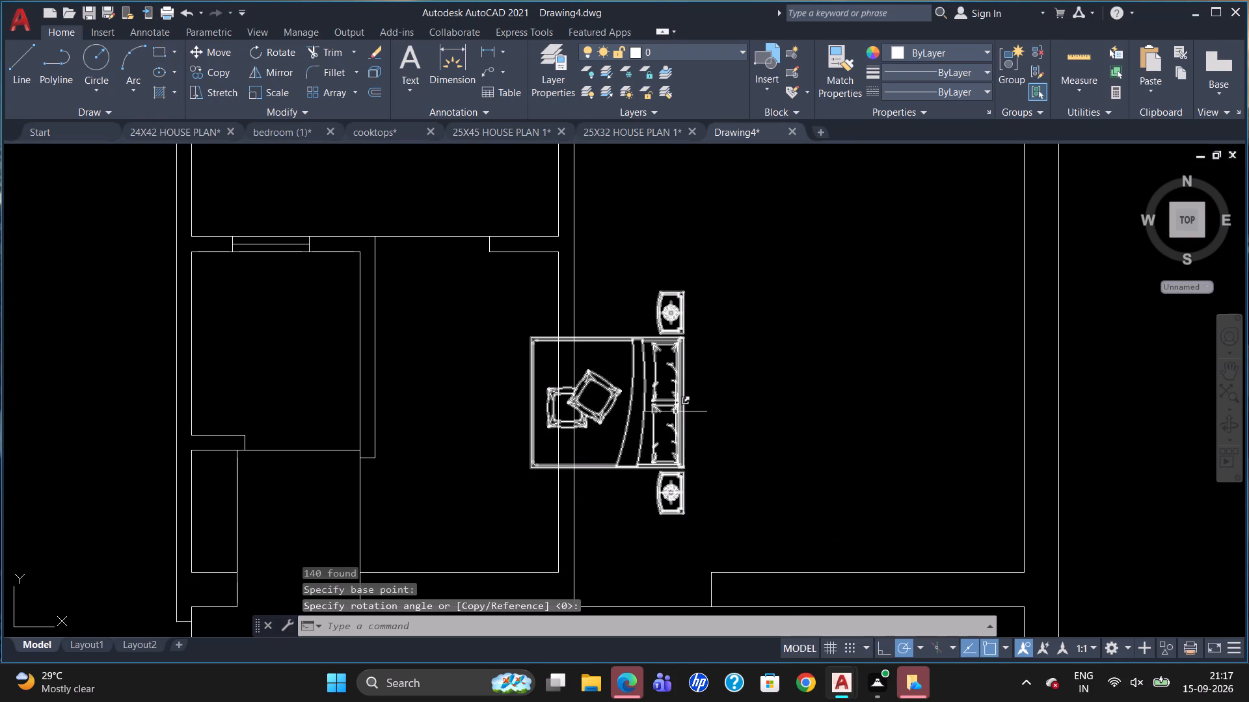
Move the rotated bed about 6'-9" into the upper-right bedroom, near its right wall.
{"action": "left_click", "coordinate": [675, 411]}
{"action": "scroll", "coordinate": [686, 409], "scroll_direction": "down", "scroll_amount": 2}
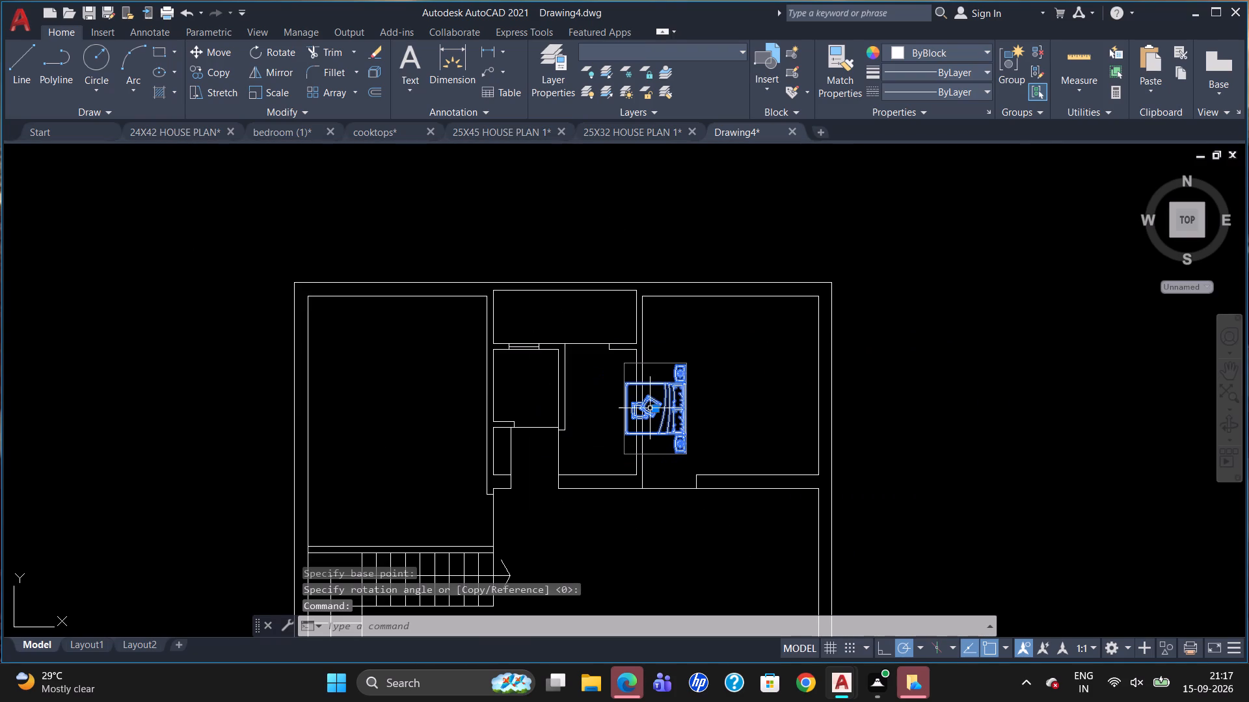
{"action": "left_click", "coordinate": [656, 406]}
{"action": "scroll", "coordinate": [768, 356], "scroll_direction": "up", "scroll_amount": 3}
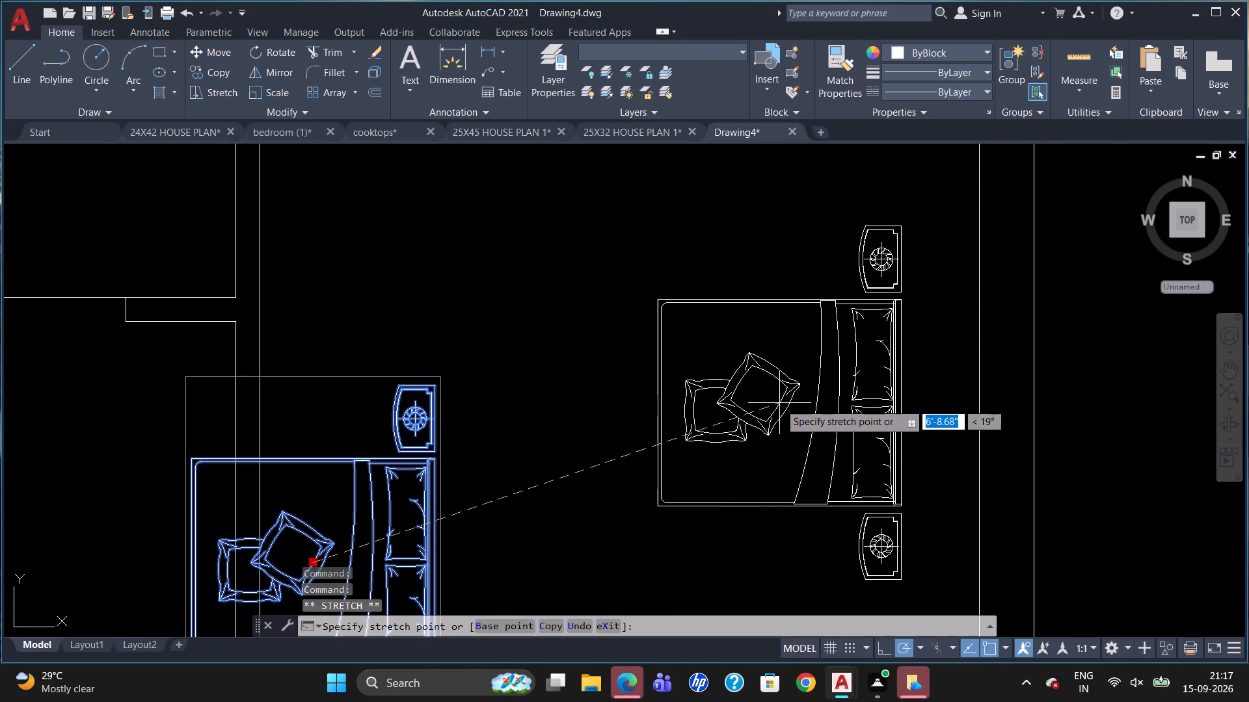
{"action": "left_click", "coordinate": [784, 414]}
{"action": "key", "text": "Escape"}
Scale the bed up by a factor of about 1.8 so it fills the right side of the upper-right bedroom.
{"action": "scroll", "coordinate": [843, 329], "scroll_direction": "down", "scroll_amount": 2}
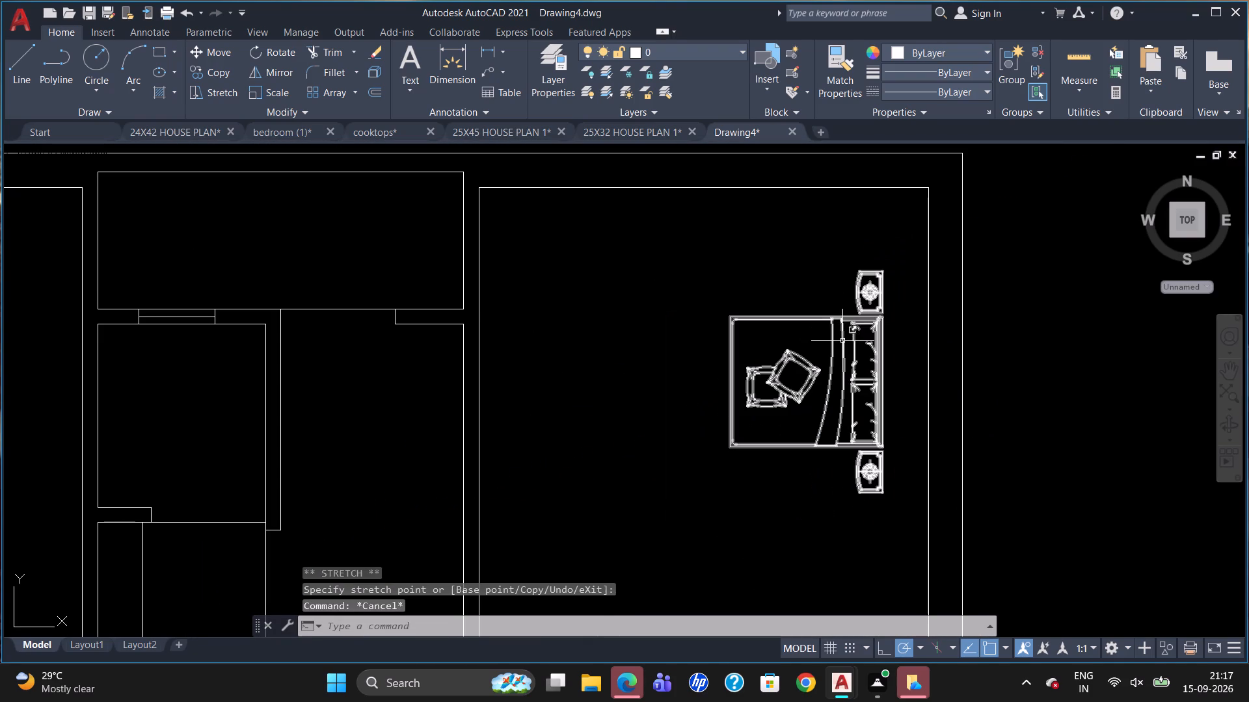
{"action": "left_click", "coordinate": [848, 323]}
{"action": "left_click", "coordinate": [828, 314]}
{"action": "type", "text": "SC"}
{"action": "key", "text": "Return"}
{"action": "left_click", "coordinate": [839, 309]}
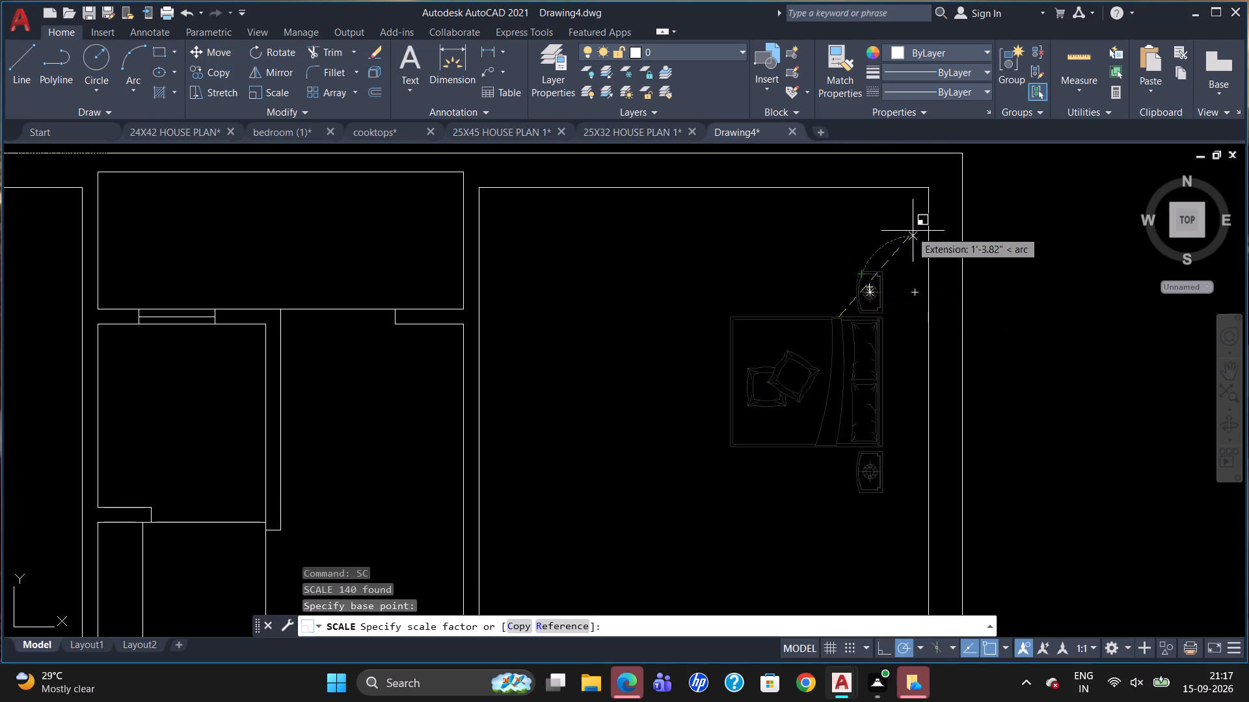
{"action": "left_click", "coordinate": [1002, 430]}
Copy the bed group about 24'-4" at 339°, into the empty space to the right of the plan.
{"action": "scroll", "coordinate": [827, 300], "scroll_direction": "down", "scroll_amount": 2}
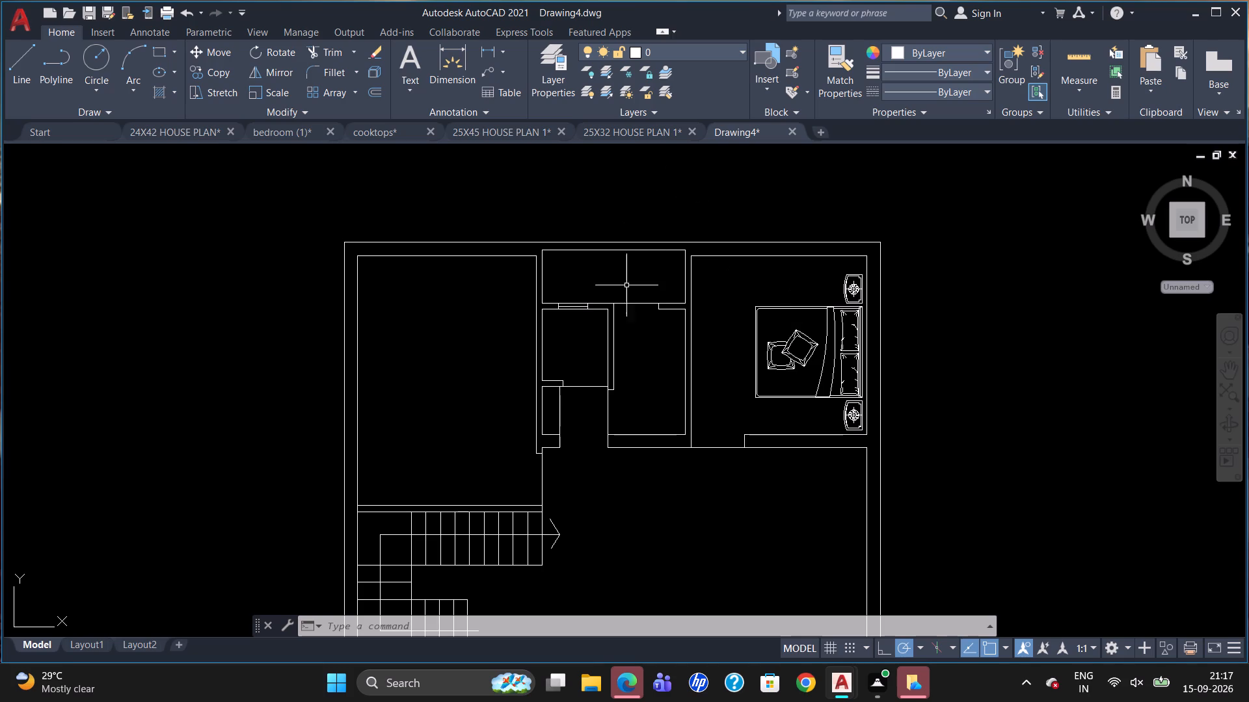
{"action": "scroll", "coordinate": [636, 325], "scroll_direction": "down", "scroll_amount": 2}
{"action": "left_click", "coordinate": [719, 332]}
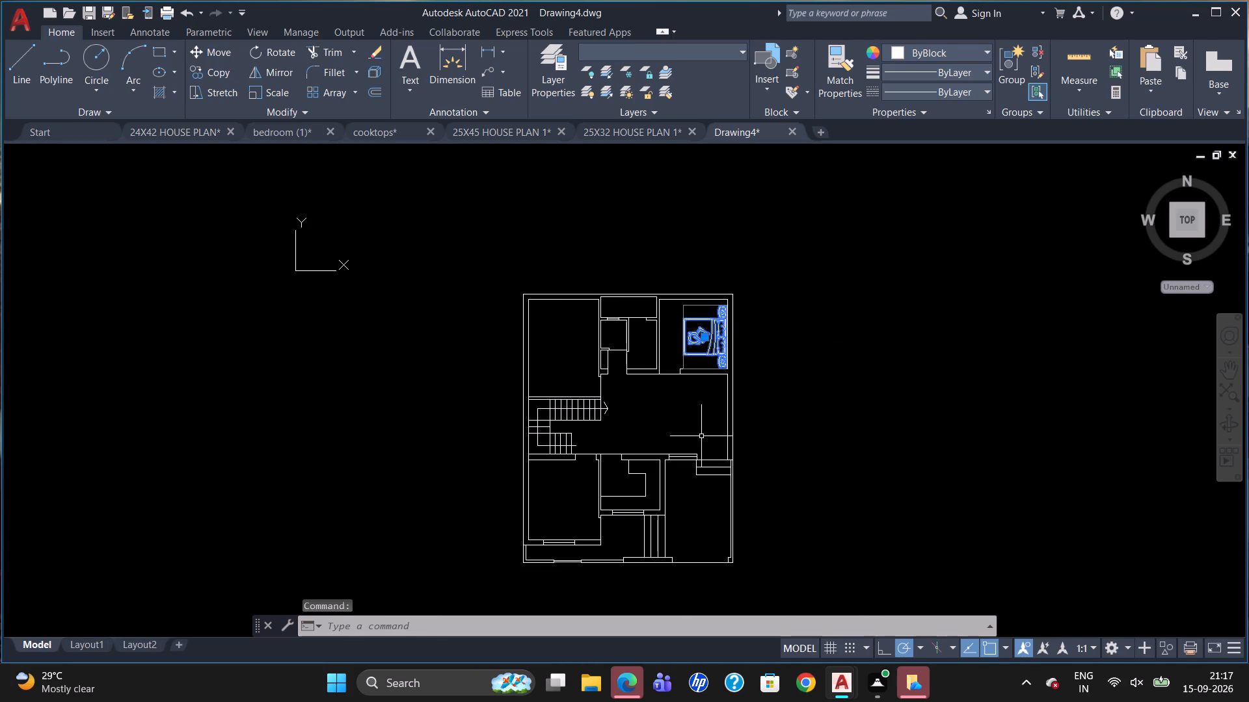
{"action": "type", "text": "CO"}
{"action": "key", "text": "Return"}
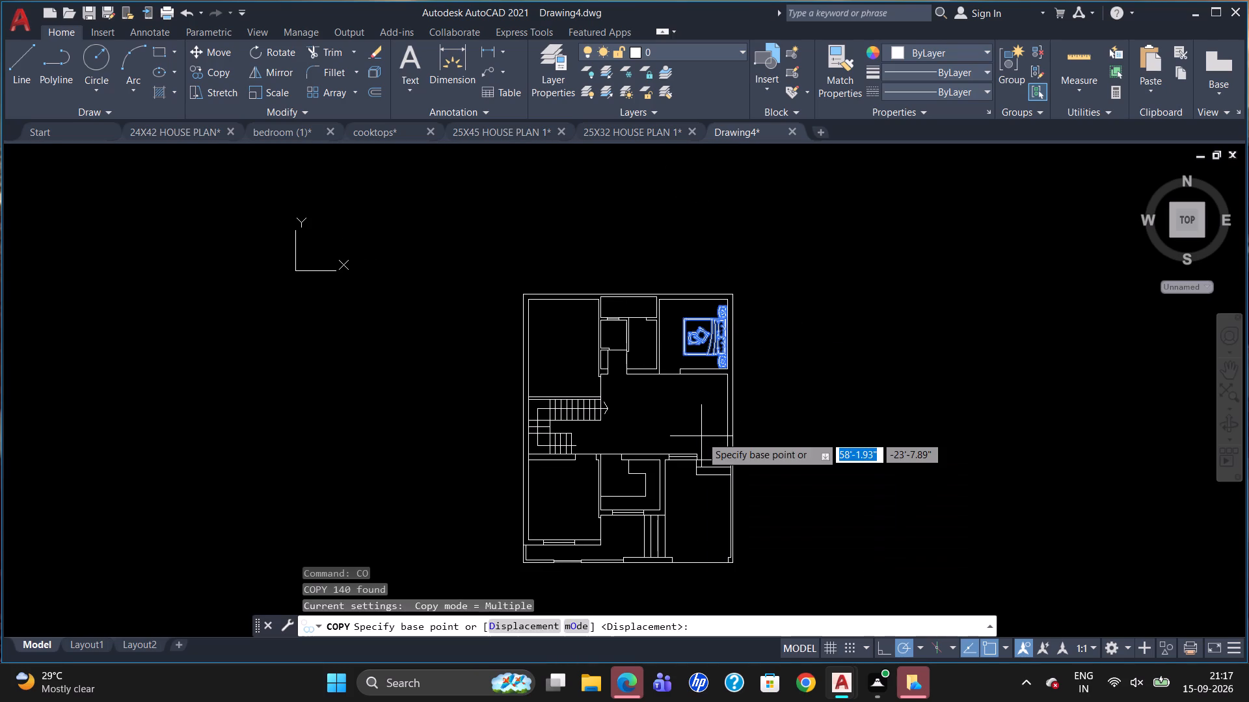
{"action": "left_click_drag", "start_coordinate": [712, 345], "coordinate": [732, 358]}
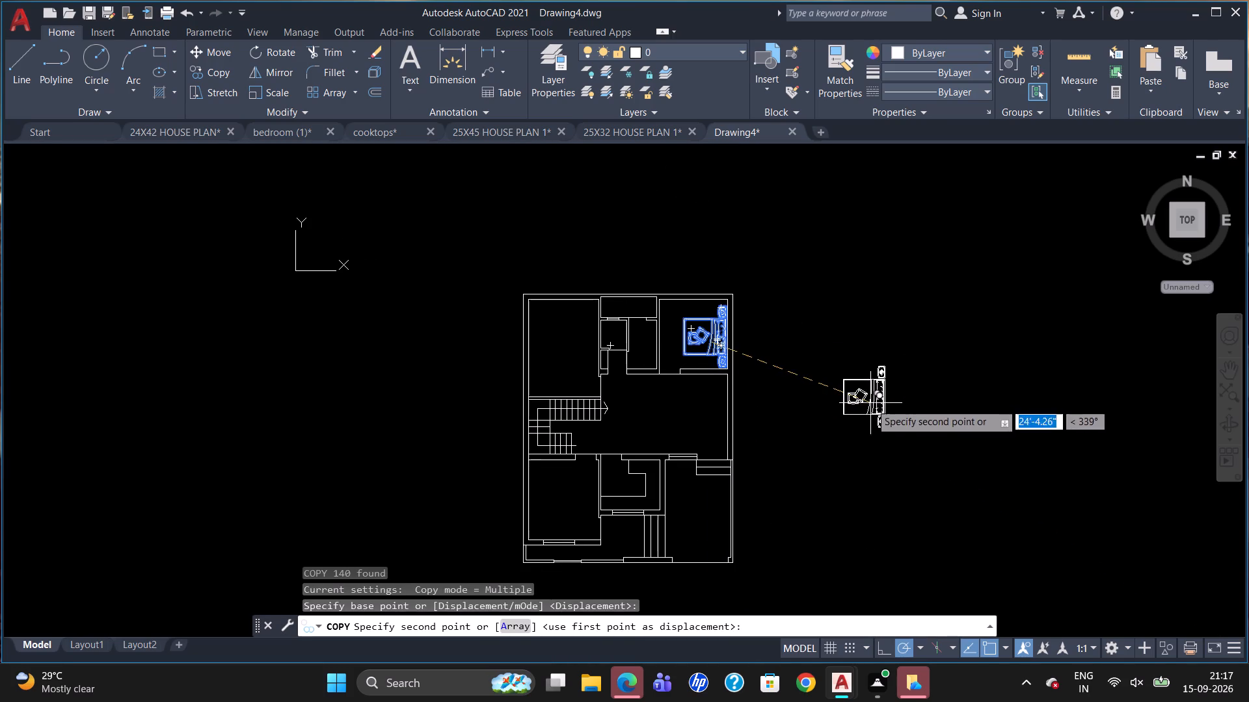
{"action": "left_click", "coordinate": [870, 403]}
{"action": "key", "text": "Escape"}
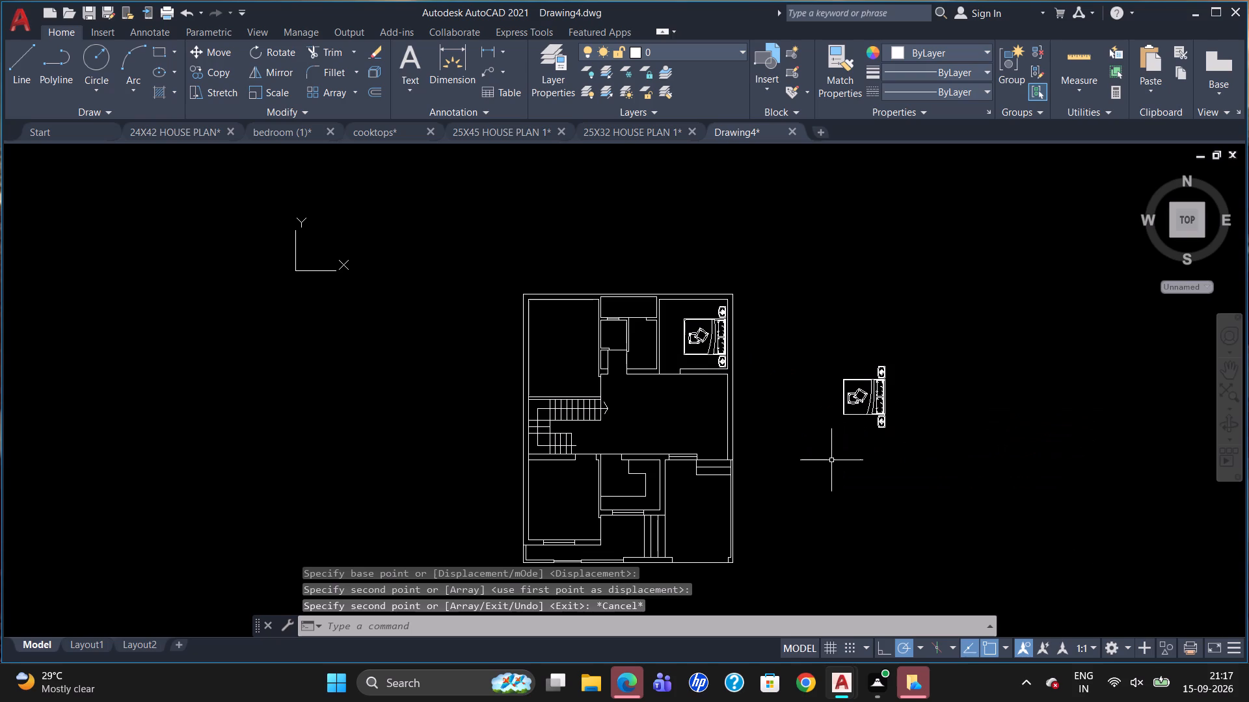
Rotate the copied bed outside the plan by 180° so its headboard faces left.
{"action": "left_click", "coordinate": [871, 388]}
{"action": "type", "text": "RO"}
{"action": "key", "text": "Return"}
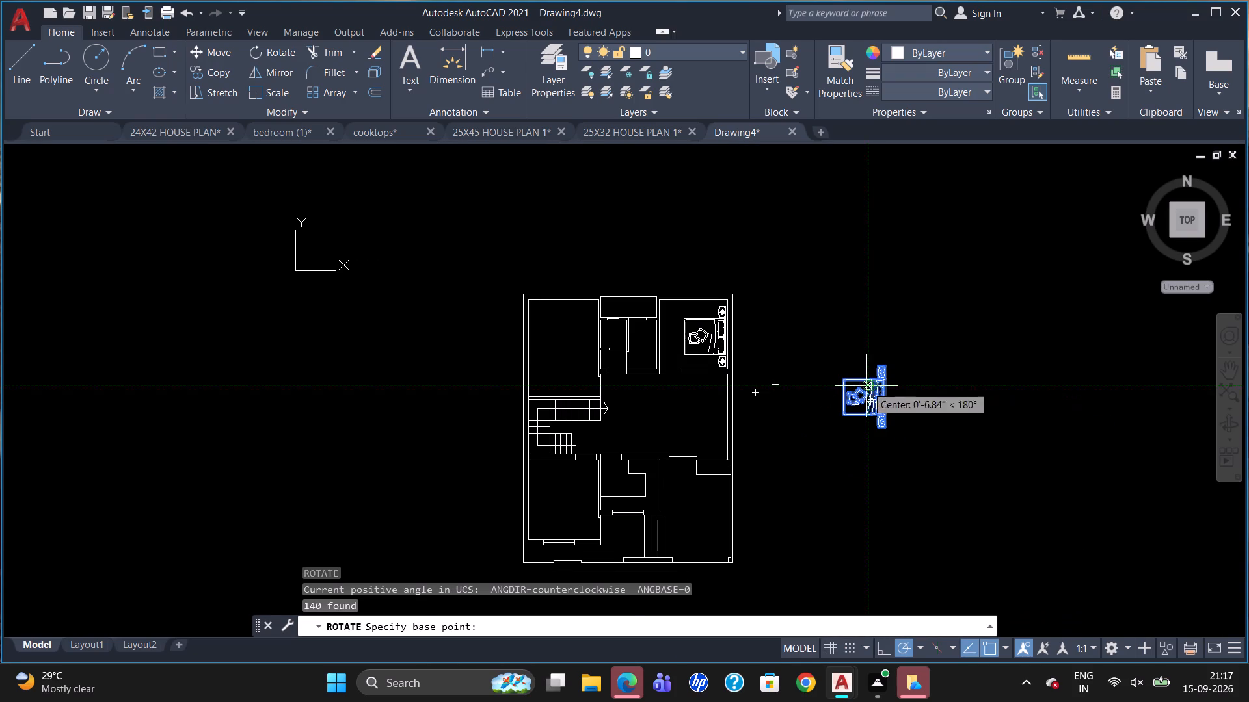
{"action": "left_click_drag", "start_coordinate": [866, 386], "coordinate": [876, 396]}
{"action": "left_click", "coordinate": [785, 389]}
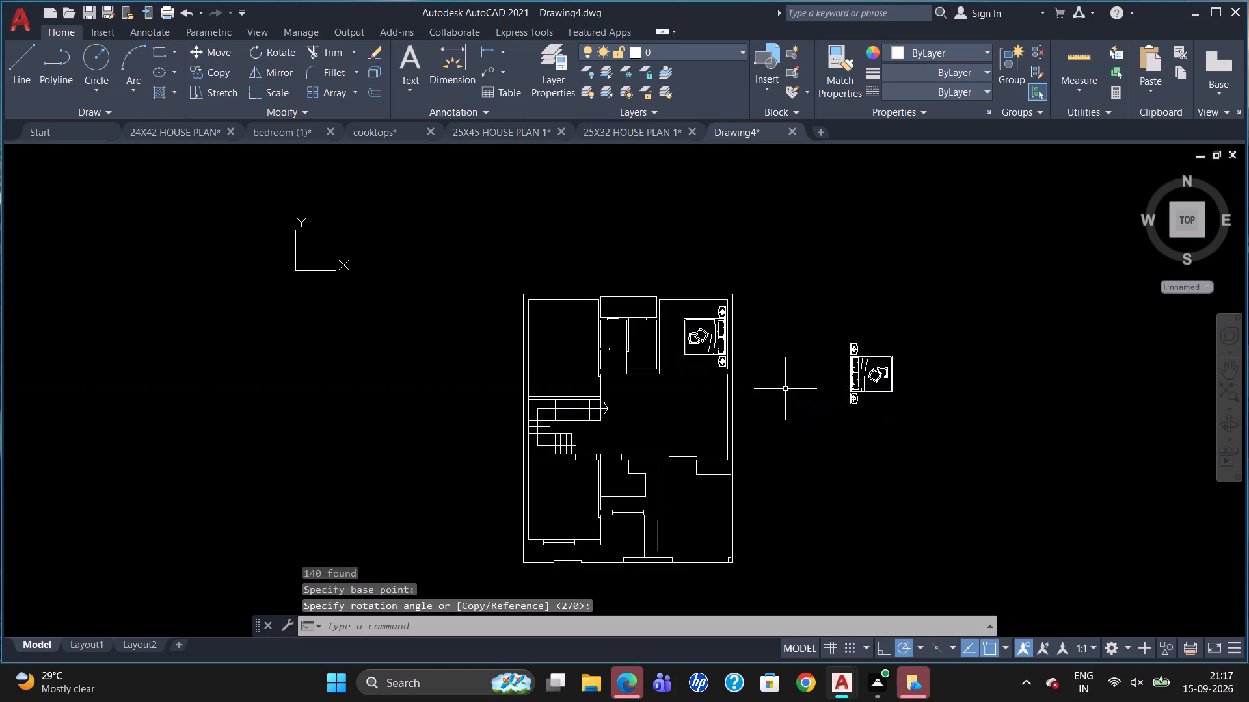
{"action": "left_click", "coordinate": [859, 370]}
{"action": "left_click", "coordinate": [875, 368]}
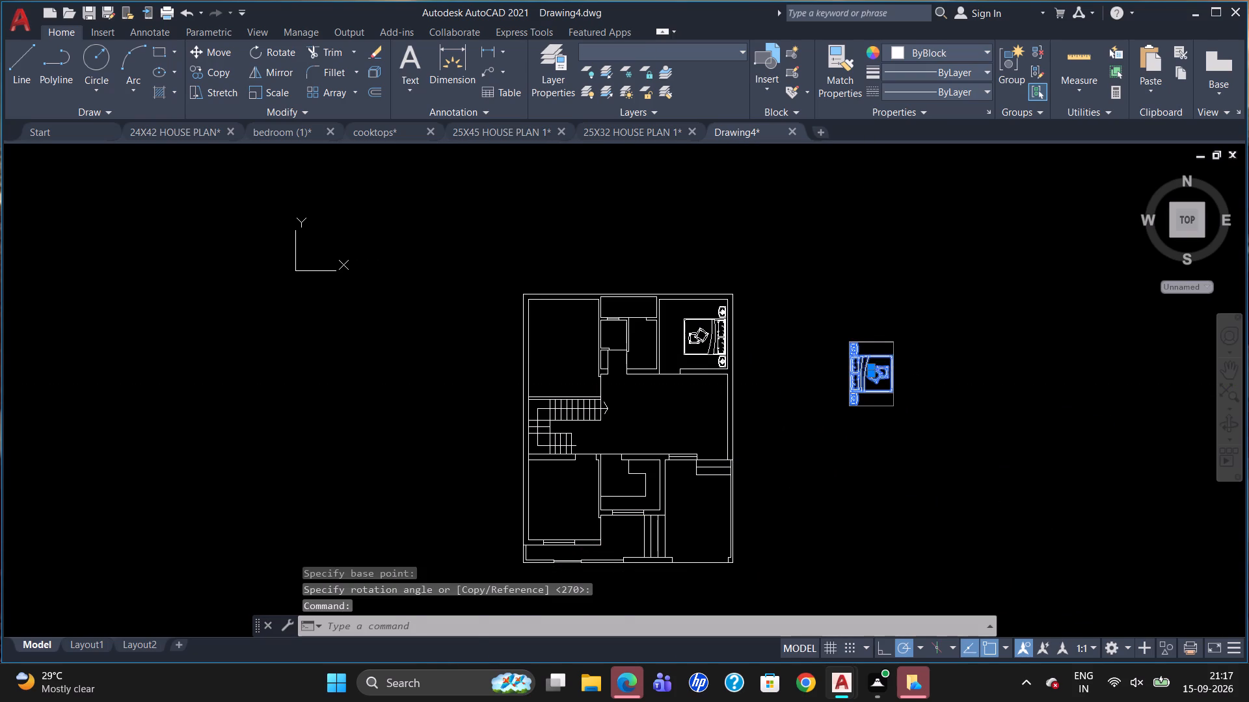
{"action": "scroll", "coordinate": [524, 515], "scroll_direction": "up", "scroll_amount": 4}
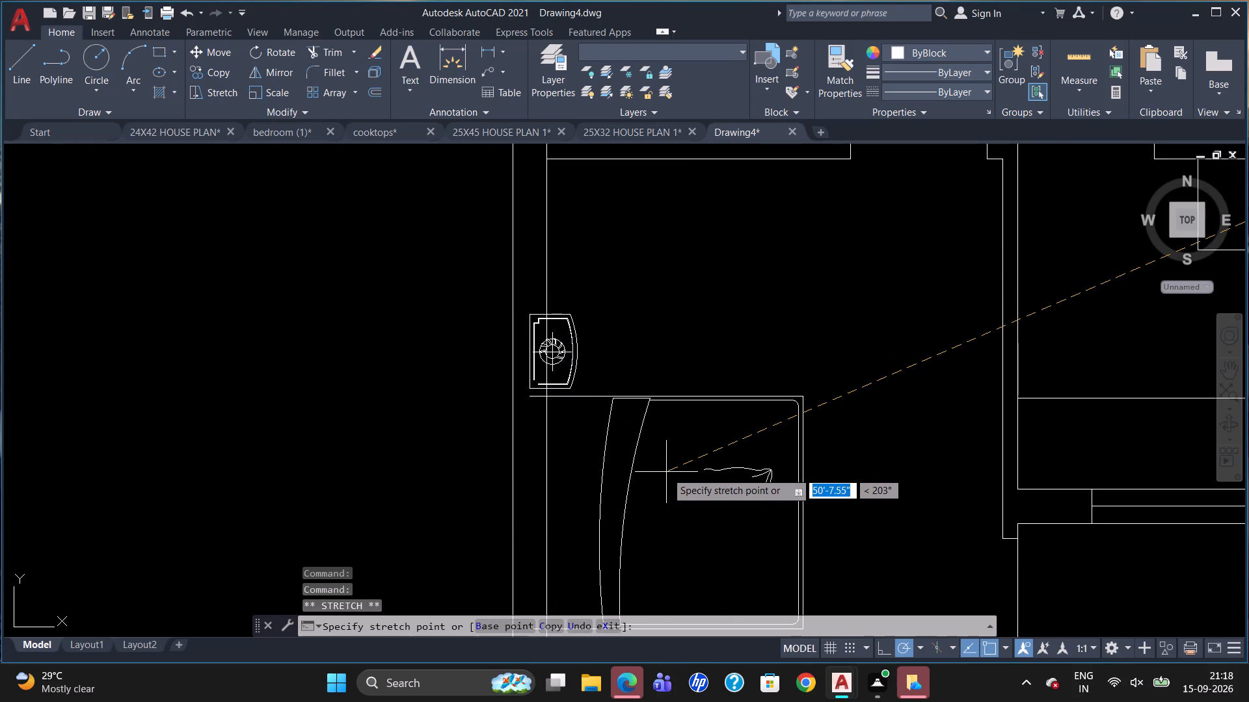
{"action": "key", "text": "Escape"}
Move the copied bed into the lower-left bedroom, with its headboard beside the left wall.
{"action": "scroll", "coordinate": [568, 443], "scroll_direction": "down", "scroll_amount": 3}
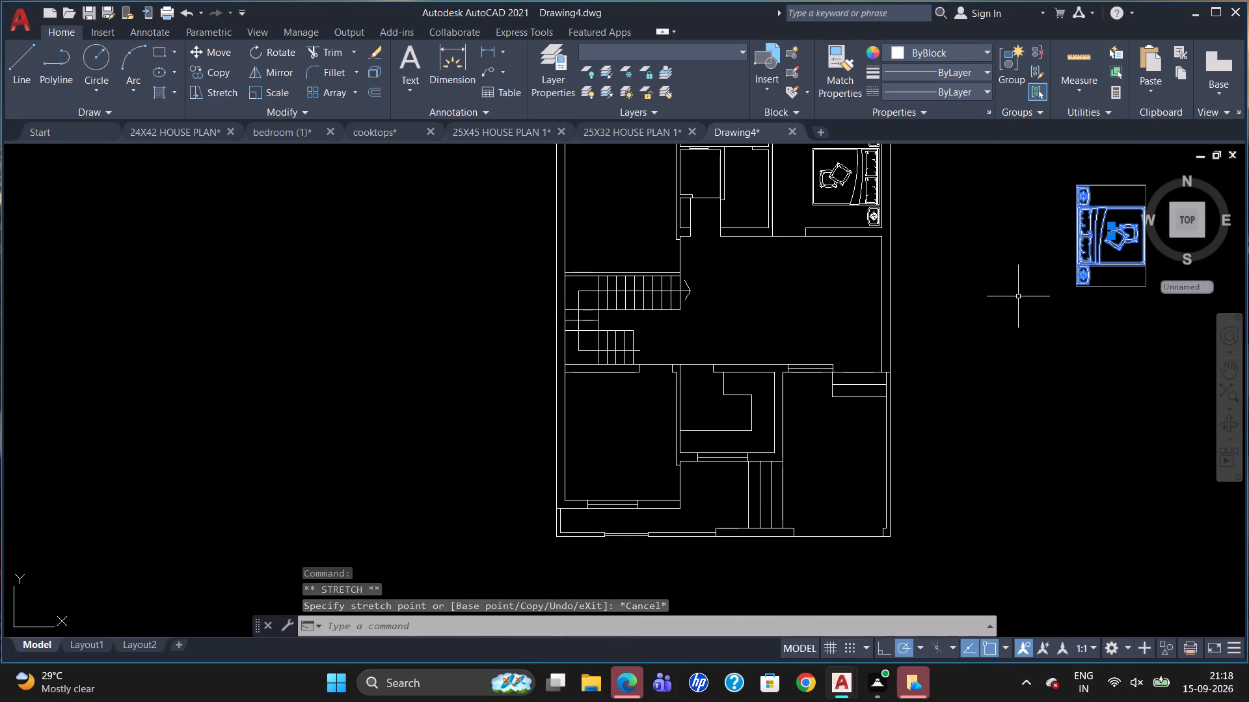
{"action": "key", "text": "m"}
{"action": "key", "text": "Return"}
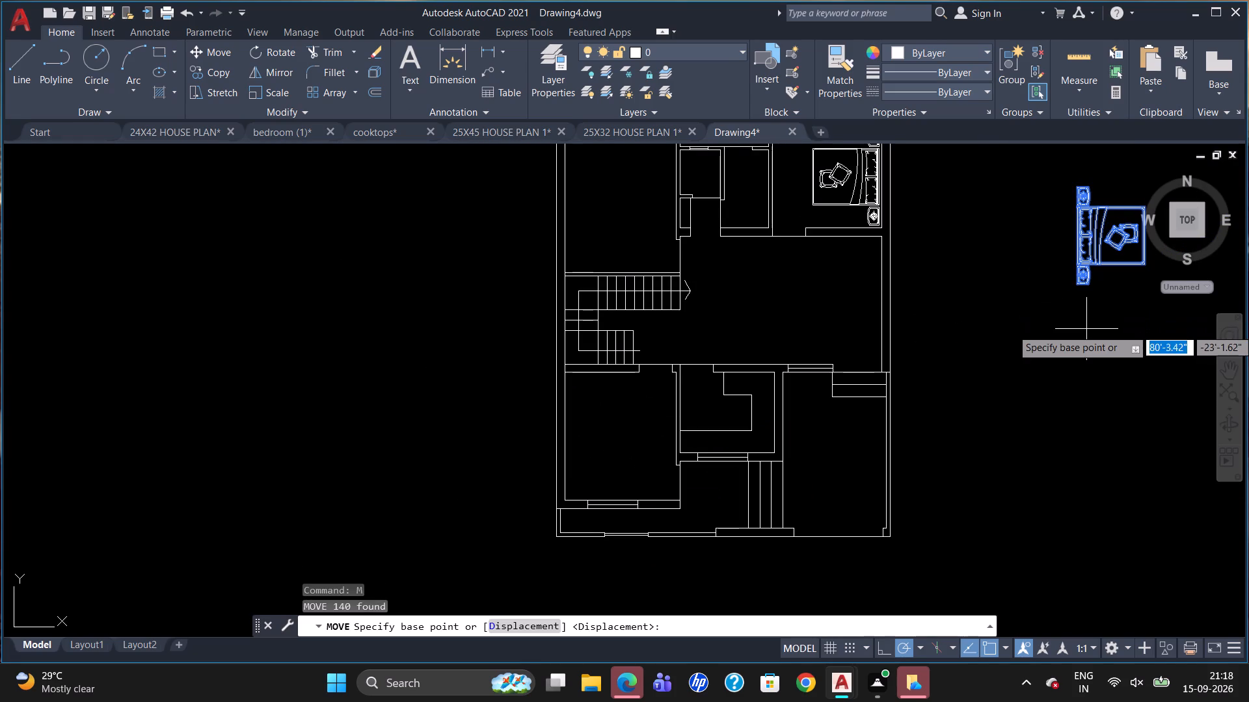
{"action": "left_click", "coordinate": [1087, 276]}
{"action": "scroll", "coordinate": [596, 469], "scroll_direction": "up", "scroll_amount": 2}
{"action": "left_click", "coordinate": [556, 488]}
{"action": "scroll", "coordinate": [600, 463], "scroll_direction": "down", "scroll_amount": 1}
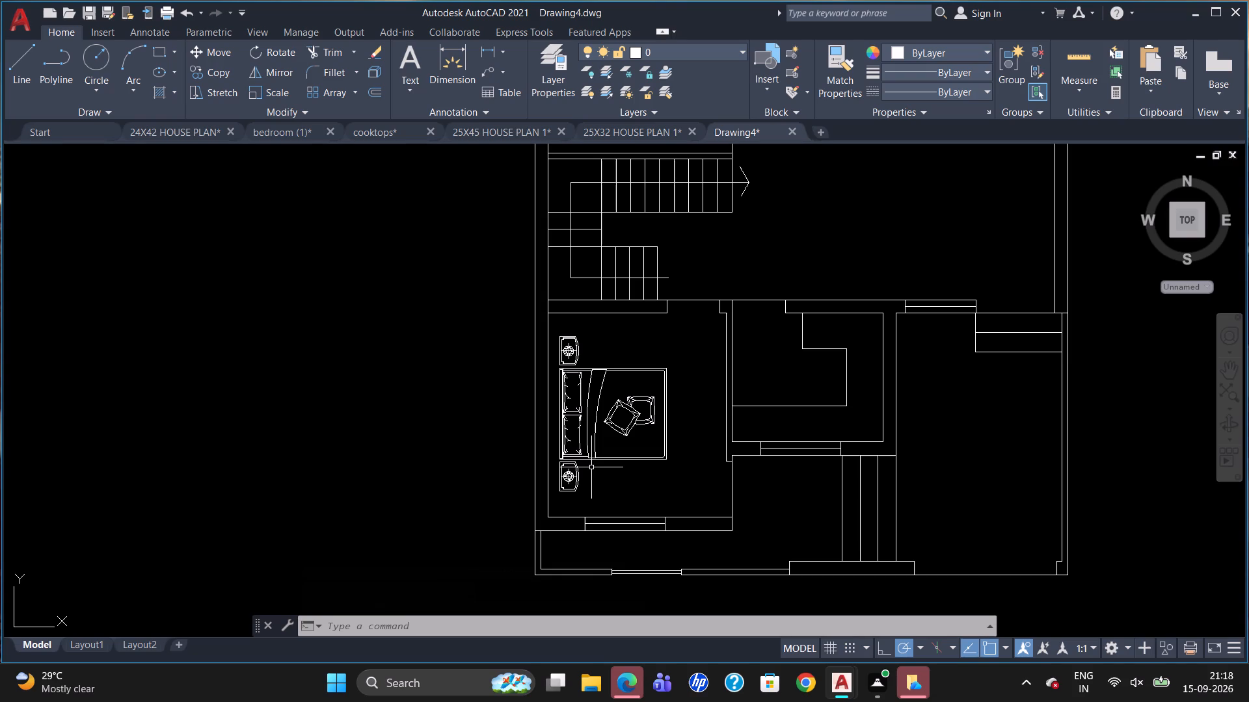
Insert the imperial door and toilet sample blocks into the empty space to the right of the plan.
{"action": "scroll", "coordinate": [671, 411], "scroll_direction": "down", "scroll_amount": 1}
{"action": "scroll", "coordinate": [852, 361], "scroll_direction": "up", "scroll_amount": 1}
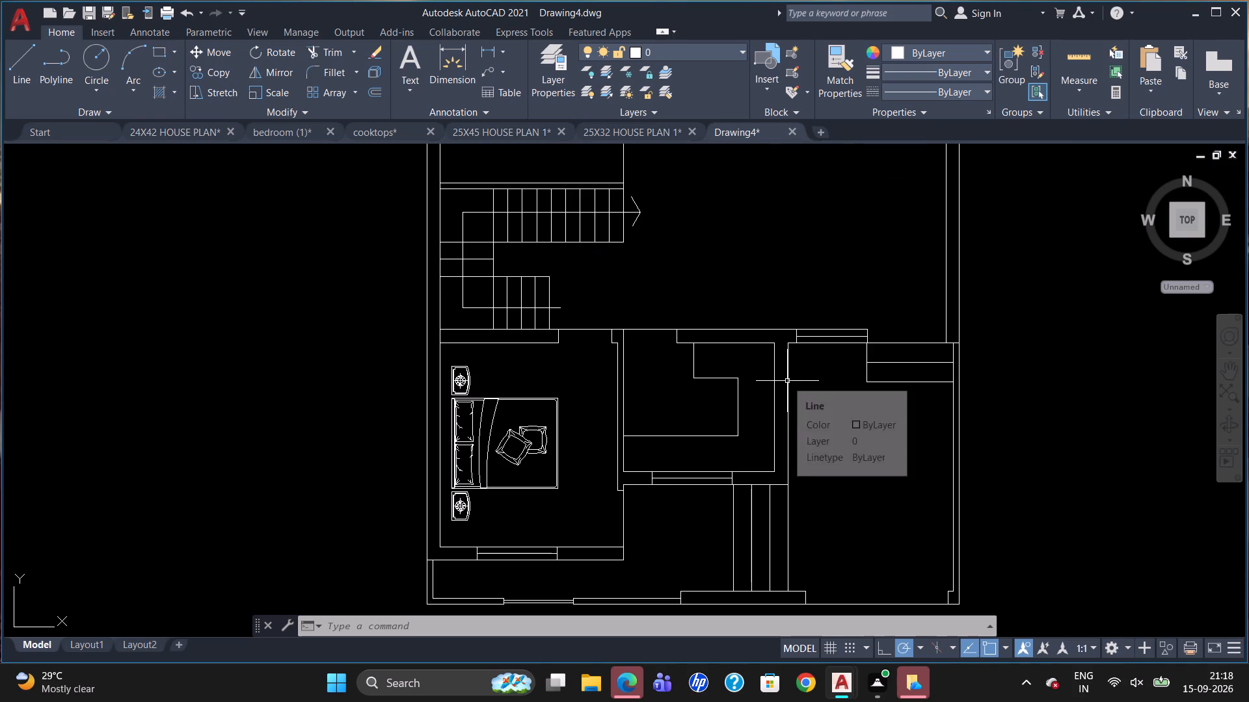
{"action": "key", "text": "ctrl+3"}
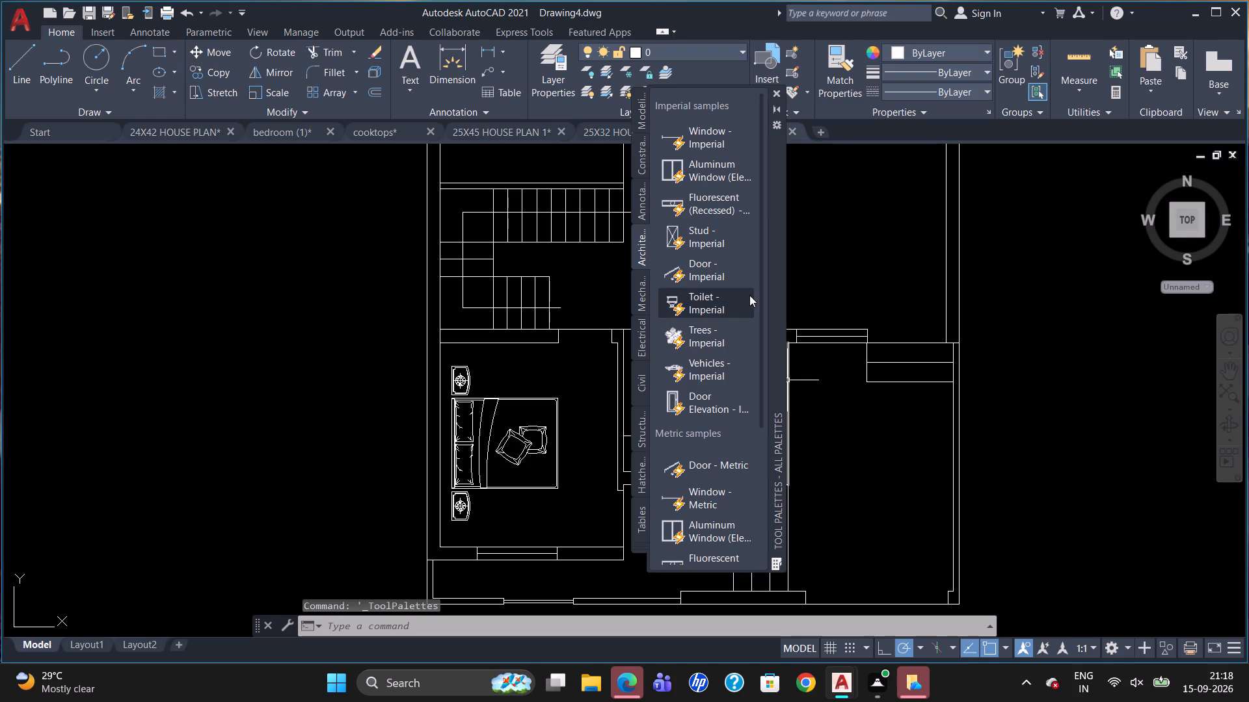
{"action": "left_click_drag", "start_coordinate": [706, 263], "coordinate": [1019, 335]}
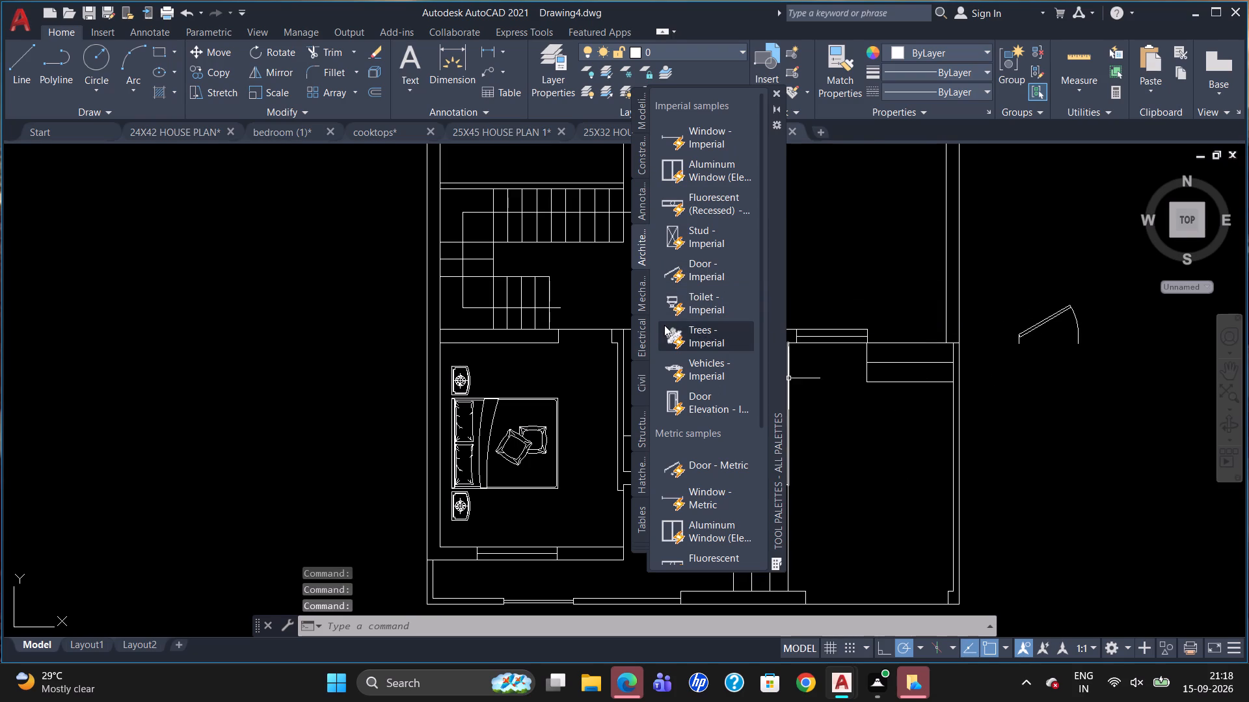
{"action": "left_click_drag", "start_coordinate": [688, 291], "coordinate": [1029, 432]}
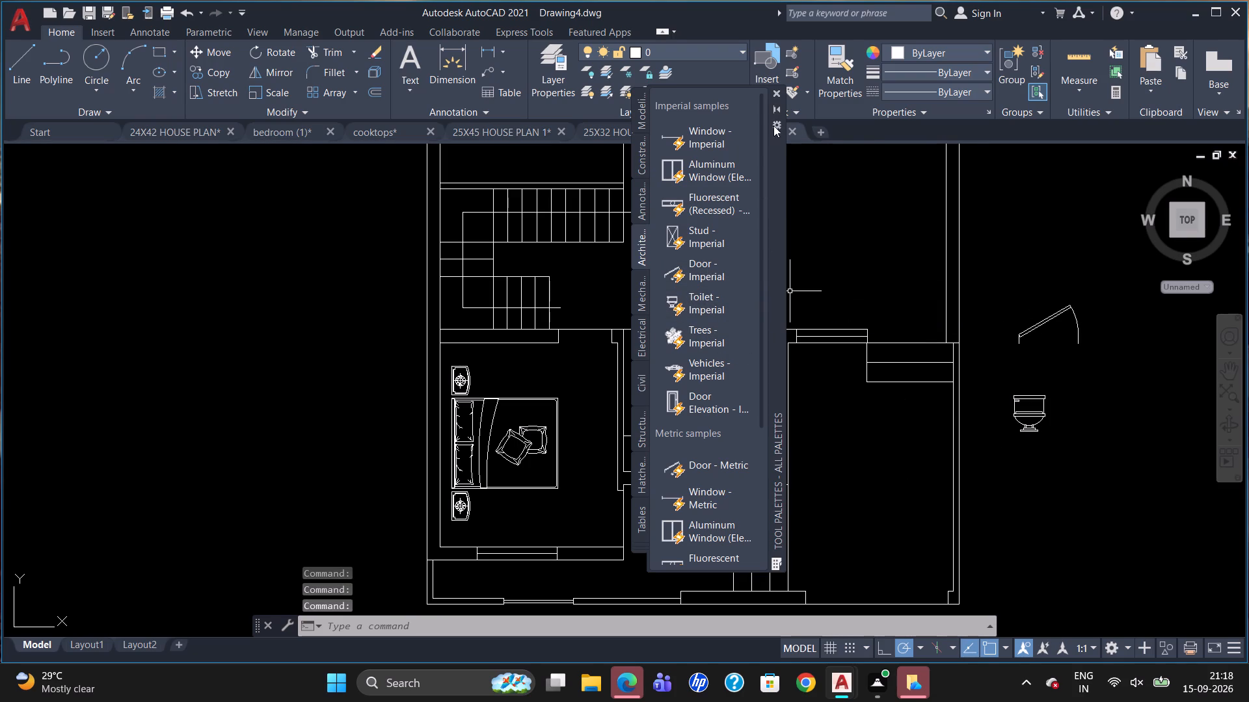
{"action": "left_click", "coordinate": [777, 91]}
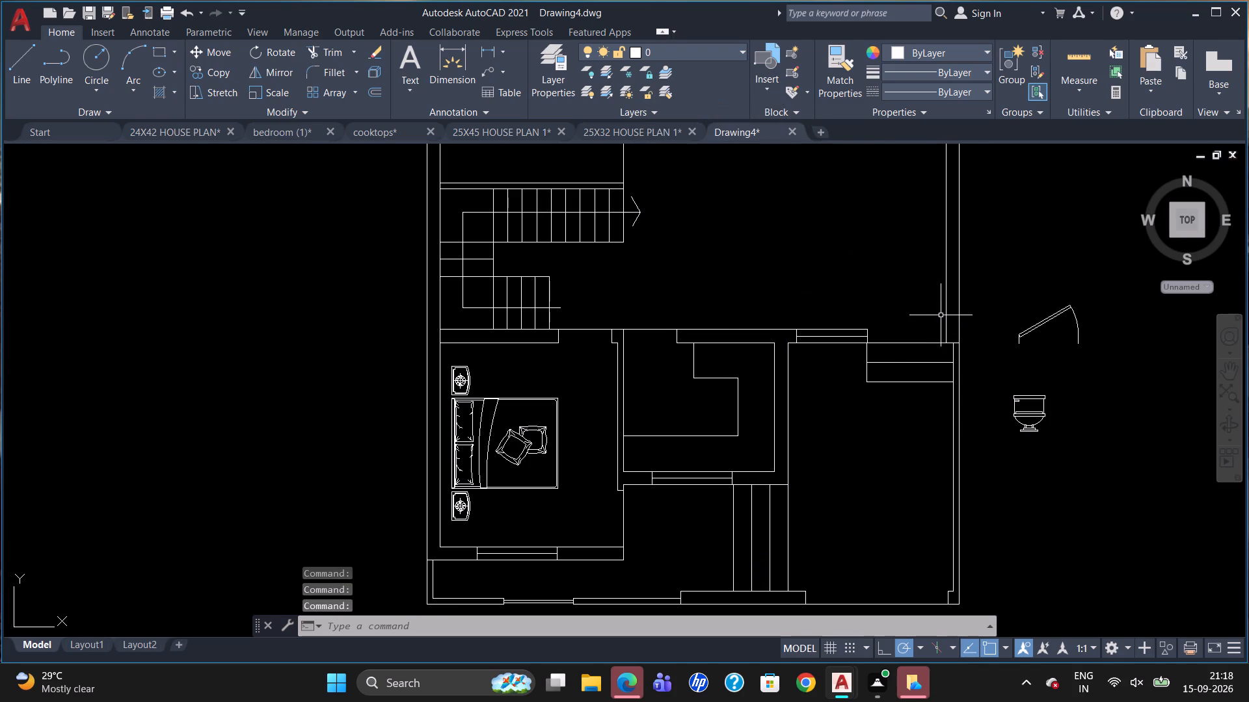
Switch the toilet block outside the plan to its Round (Plan) view.
{"action": "left_click", "coordinate": [1028, 409]}
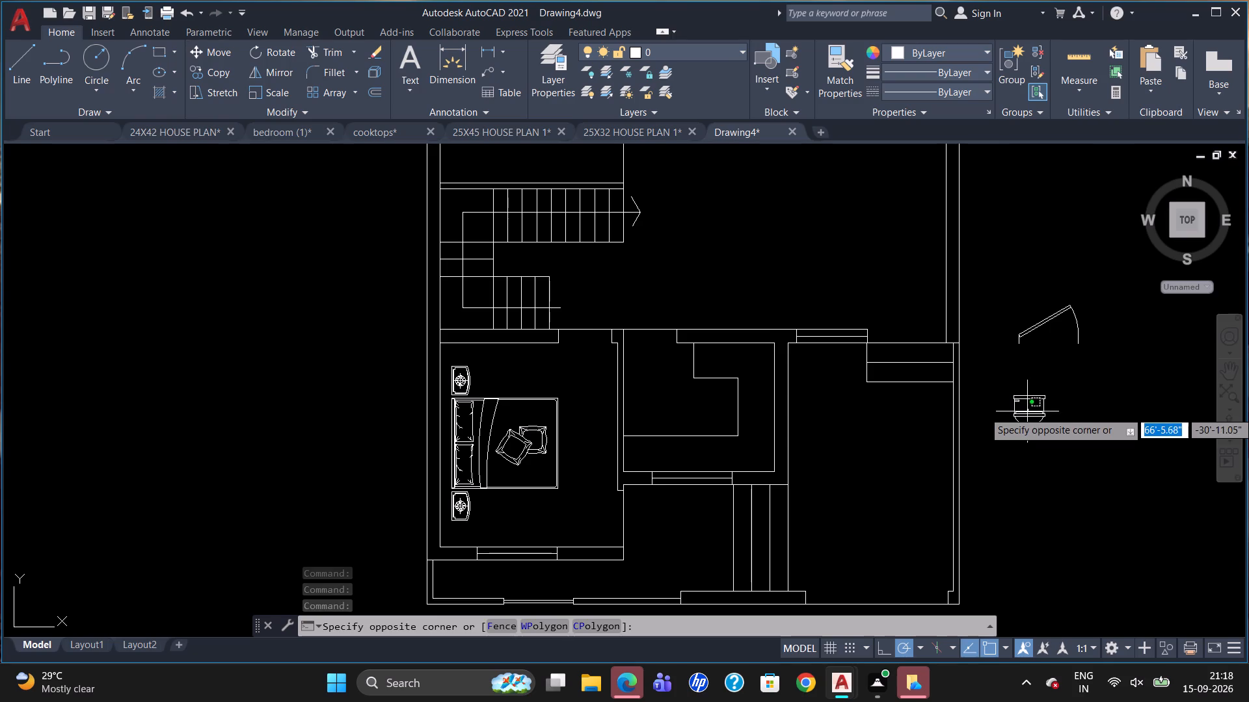
{"action": "left_click", "coordinate": [1027, 412]}
{"action": "left_click", "coordinate": [1010, 443]}
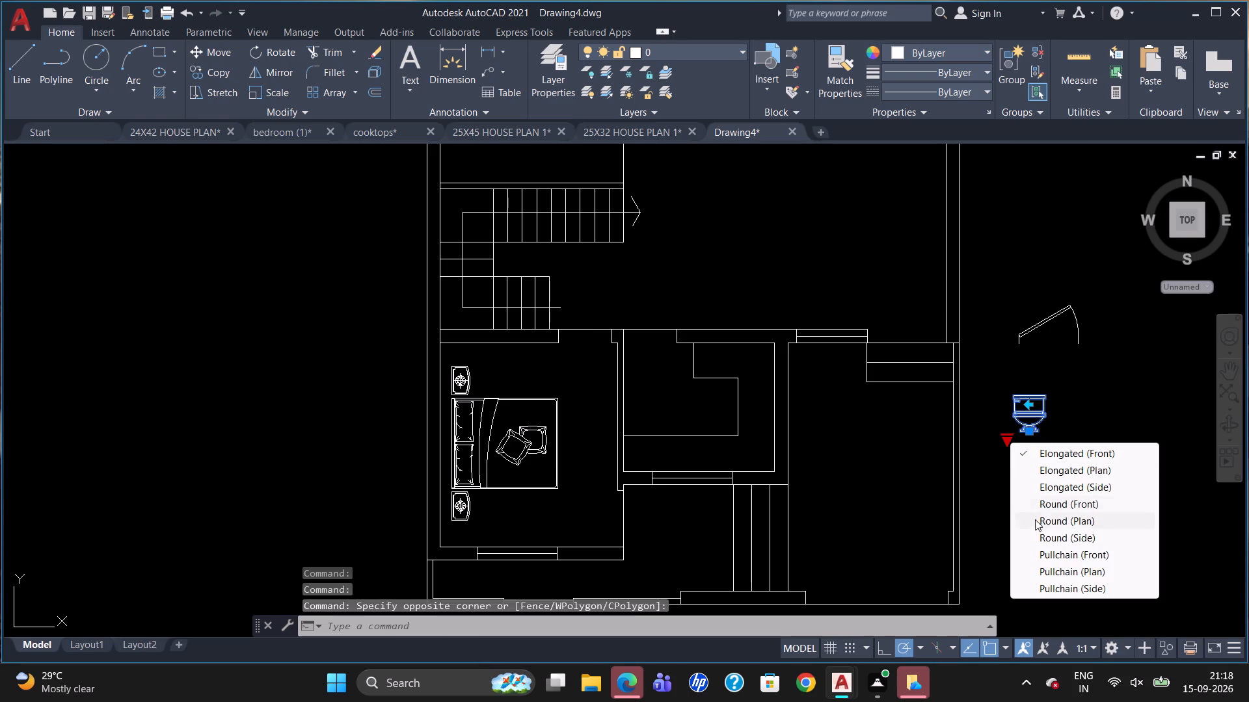
{"action": "left_click", "coordinate": [1036, 522]}
{"action": "key", "text": "Escape"}
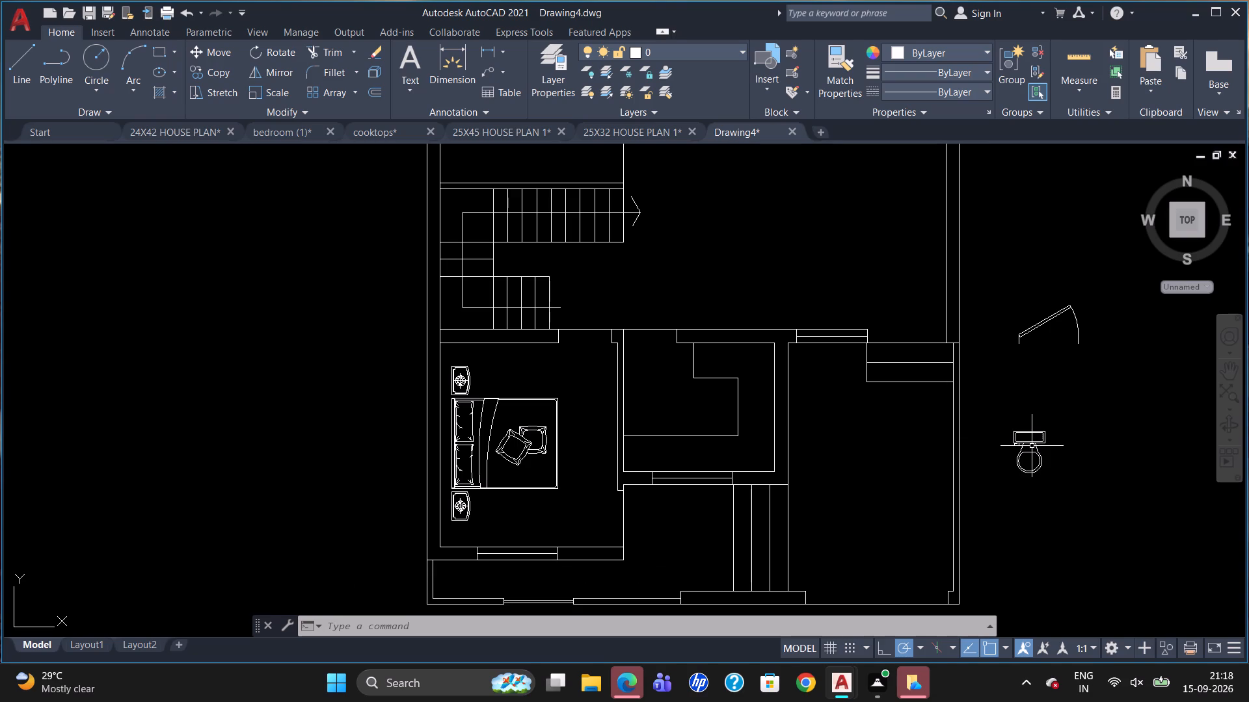
Move the toilet into the small bathroom beside the upper-left bedroom, with its tank against the top wall below the window.
{"action": "left_click", "coordinate": [1038, 438]}
{"action": "left_click", "coordinate": [1025, 441]}
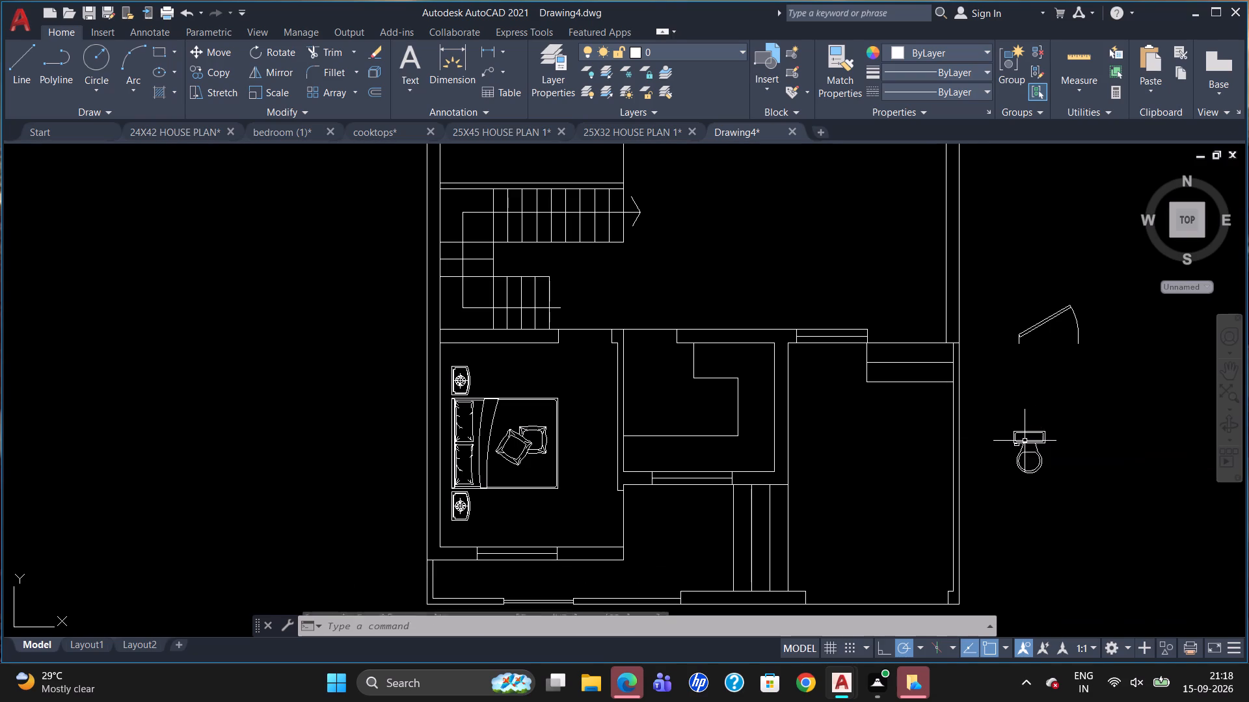
{"action": "left_click", "coordinate": [1017, 436]}
{"action": "key", "text": "m"}
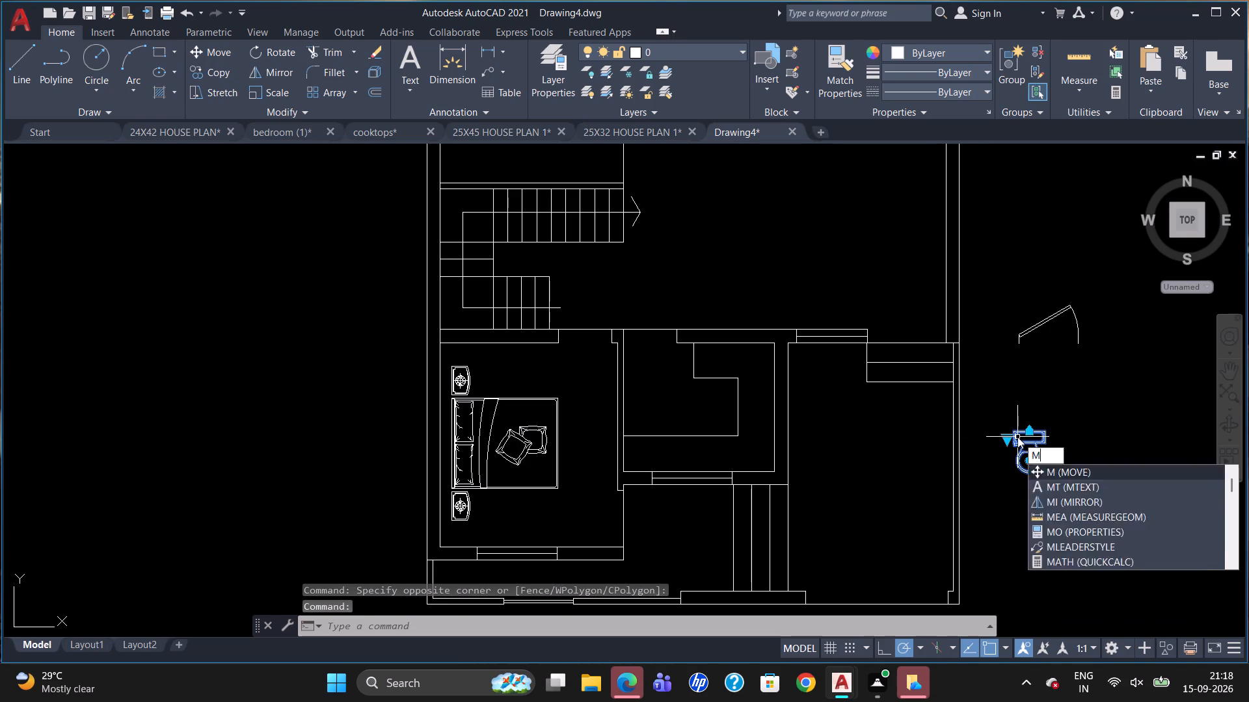
{"action": "key", "text": "Return"}
{"action": "left_click", "coordinate": [1018, 436]}
{"action": "scroll", "coordinate": [861, 365], "scroll_direction": "down", "scroll_amount": 3}
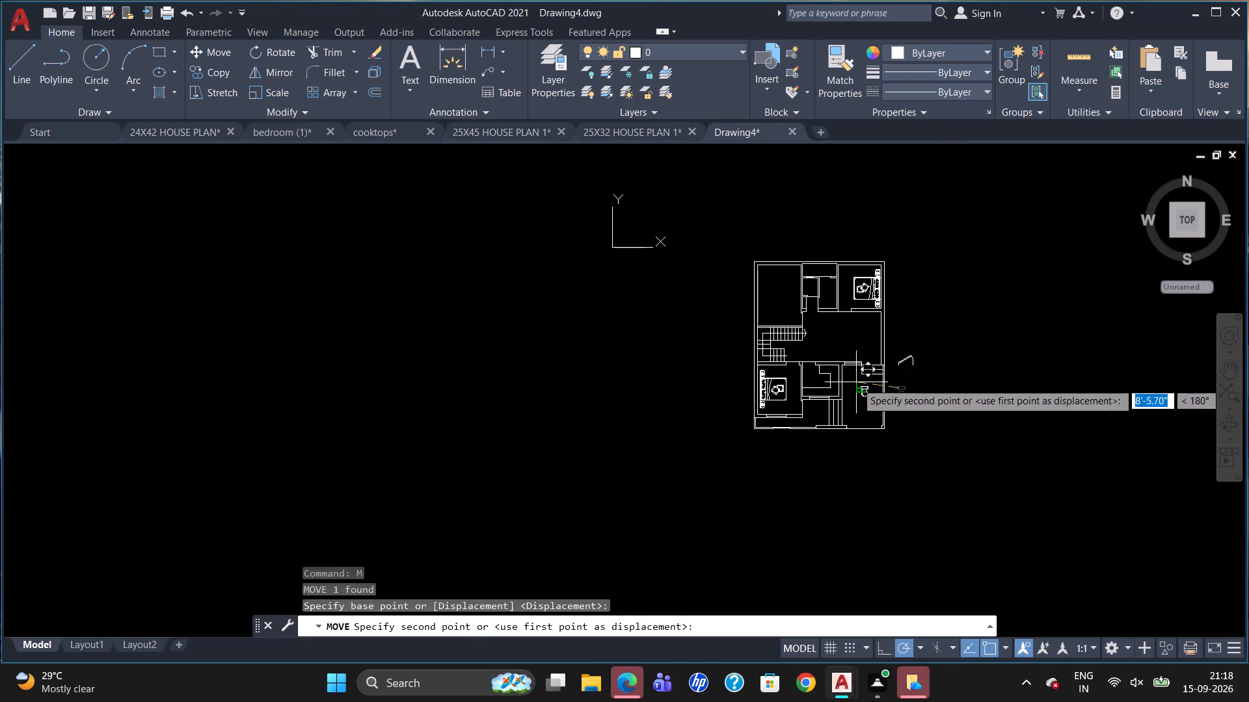
{"action": "scroll", "coordinate": [848, 253], "scroll_direction": "up", "scroll_amount": 4}
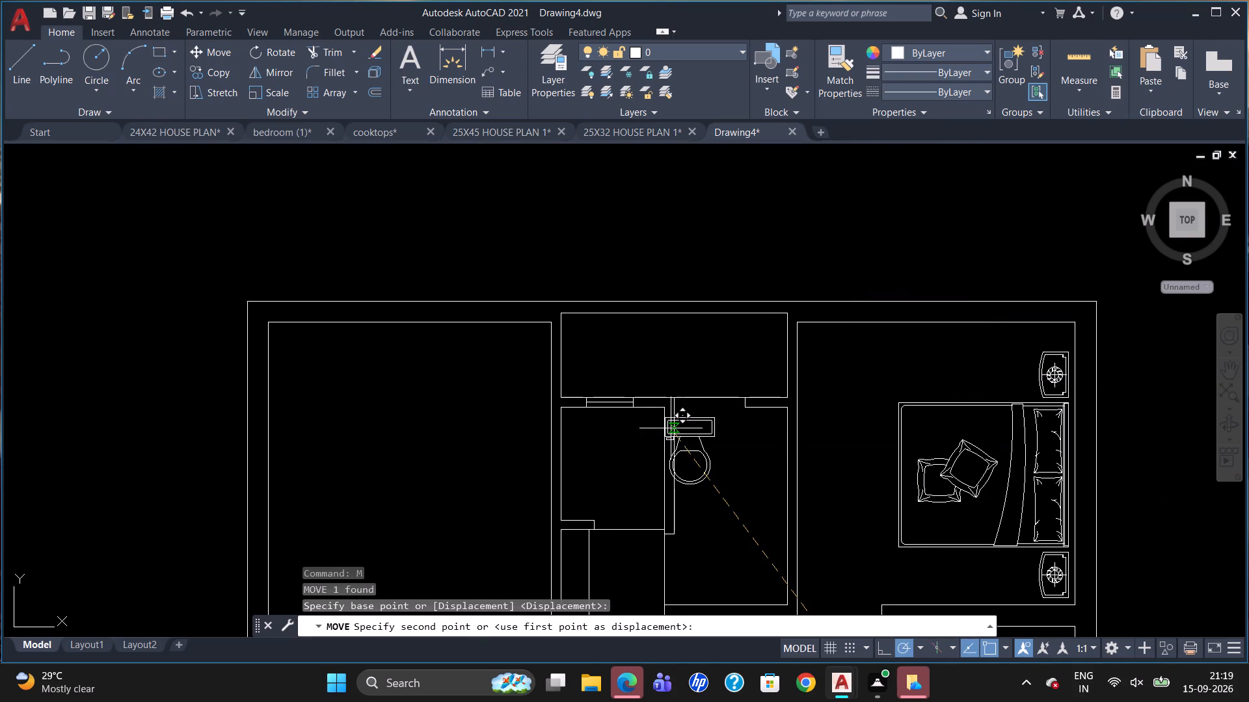
{"action": "scroll", "coordinate": [572, 426], "scroll_direction": "up", "scroll_amount": 2}
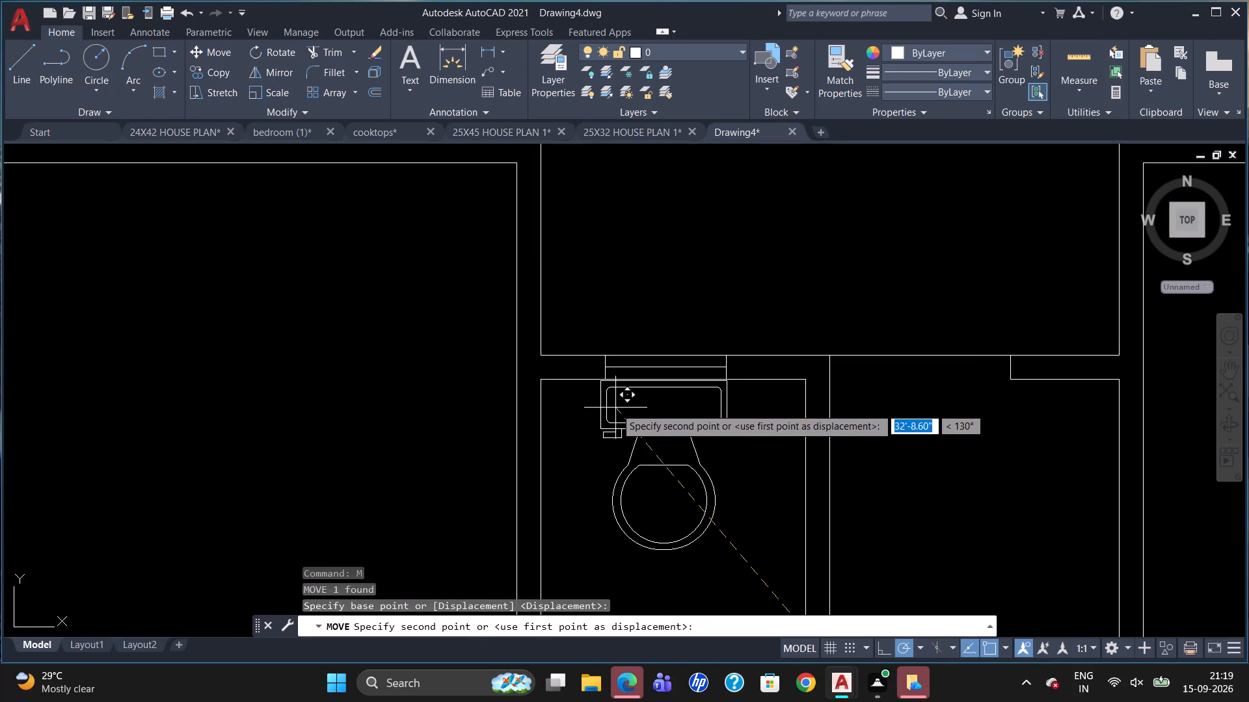
{"action": "left_click", "coordinate": [615, 408]}
Copy the upper-right bedroom's bed group about 18'-9" at 180° into the upper-left bedroom, with its headboard beside the right wall.
{"action": "scroll", "coordinate": [578, 421], "scroll_direction": "down", "scroll_amount": 2}
{"action": "scroll", "coordinate": [735, 313], "scroll_direction": "down", "scroll_amount": 2}
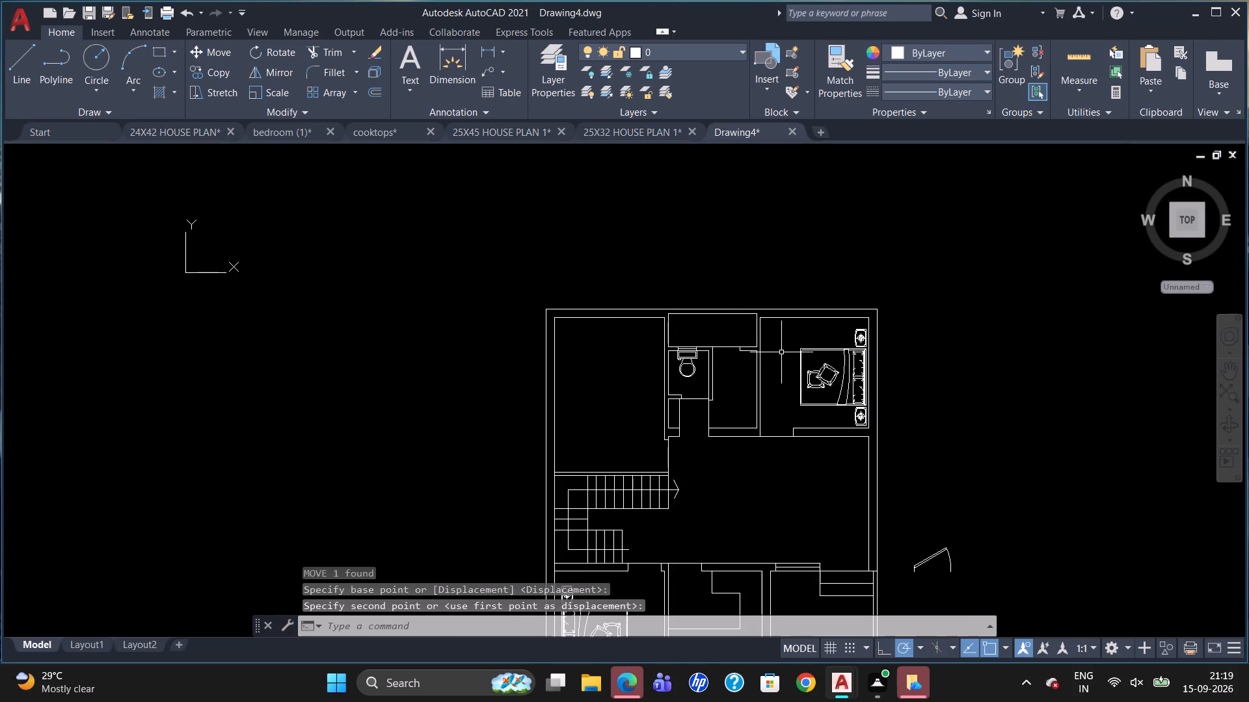
{"action": "left_click", "coordinate": [851, 372]}
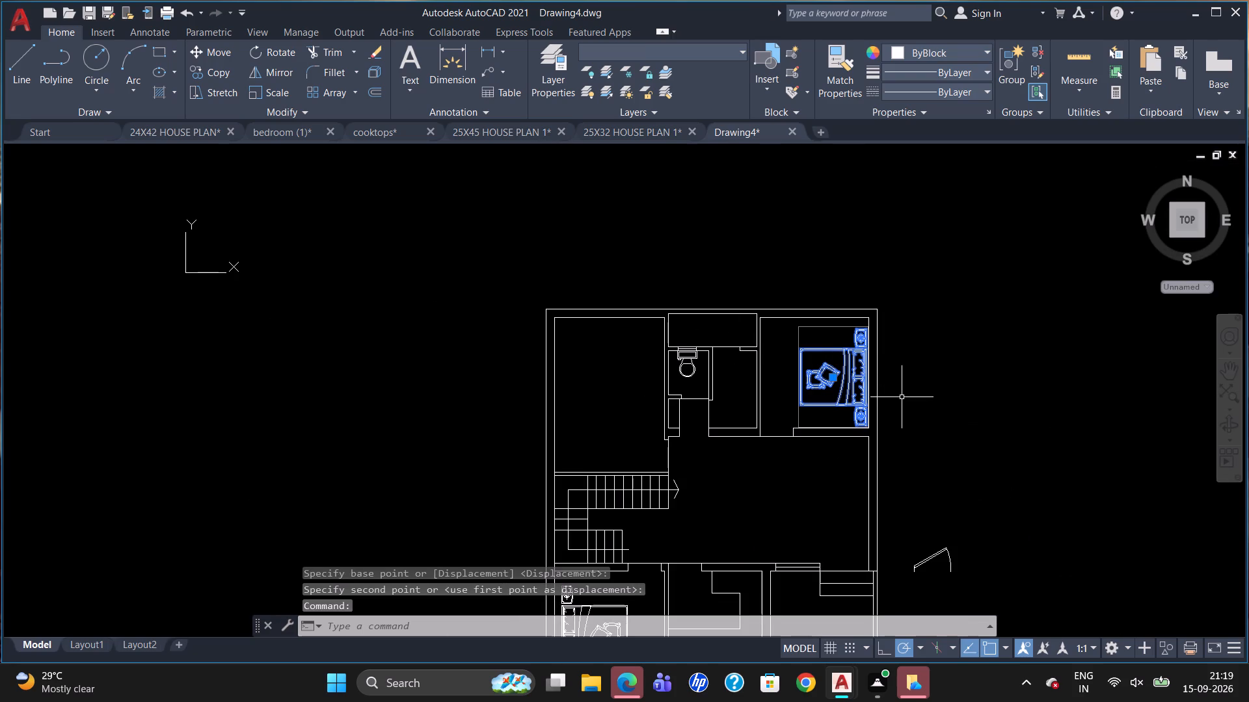
{"action": "type", "text": "CO"}
{"action": "key", "text": "Return"}
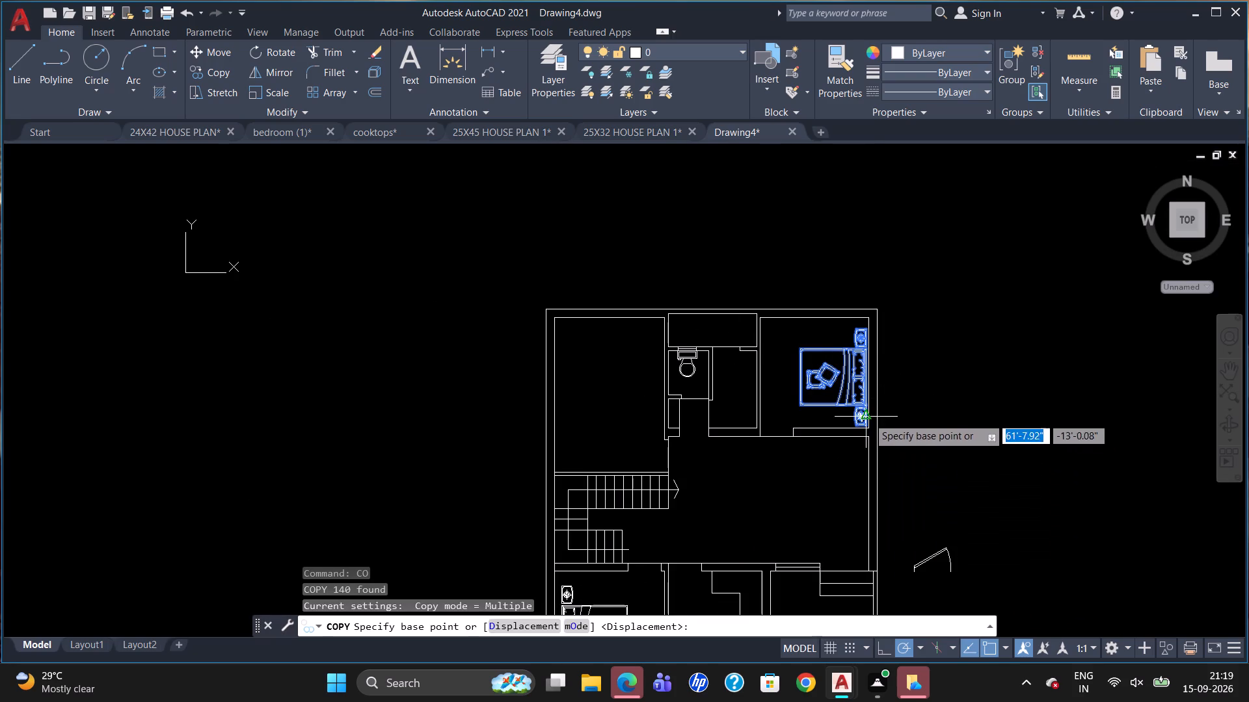
{"action": "left_click", "coordinate": [867, 413]}
{"action": "scroll", "coordinate": [662, 415], "scroll_direction": "up", "scroll_amount": 2}
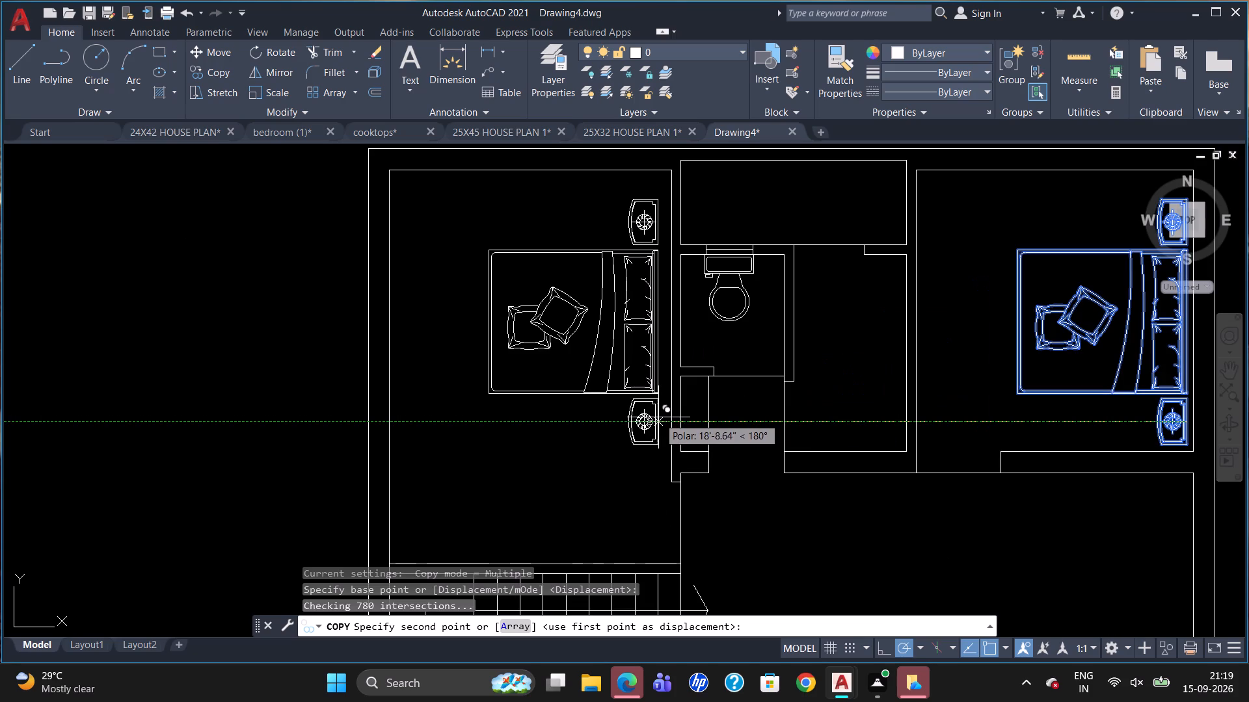
{"action": "left_click", "coordinate": [658, 418]}
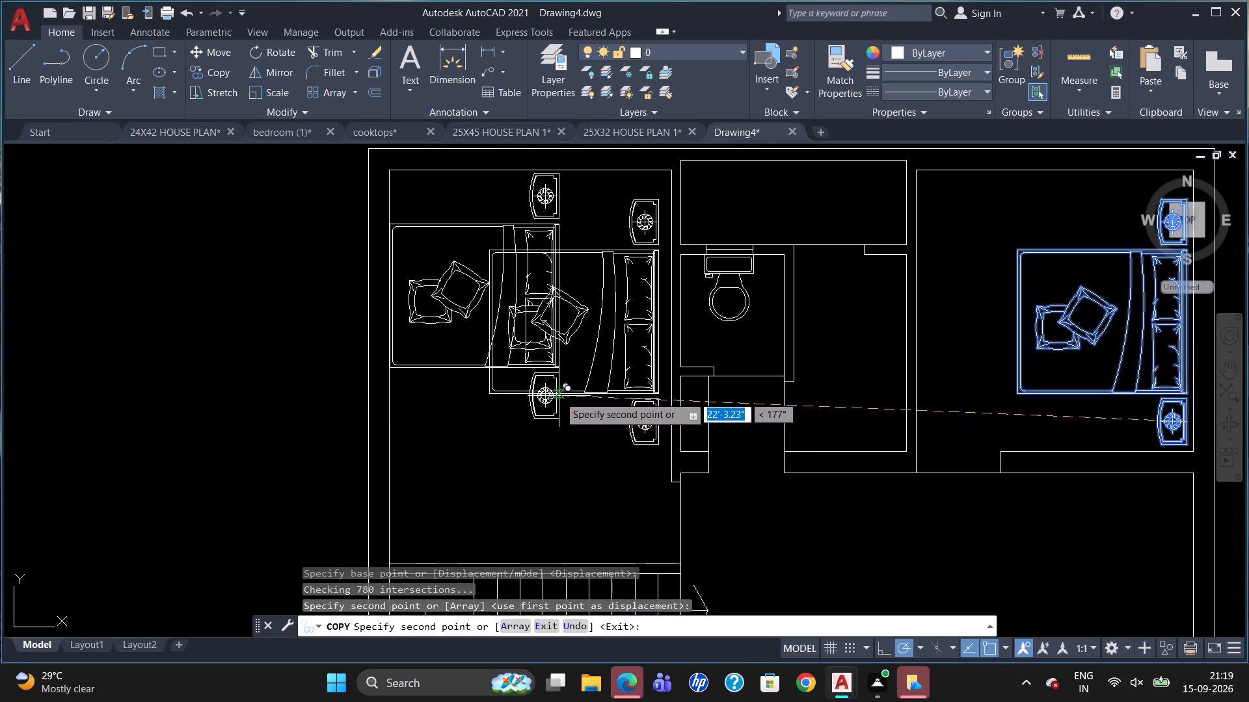
{"action": "key", "text": "Escape"}
Delete the door block lying outside the plan, to the right of the house.
{"action": "scroll", "coordinate": [558, 395], "scroll_direction": "down", "scroll_amount": 3}
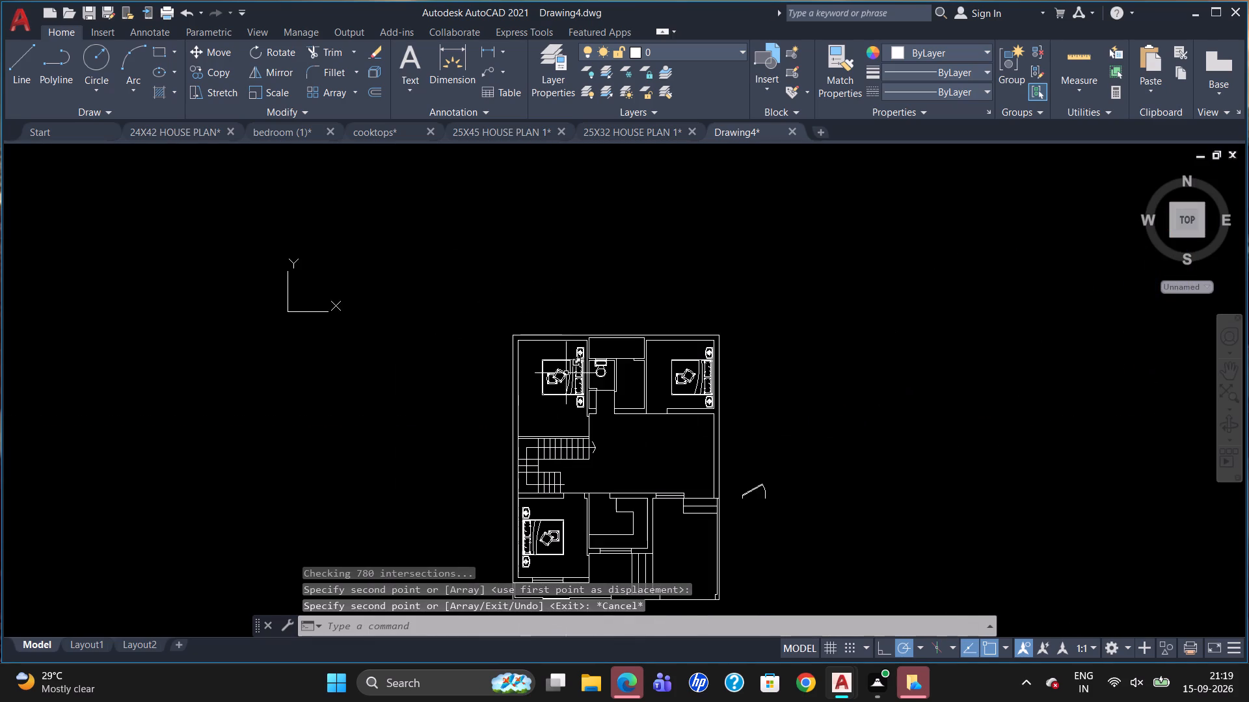
{"action": "scroll", "coordinate": [584, 460], "scroll_direction": "up", "scroll_amount": 2}
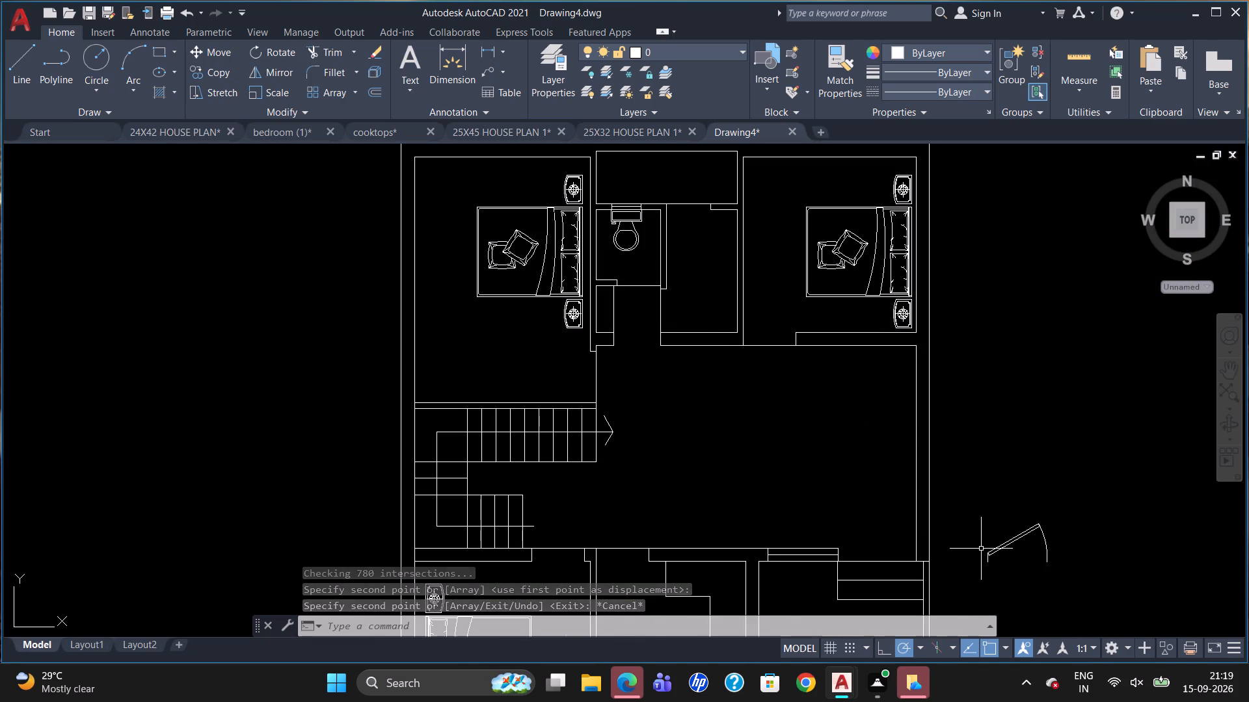
{"action": "left_click", "coordinate": [986, 556]}
{"action": "key", "text": "Delete"}
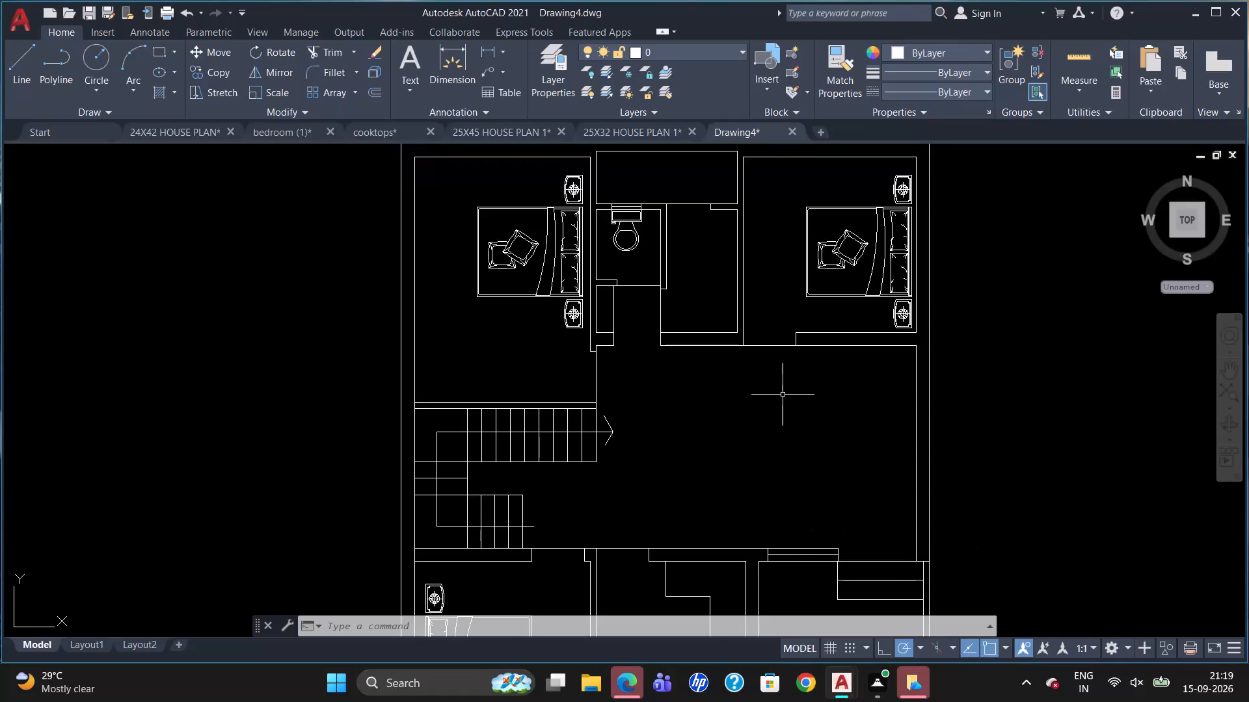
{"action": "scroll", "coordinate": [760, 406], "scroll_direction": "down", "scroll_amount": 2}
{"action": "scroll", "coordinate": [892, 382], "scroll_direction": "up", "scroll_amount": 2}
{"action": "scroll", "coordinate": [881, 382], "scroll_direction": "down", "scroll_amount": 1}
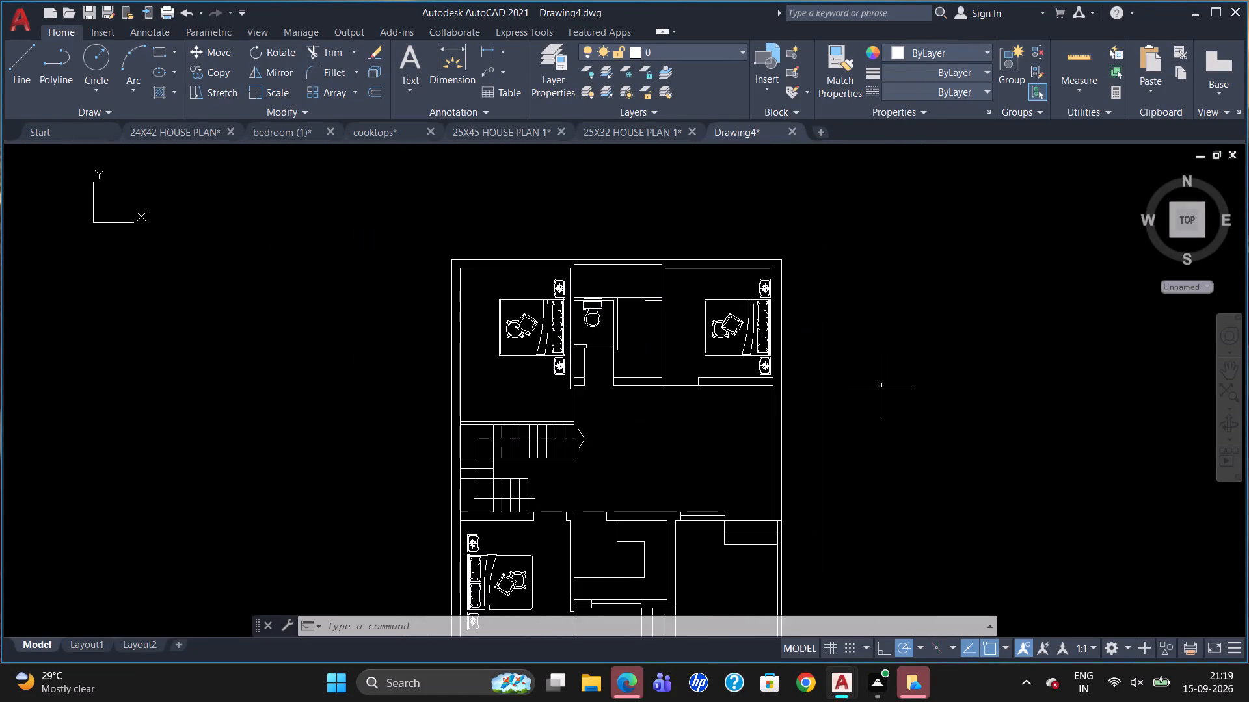
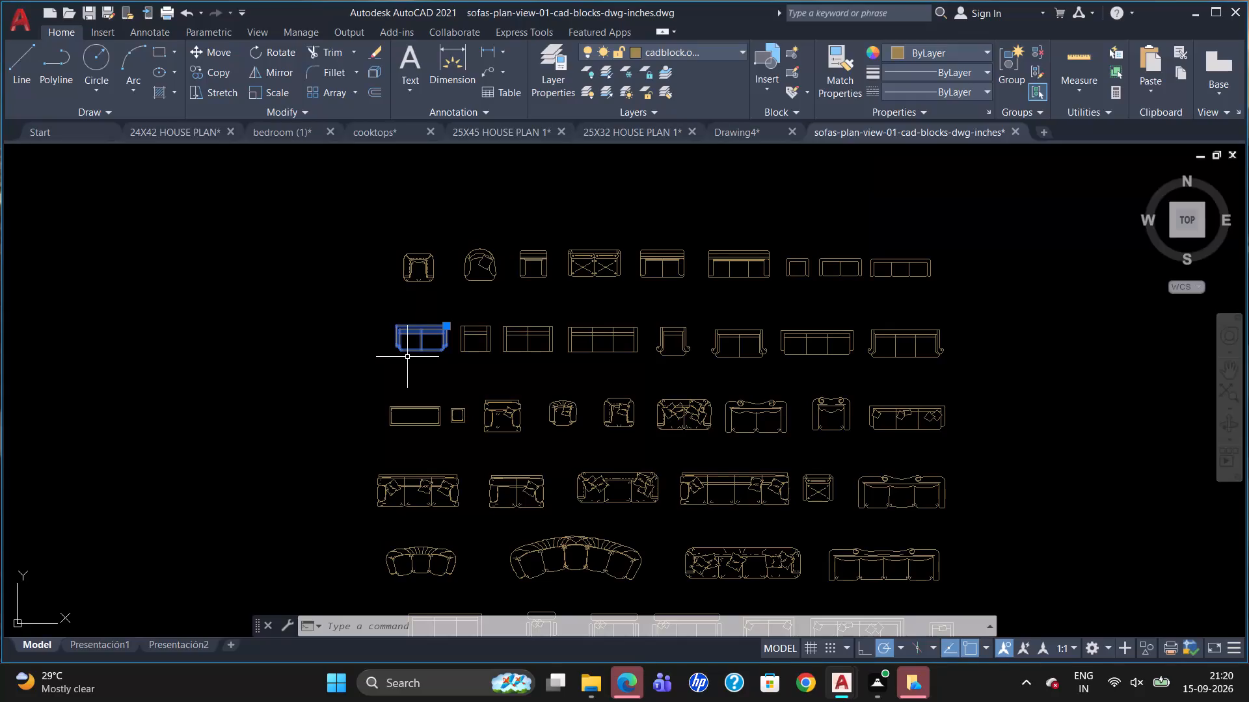
Copy the selected two-seater sofa block into Drawing4, placing it in the hall below the upper-right bedroom.
{"action": "key", "text": "ctrl+c"}
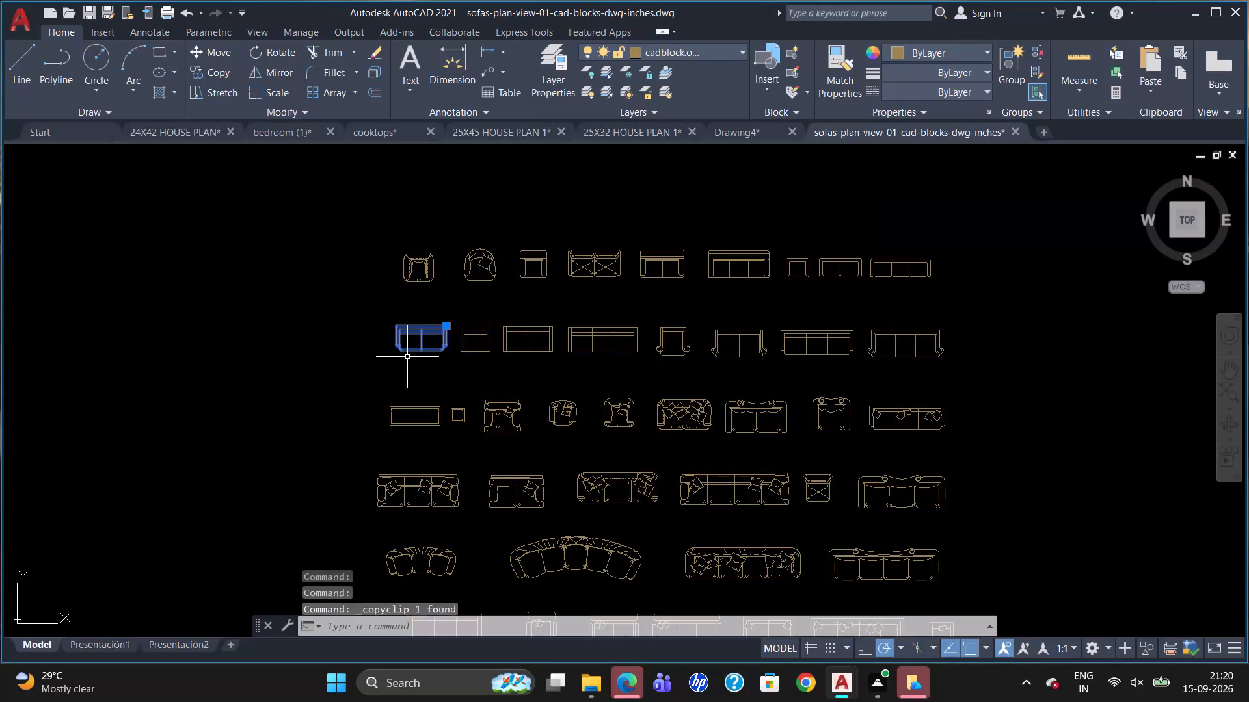
{"action": "left_click", "coordinate": [746, 132]}
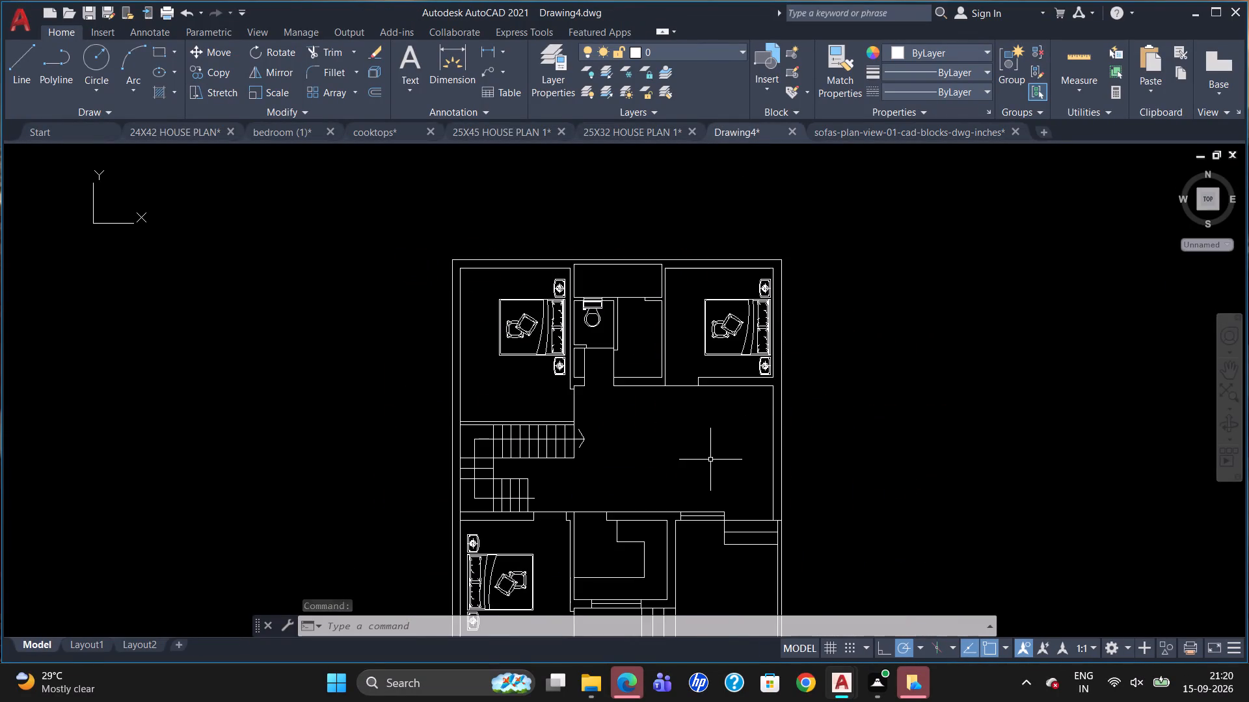
{"action": "key", "text": "ctrl+v"}
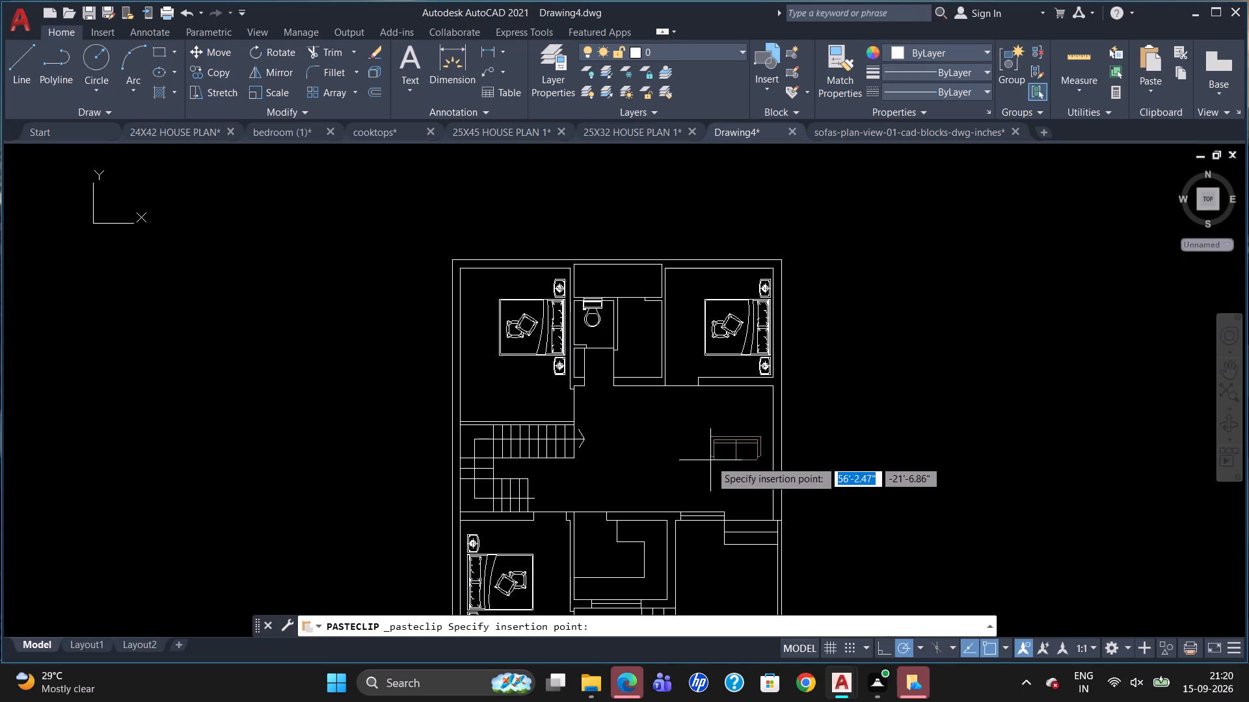
{"action": "left_click", "coordinate": [705, 424]}
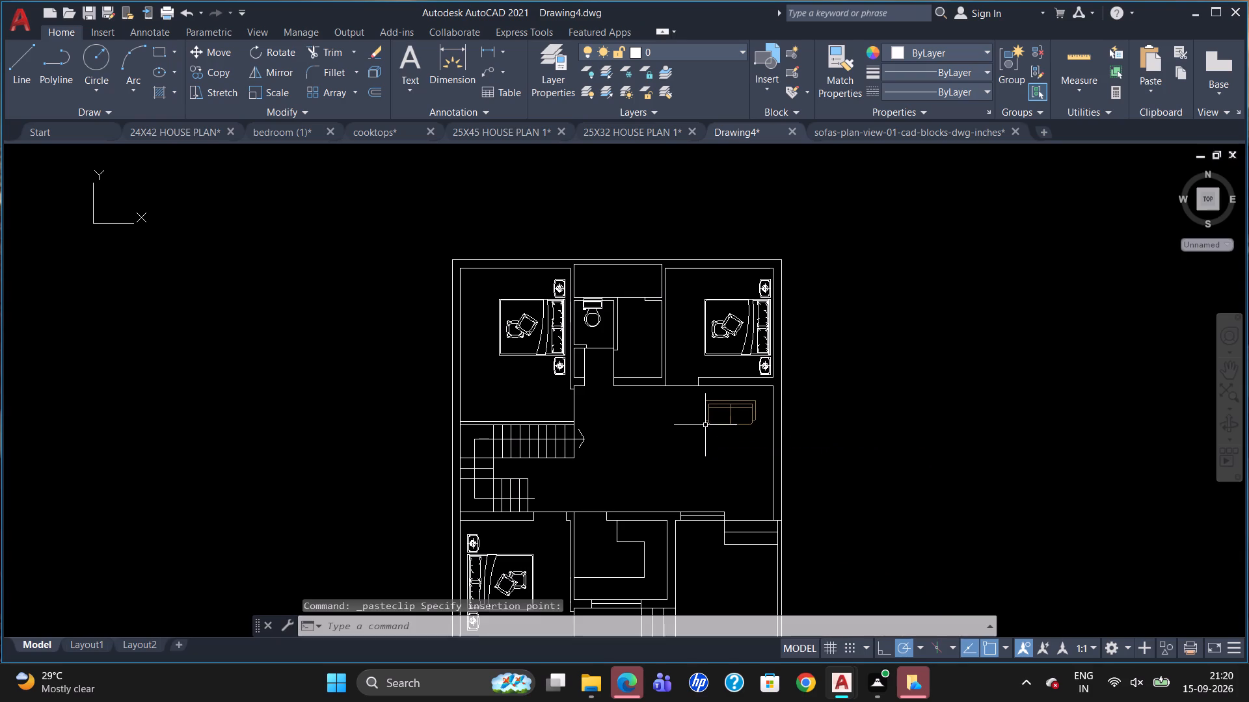
Copy the hall sofa about 4'-7" straight down to make a second sofa beneath it.
{"action": "left_click", "coordinate": [710, 421]}
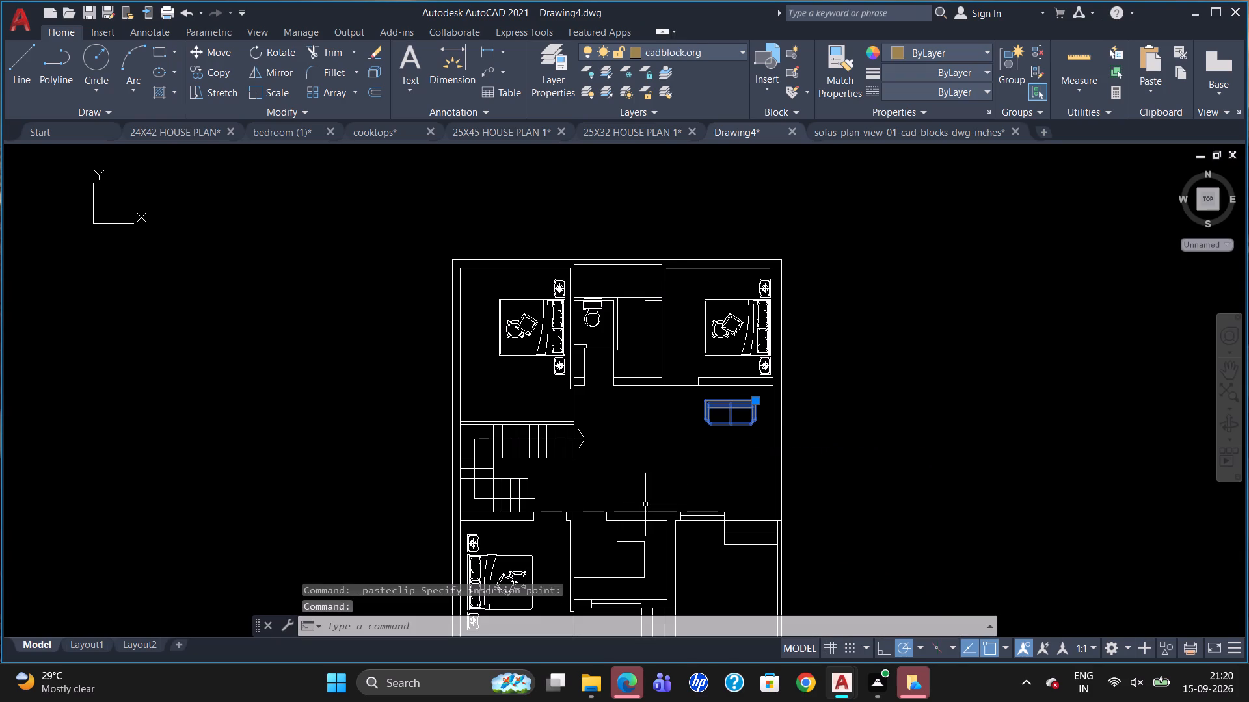
{"action": "type", "text": "CO"}
{"action": "key", "text": "Return"}
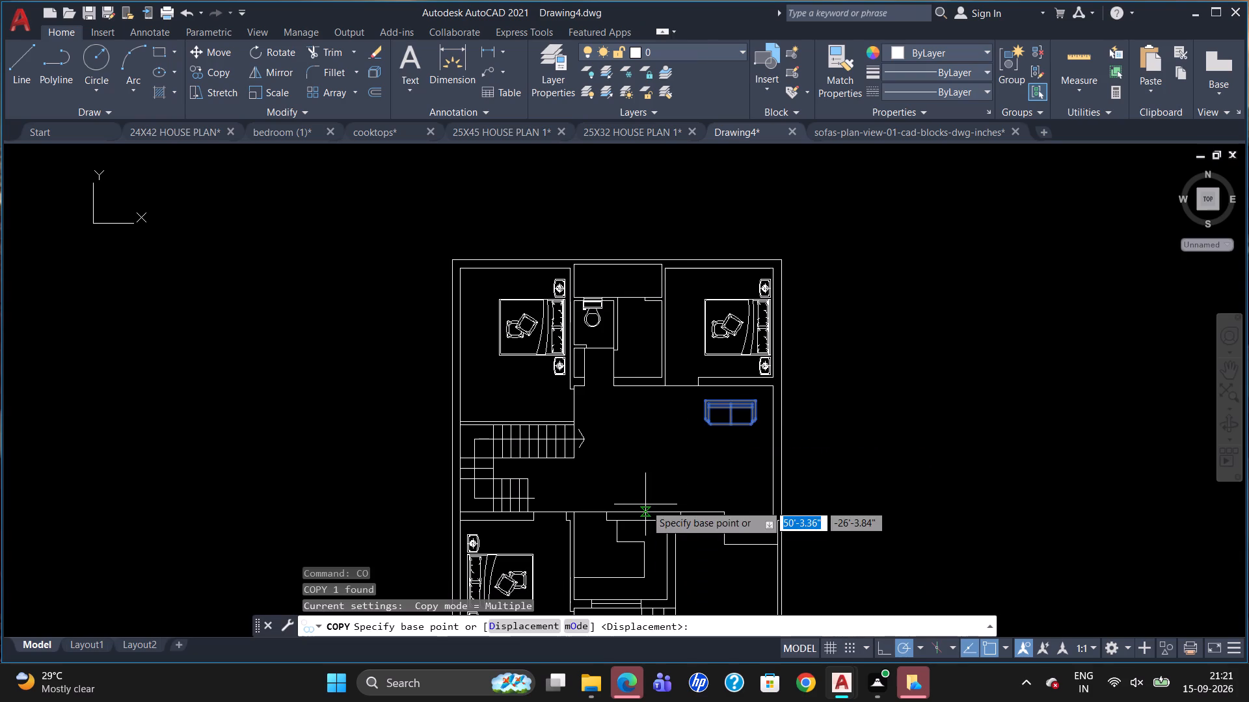
{"action": "left_click", "coordinate": [704, 405]}
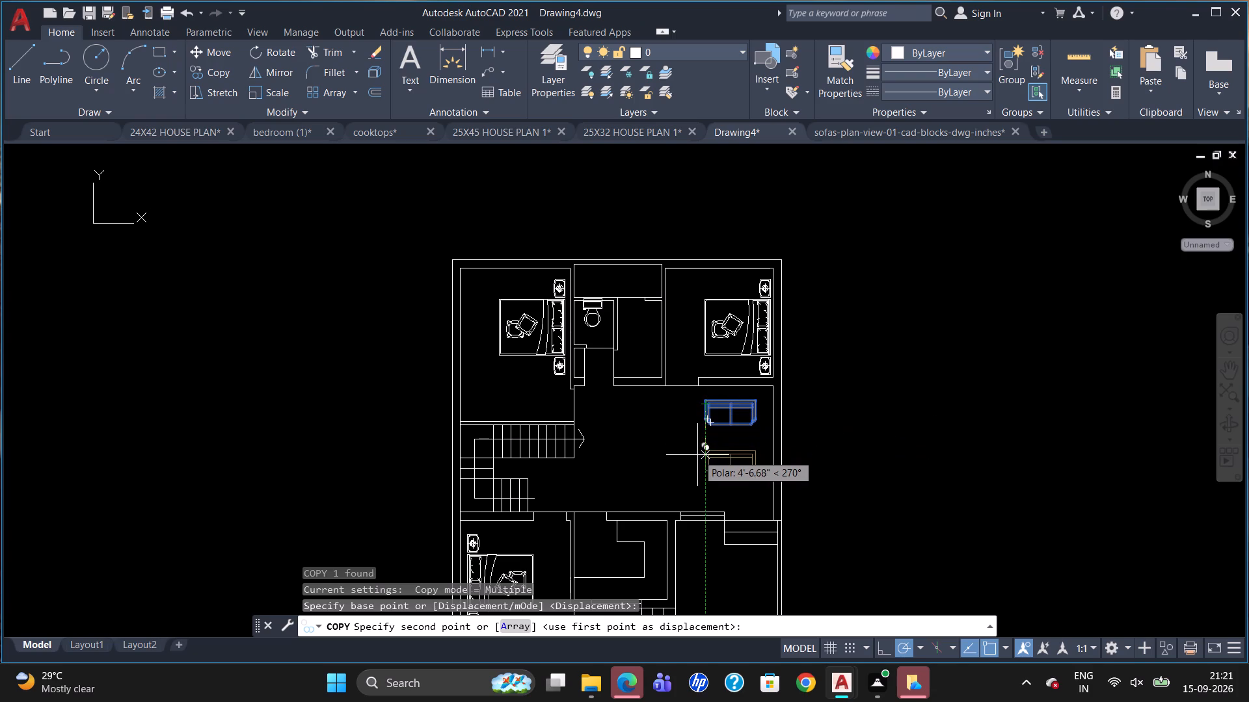
{"action": "left_click", "coordinate": [697, 455]}
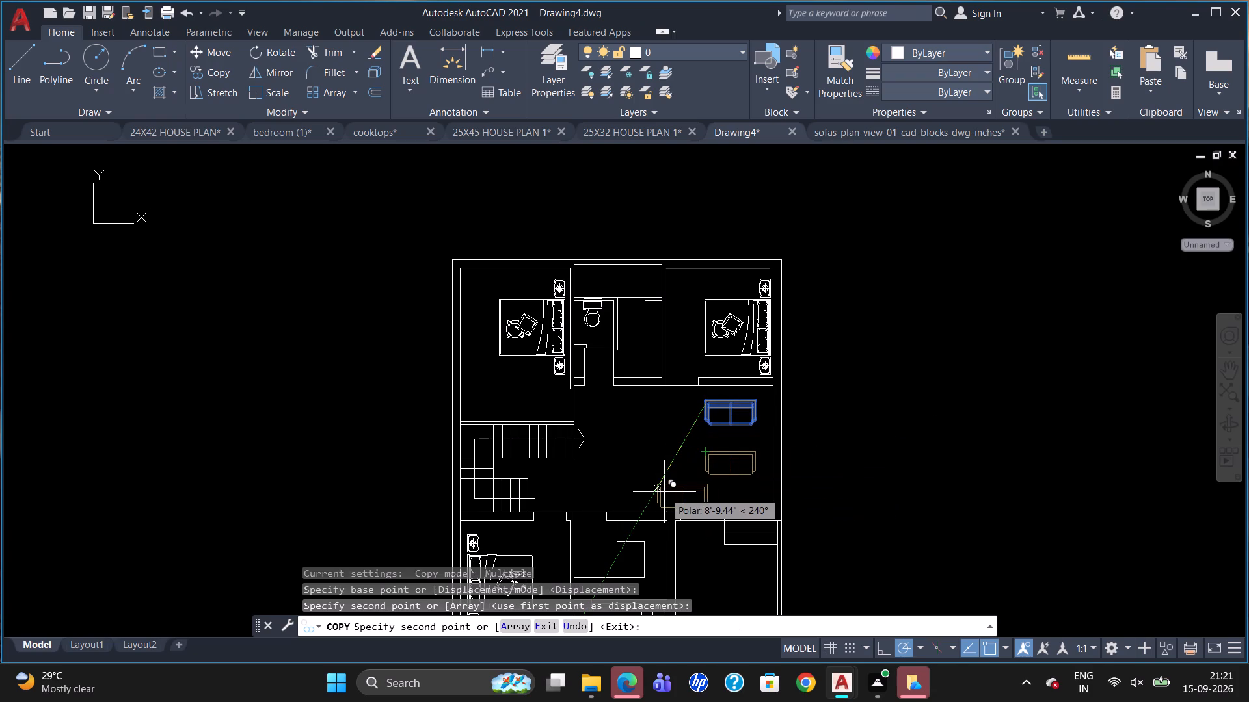
{"action": "key", "text": "Escape"}
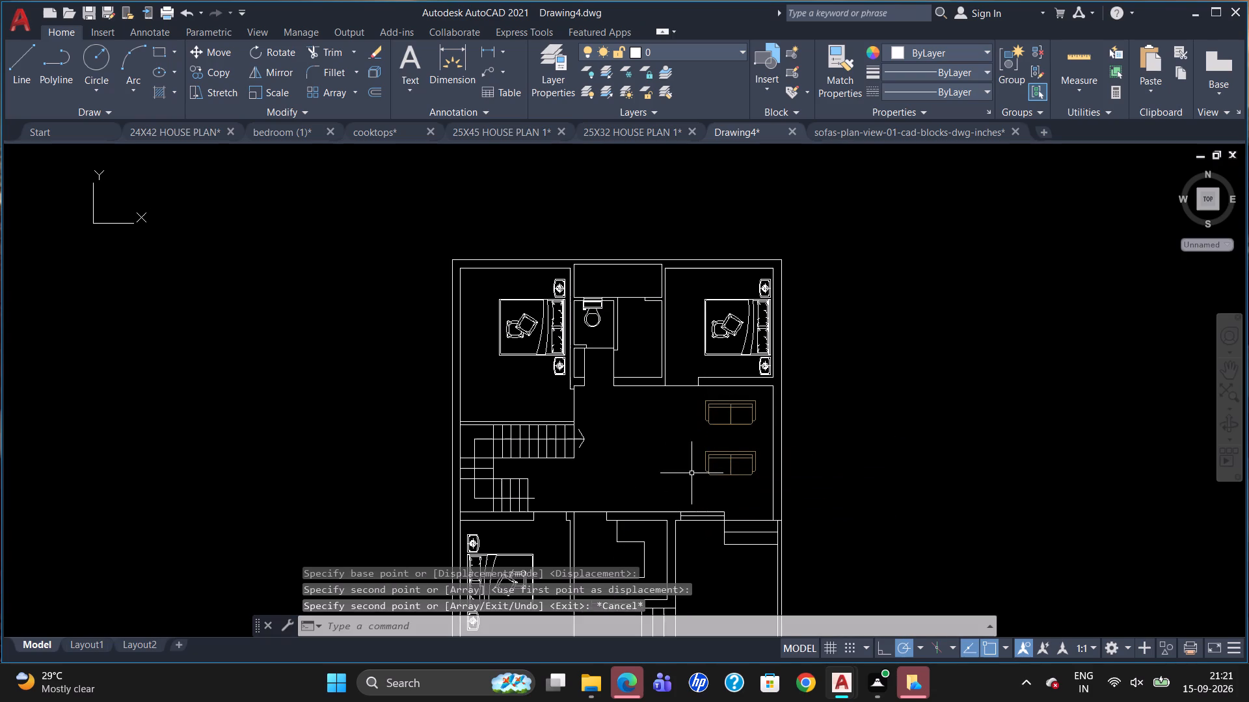
Rotate the lower sofa 90° counter-clockwise so its backrest faces the staircase side.
{"action": "left_click", "coordinate": [720, 458]}
{"action": "type", "text": "RO"}
{"action": "key", "text": "Return"}
{"action": "left_click", "coordinate": [720, 458]}
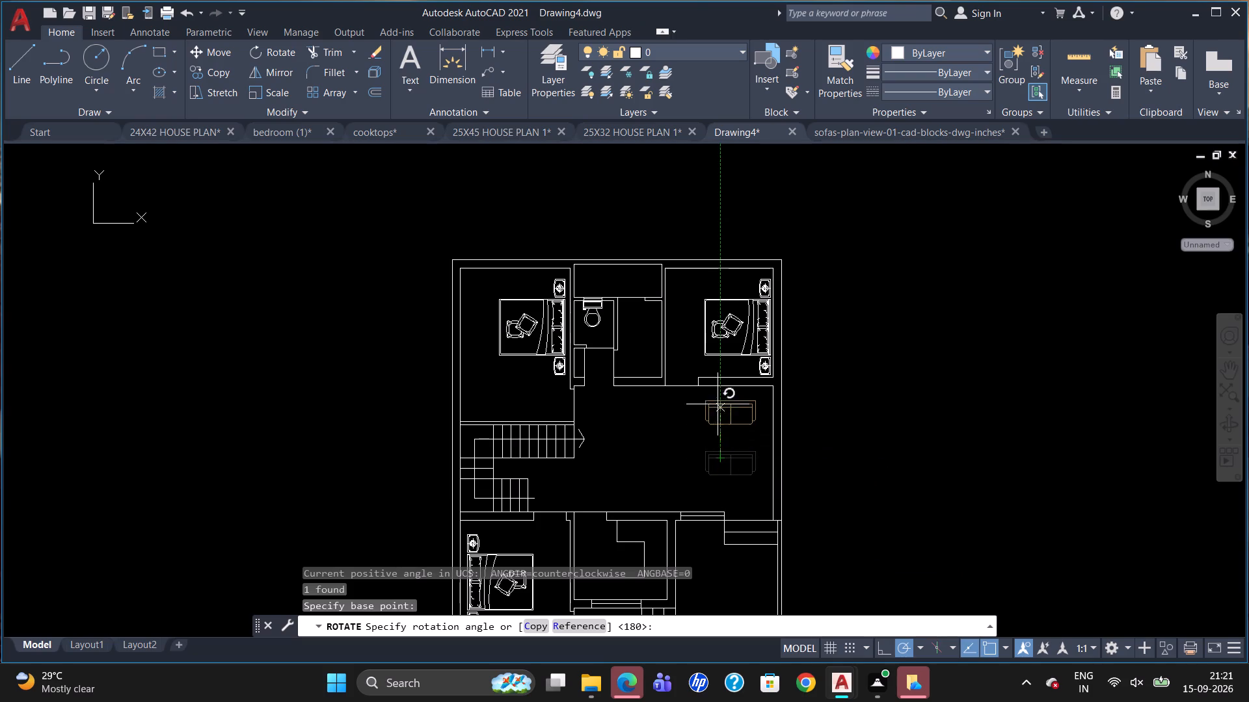
{"action": "left_click", "coordinate": [716, 398]}
Move the rotated sofa toward the staircase so it forms an L-shaped arrangement just below the first sofa.
{"action": "left_click", "coordinate": [718, 438]}
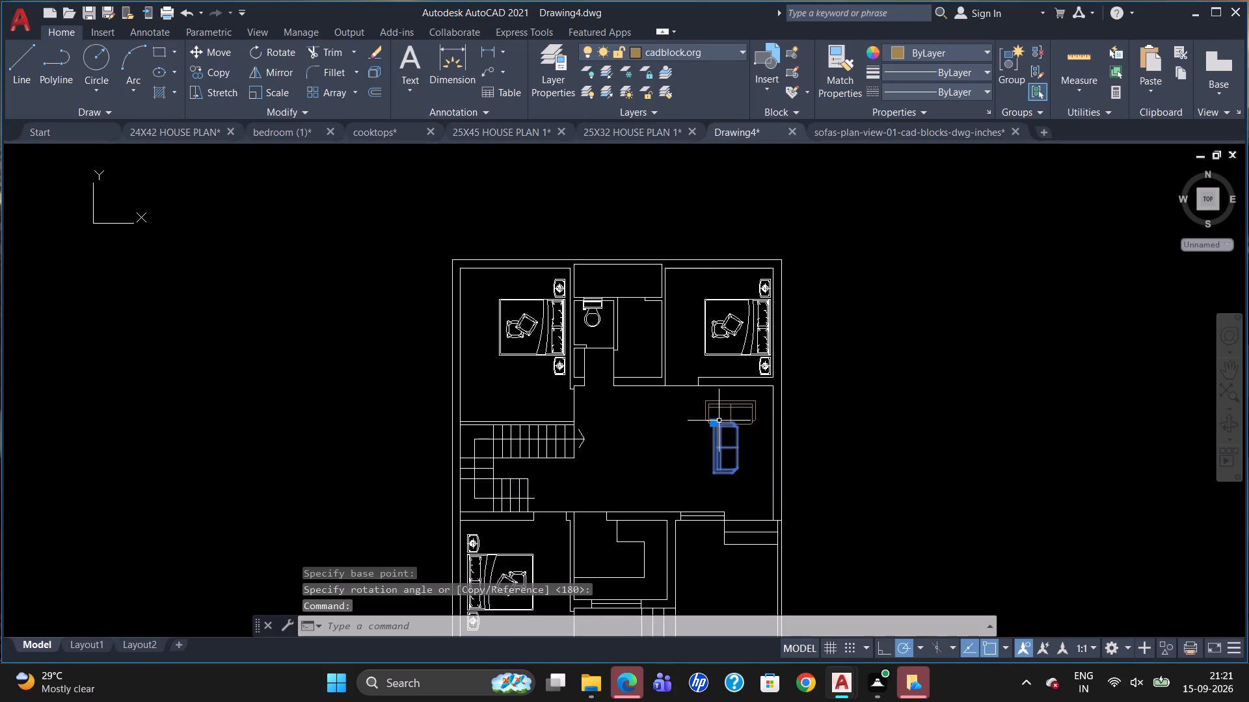
{"action": "left_click", "coordinate": [715, 424]}
{"action": "scroll", "coordinate": [698, 428], "scroll_direction": "up", "scroll_amount": 2}
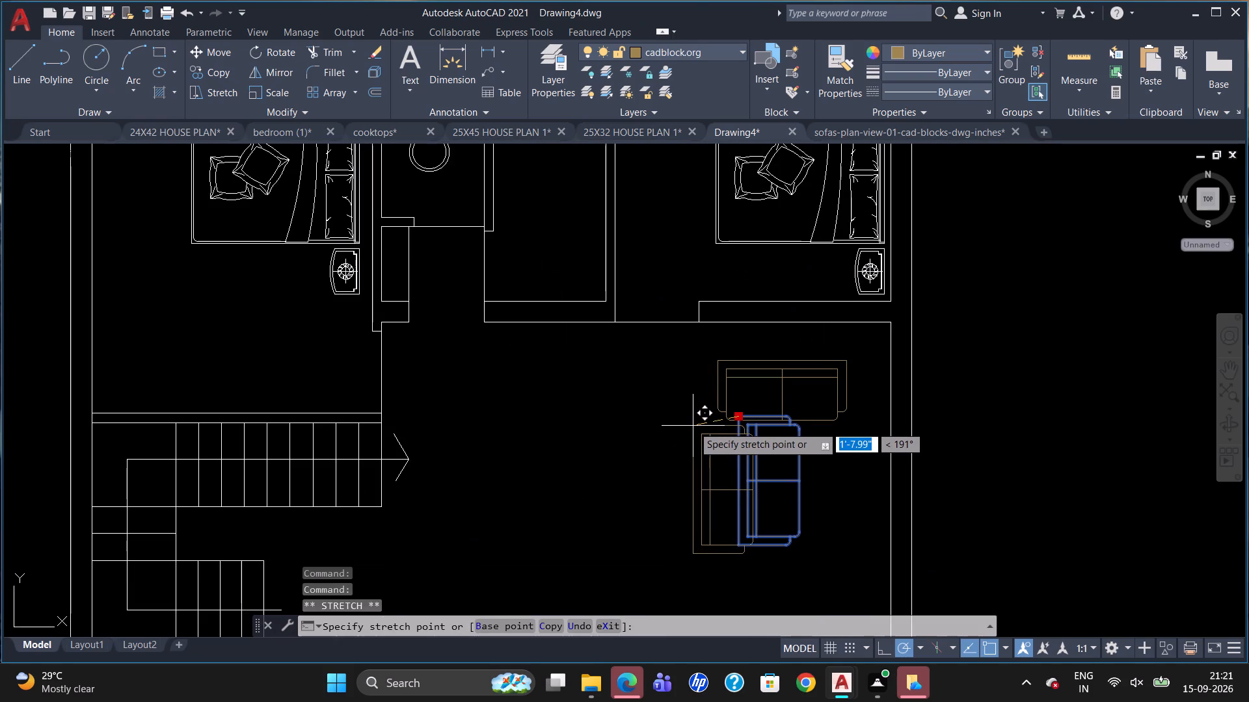
{"action": "left_click", "coordinate": [692, 426]}
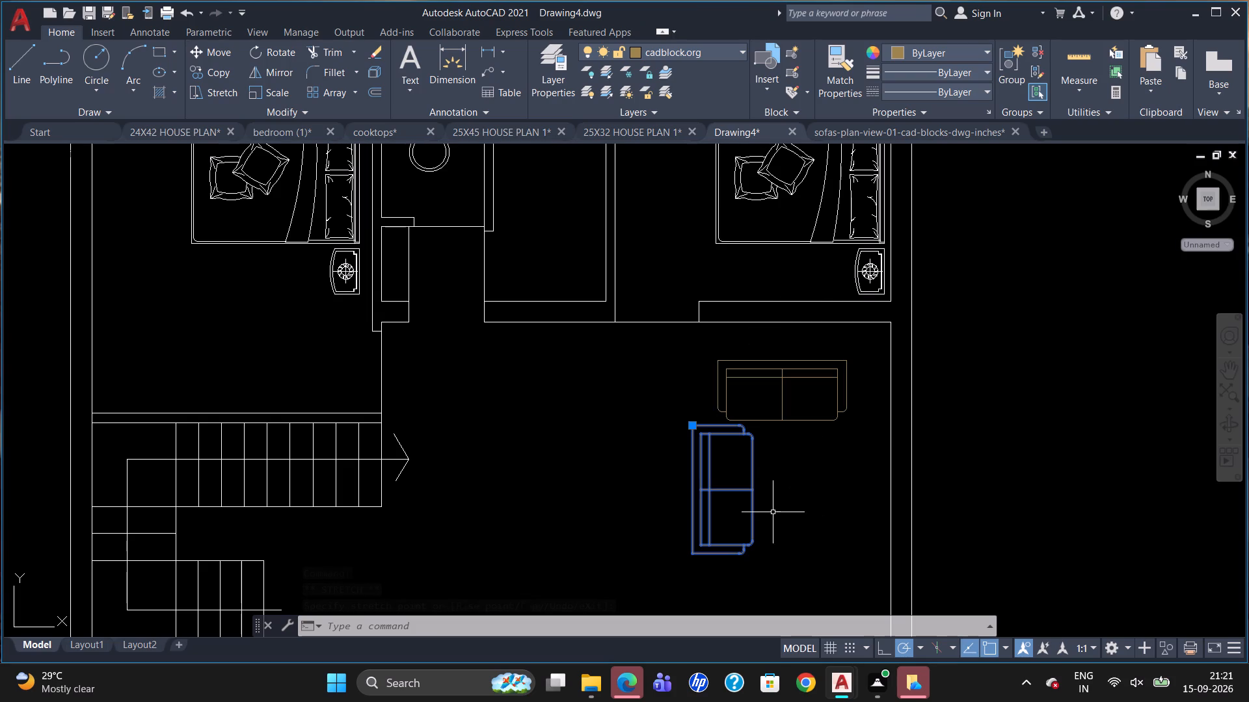
Put both hall sofas on layer 0.
{"action": "left_click", "coordinate": [797, 360]}
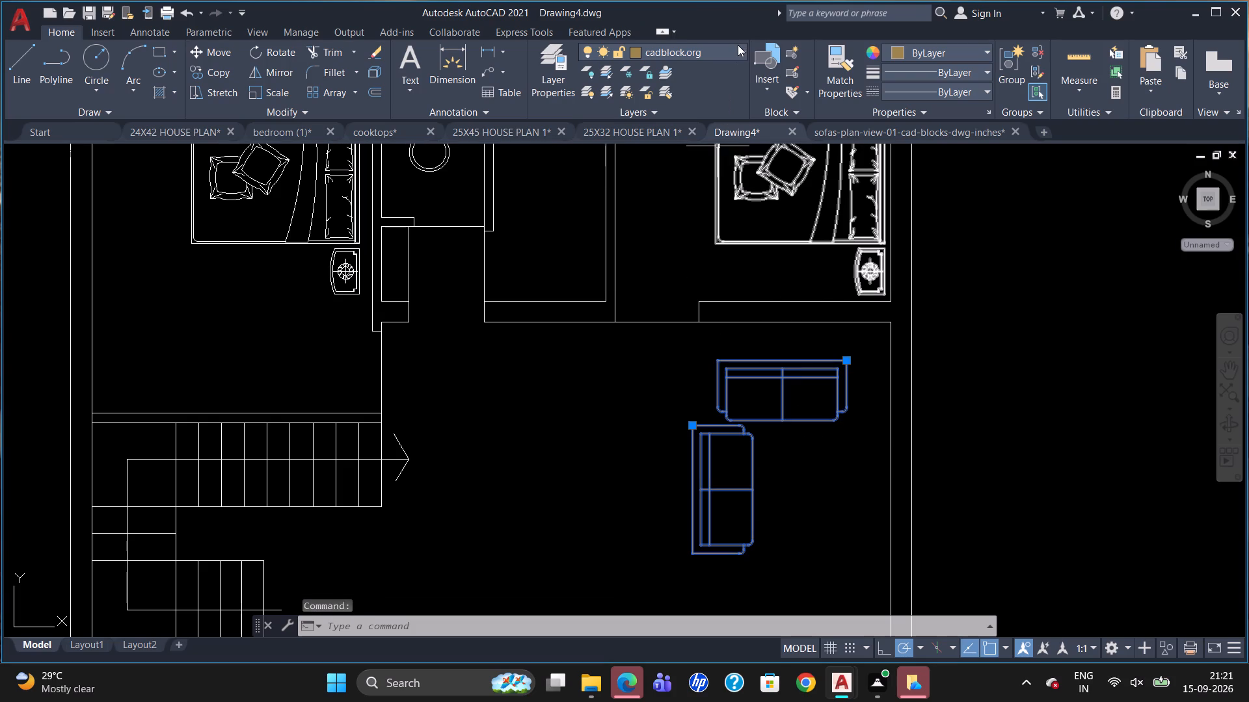
{"action": "left_click", "coordinate": [738, 45]}
{"action": "left_click", "coordinate": [706, 73]}
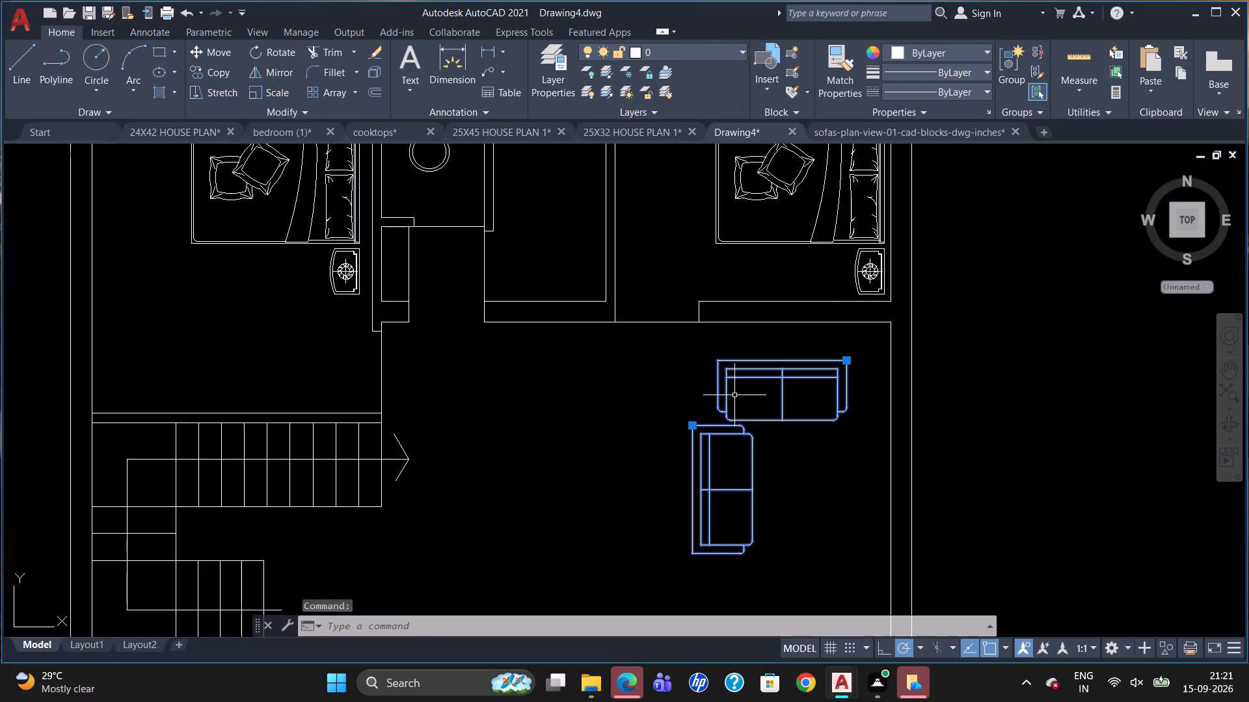
{"action": "key", "text": "Escape"}
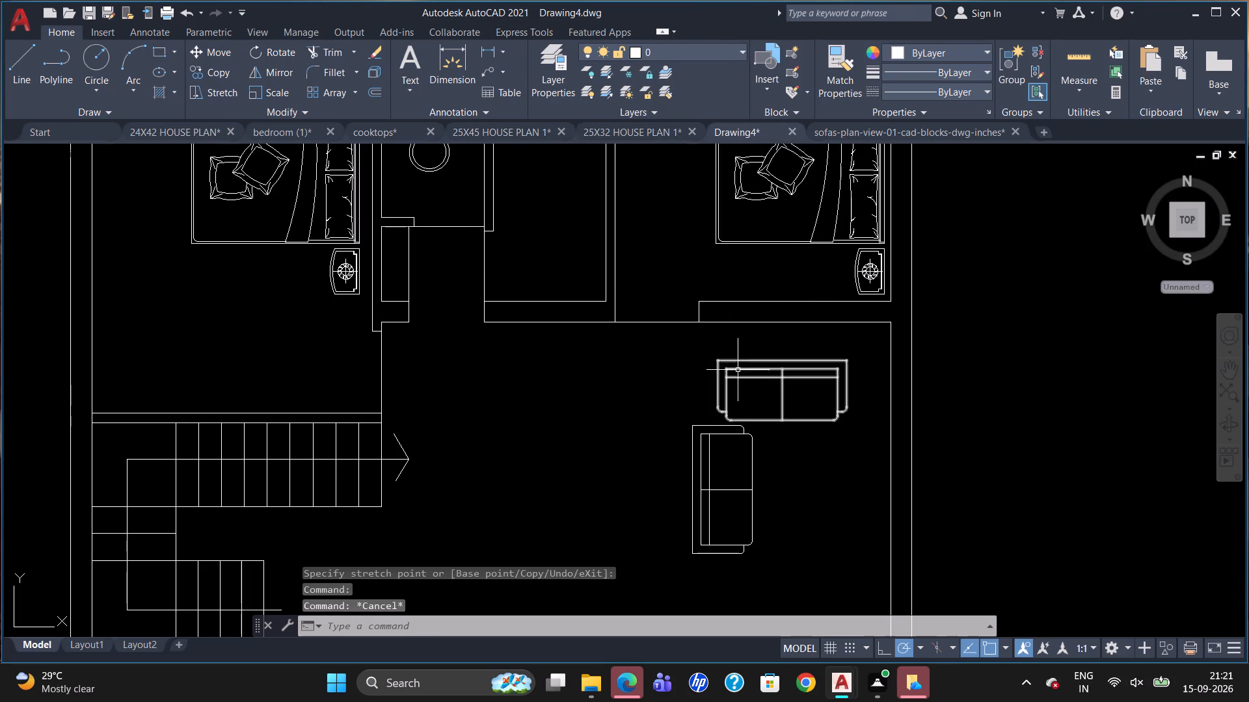
Add the multiline text label BEDROOM at 5" text height below the bed in the upper-left bedroom.
{"action": "scroll", "coordinate": [736, 375], "scroll_direction": "down", "scroll_amount": 1}
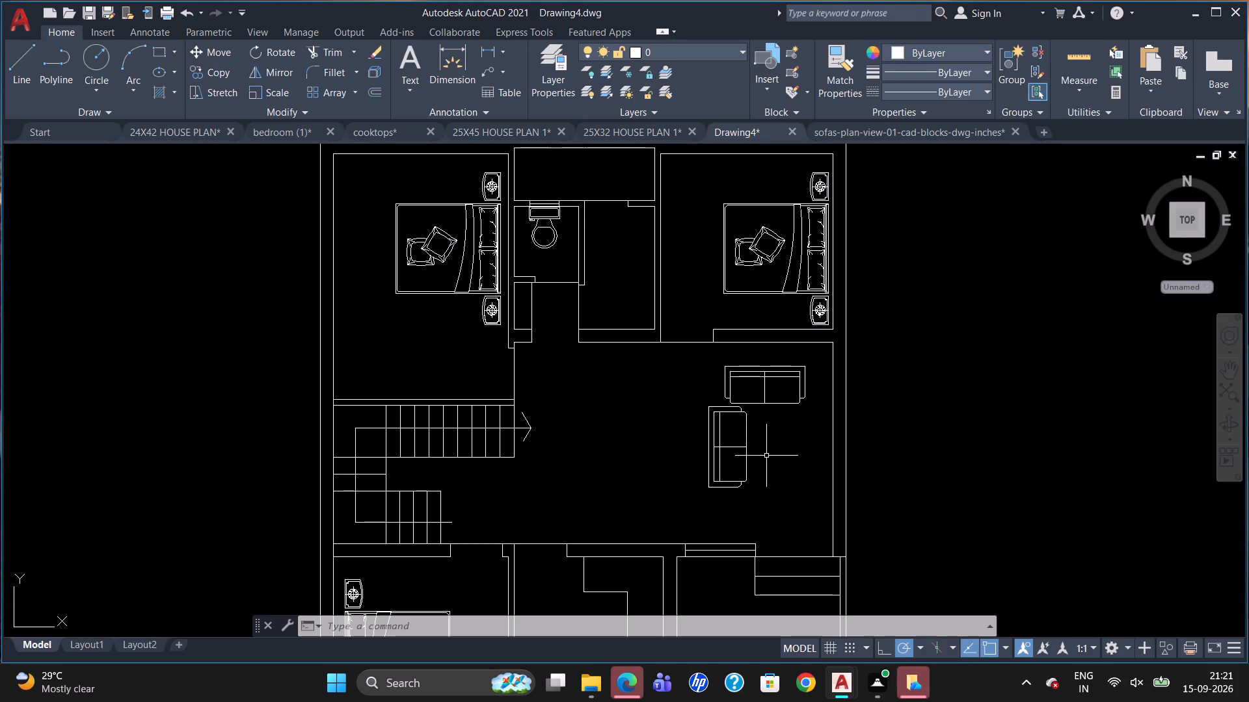
{"action": "scroll", "coordinate": [768, 510], "scroll_direction": "down", "scroll_amount": 1}
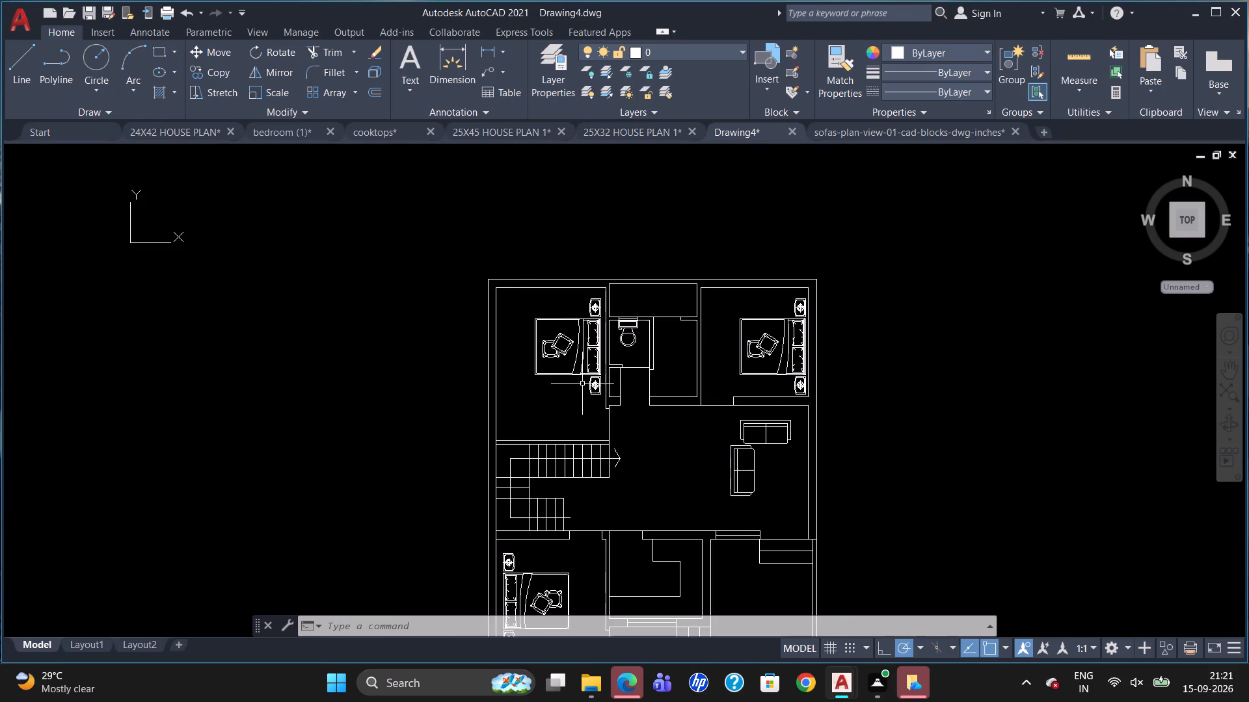
{"action": "scroll", "coordinate": [571, 363], "scroll_direction": "up", "scroll_amount": 1}
{"action": "key", "text": "t"}
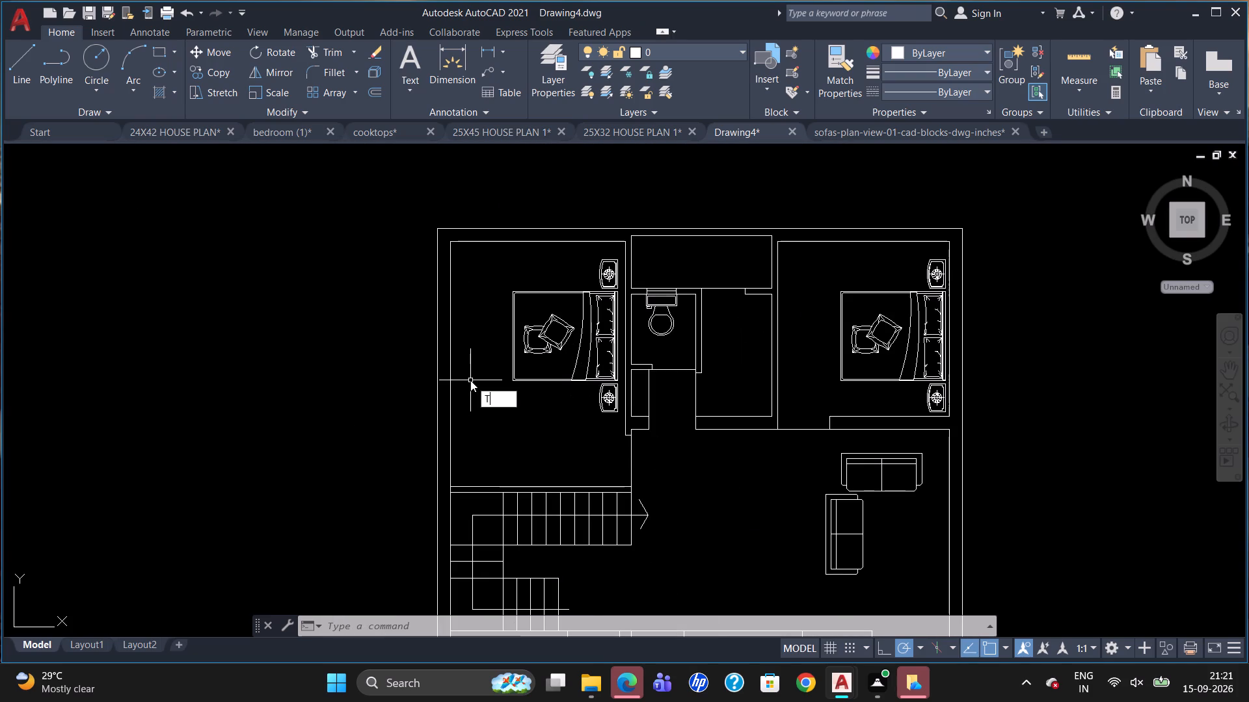
{"action": "key", "text": "Return"}
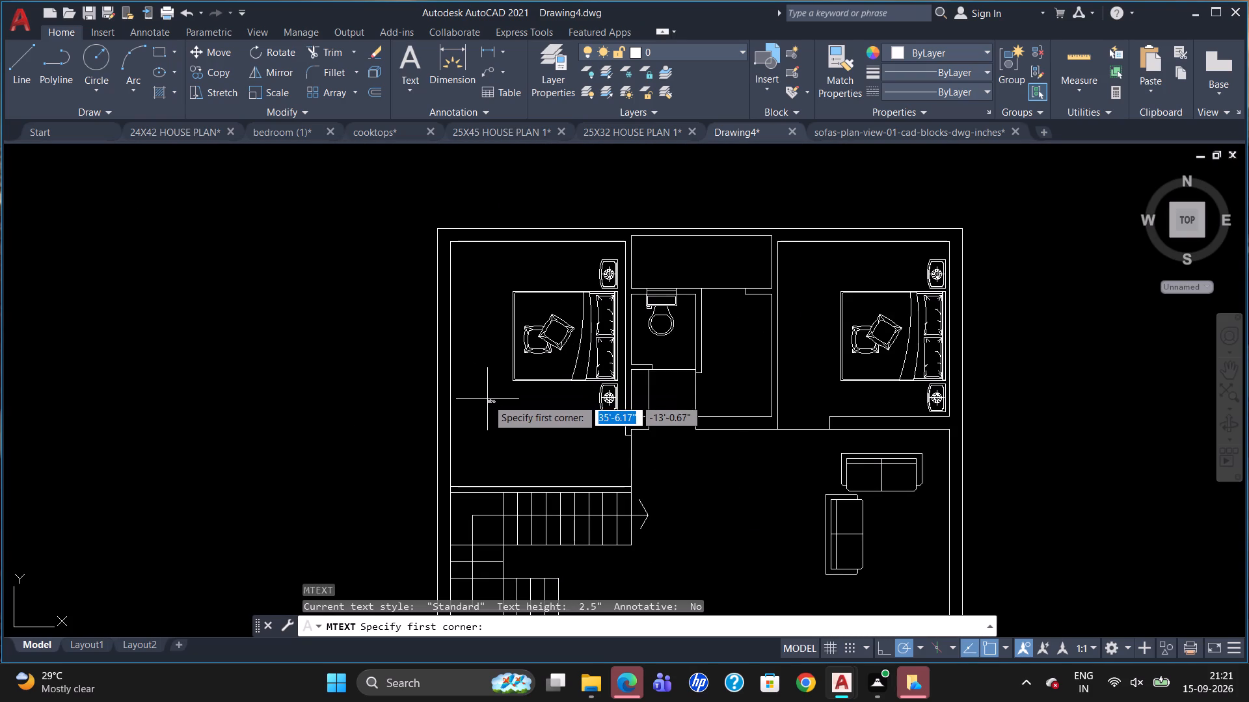
{"action": "left_click_drag", "start_coordinate": [486, 399], "coordinate": [490, 409]}
{"action": "left_click", "coordinate": [572, 428]}
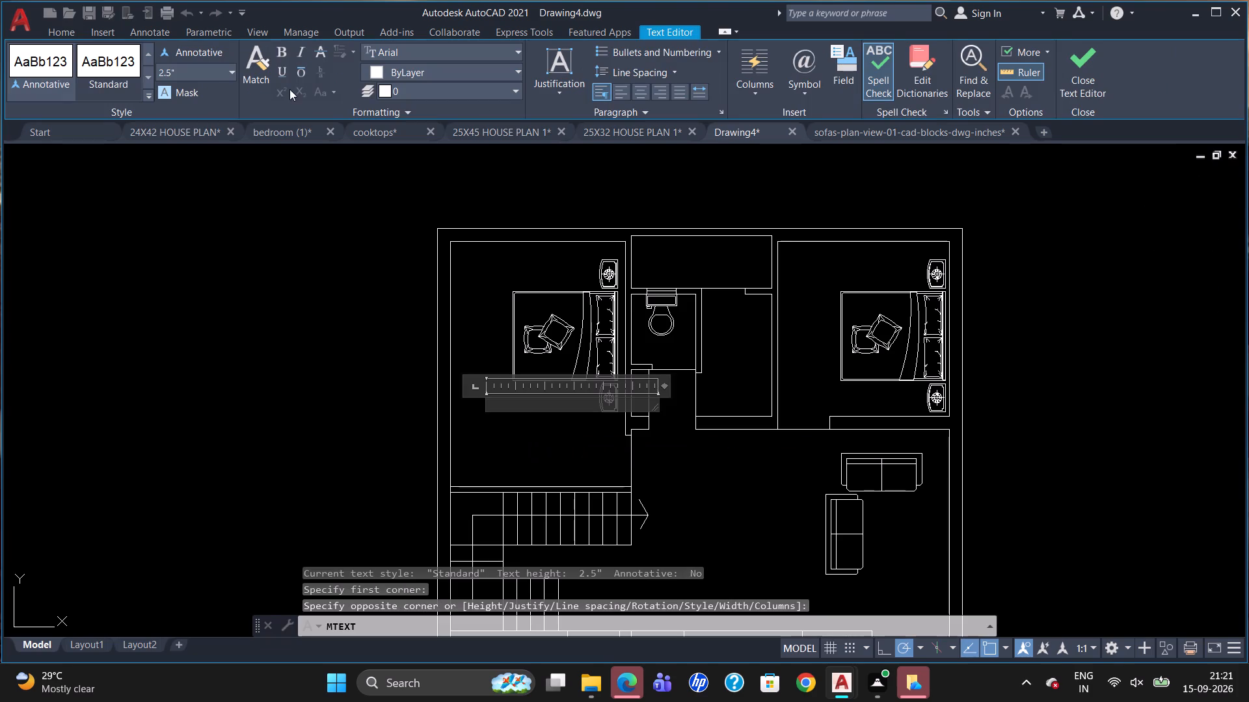
{"action": "left_click", "coordinate": [200, 74]}
{"action": "key", "text": "BackSpace"}
{"action": "key", "text": "5"}
{"action": "key", "text": "Return"}
{"action": "type", "text": "BEDROOM"}
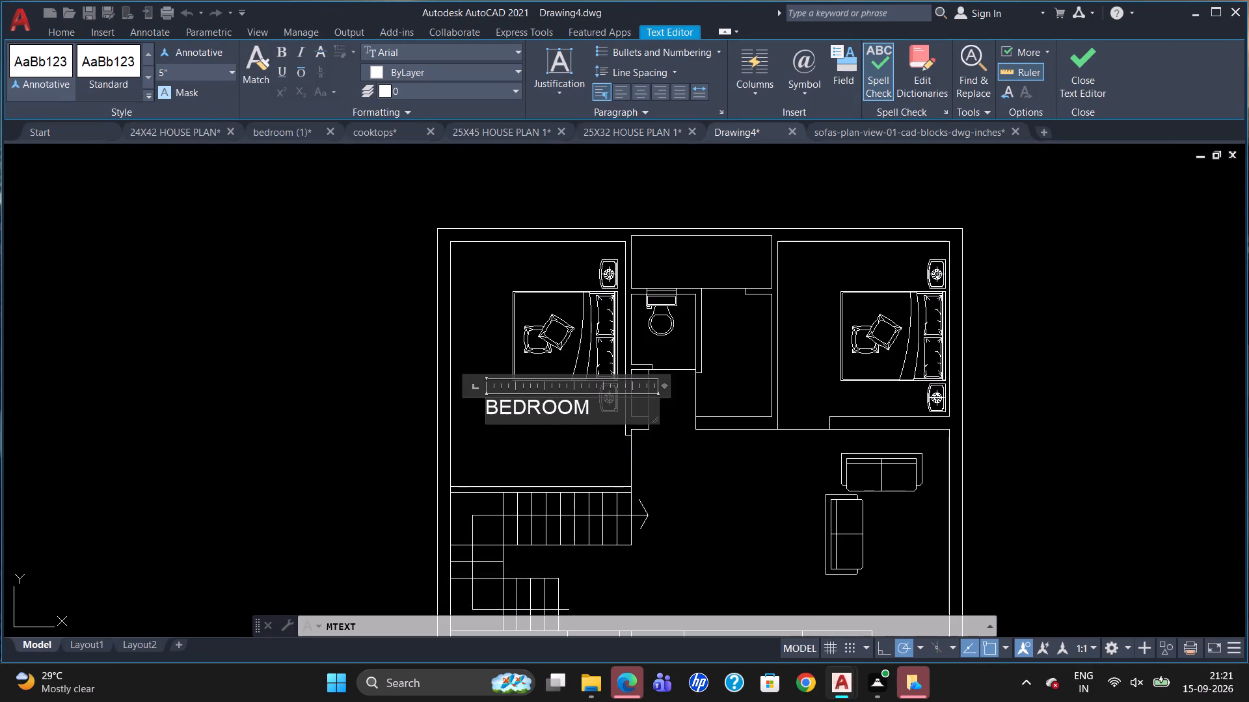
{"action": "left_click", "coordinate": [494, 431]}
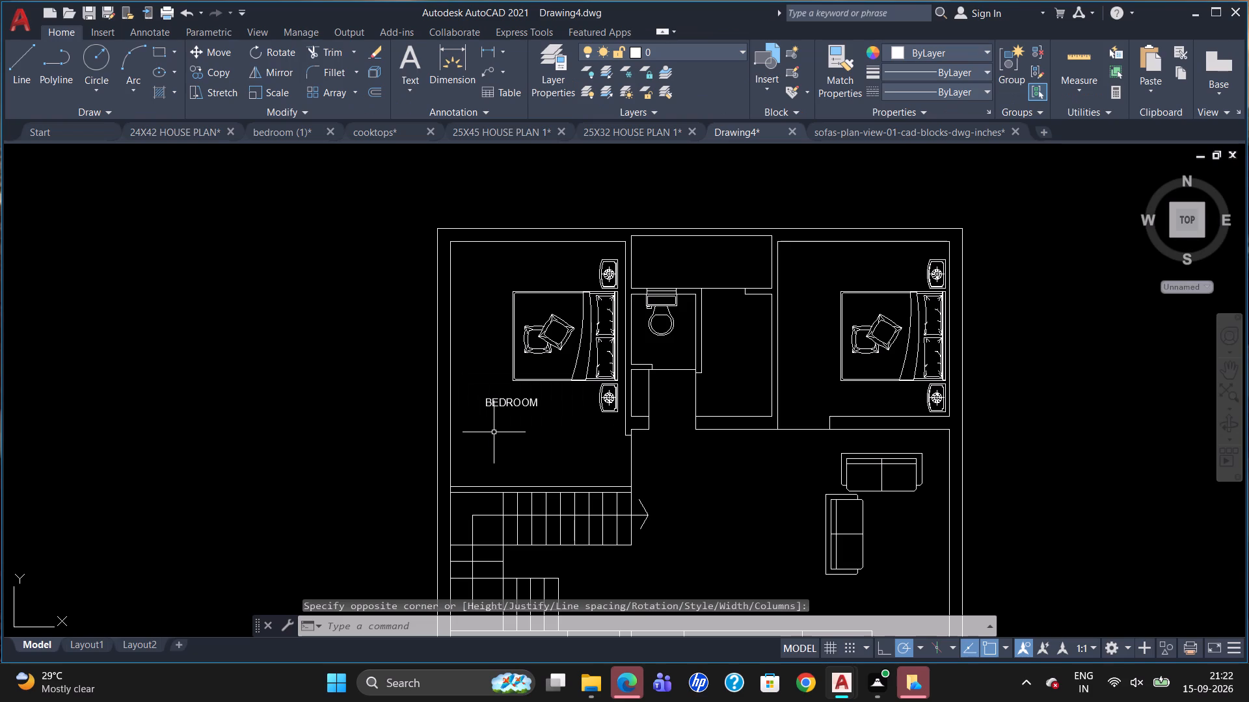
Add linear dimensions for the upper-left bedroom's length along its outer wall and its width across the top.
{"action": "type", "text": "DLI"}
{"action": "key", "text": "Return"}
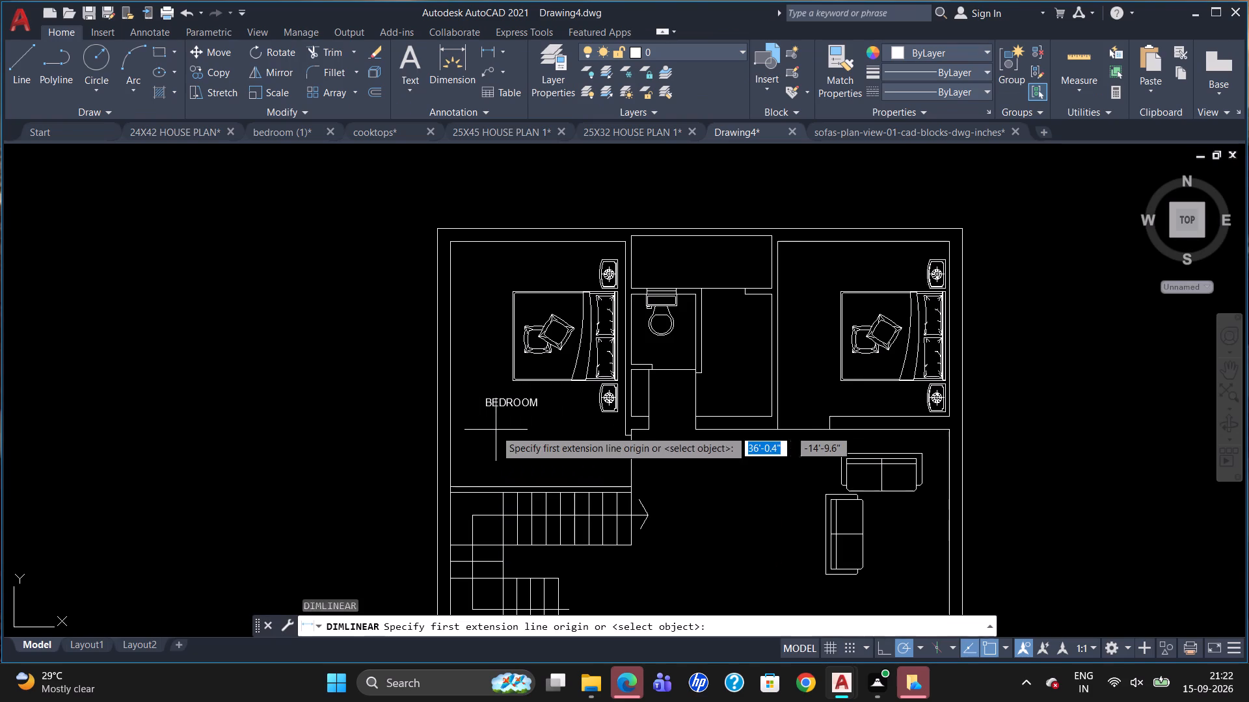
{"action": "left_click", "coordinate": [450, 486]}
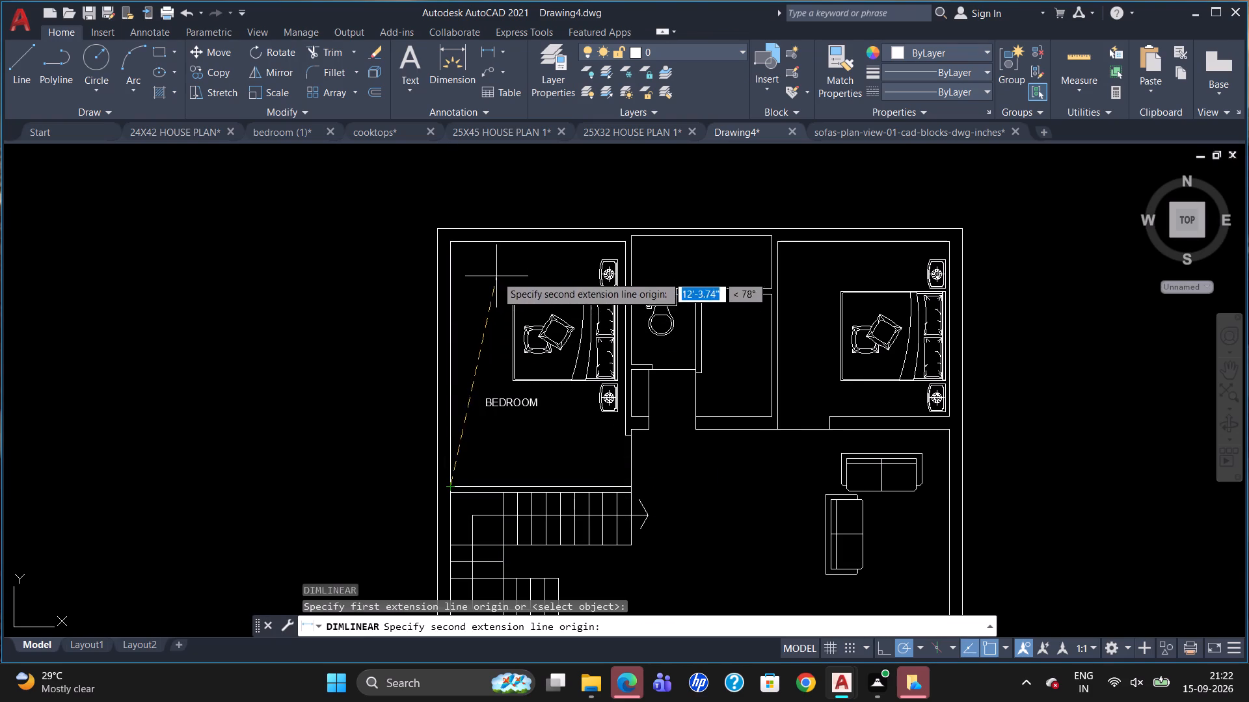
{"action": "left_click", "coordinate": [453, 239]}
{"action": "left_click", "coordinate": [467, 242]}
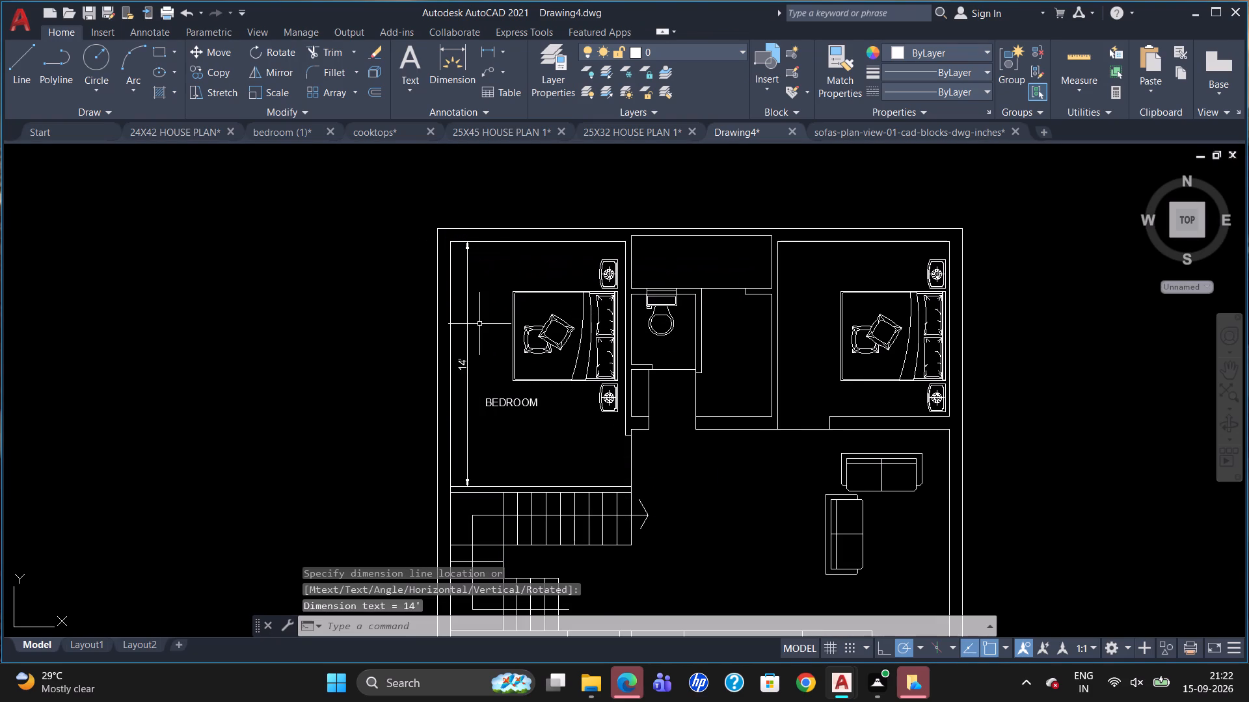
{"action": "key", "text": "space"}
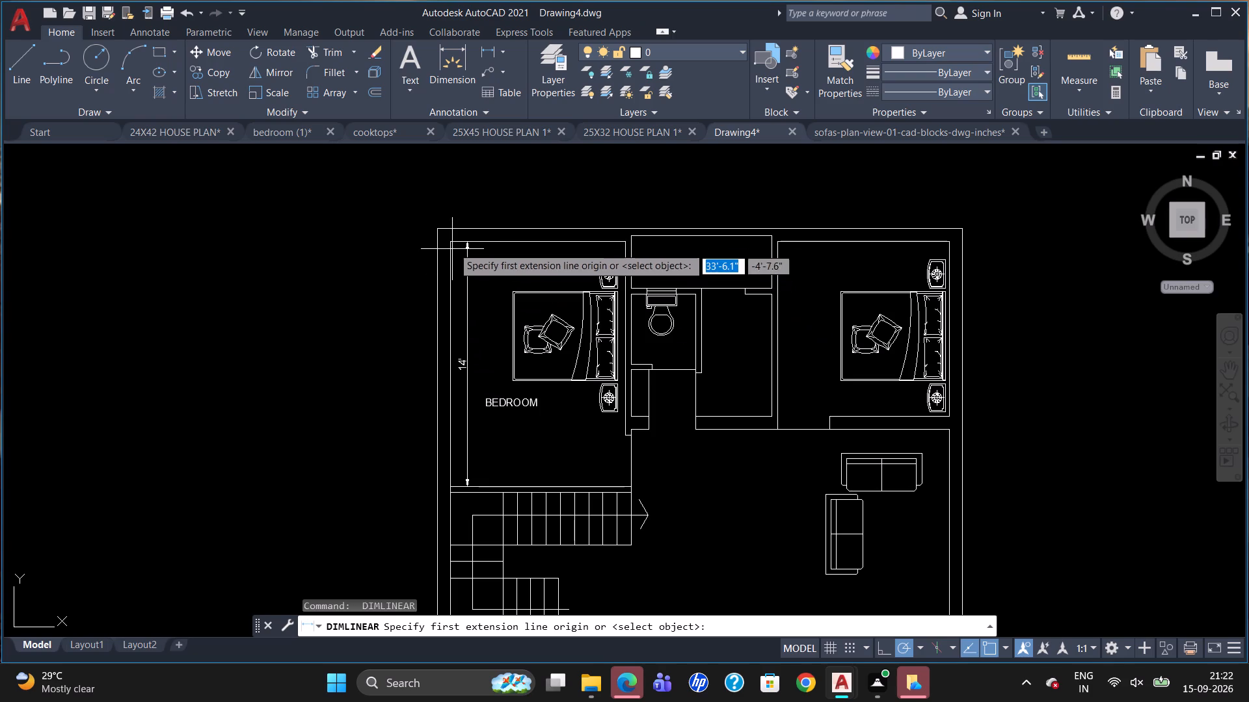
{"action": "left_click", "coordinate": [454, 240]}
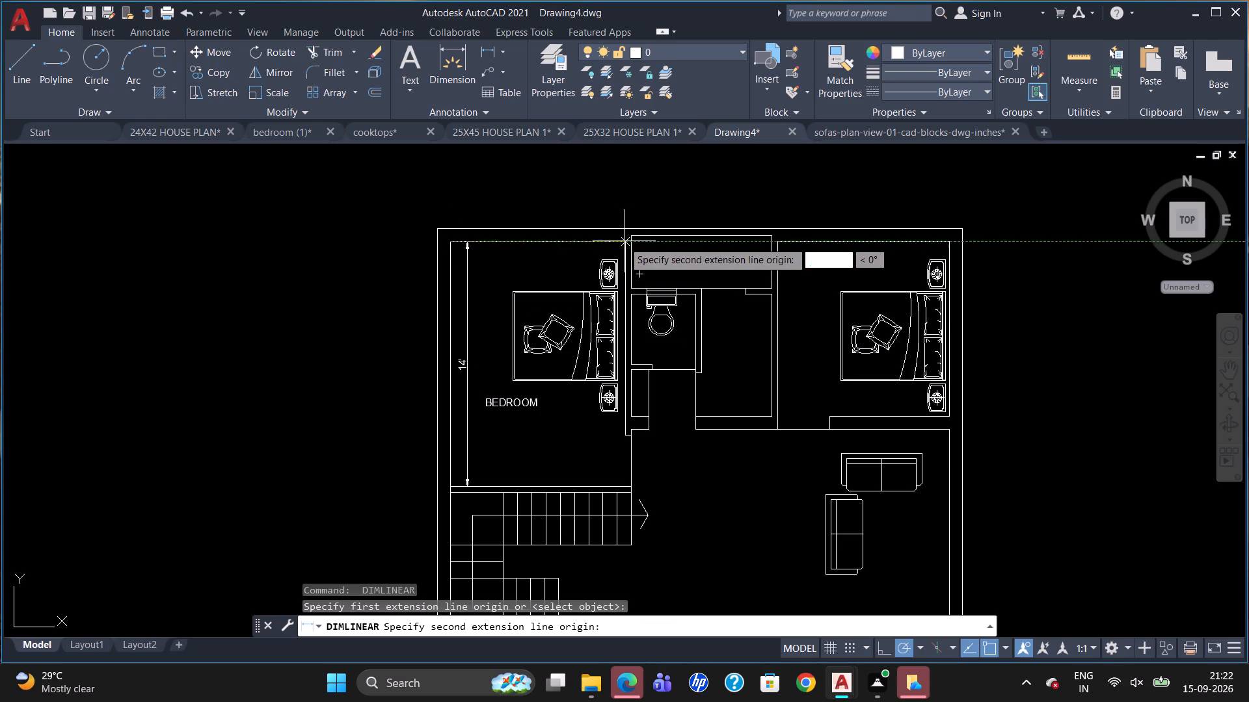
{"action": "left_click", "coordinate": [621, 241]}
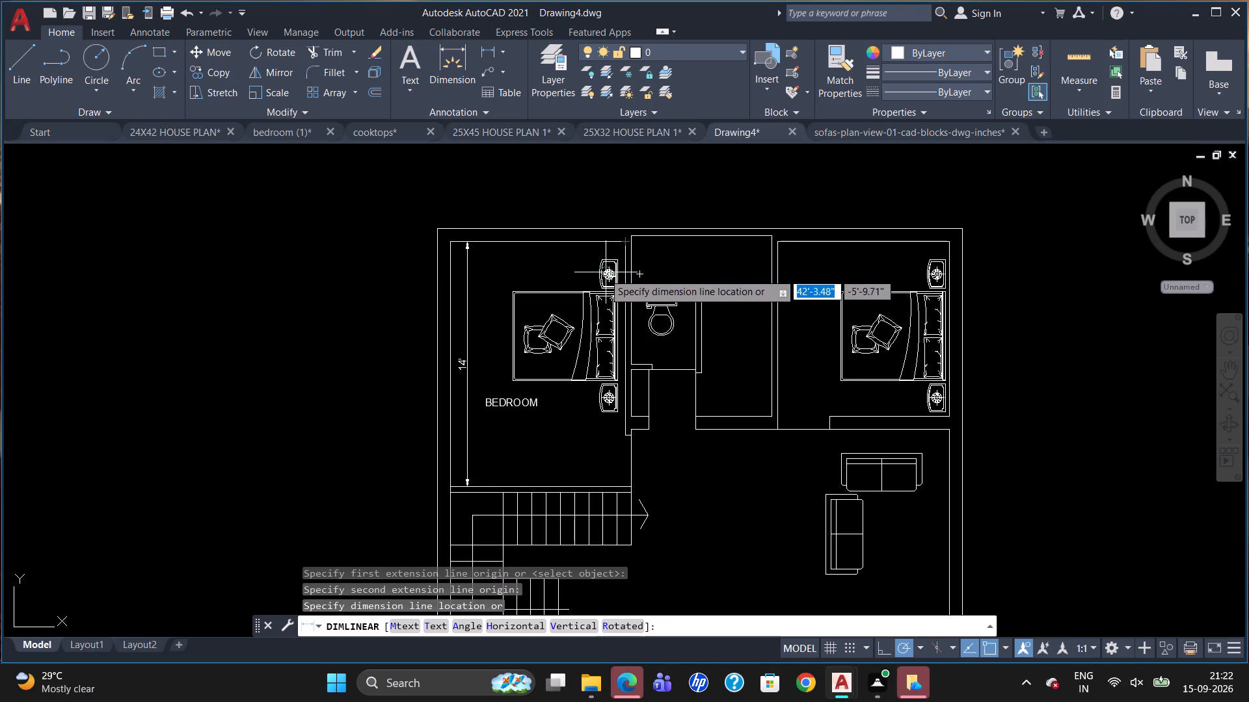
{"action": "left_click", "coordinate": [604, 273]}
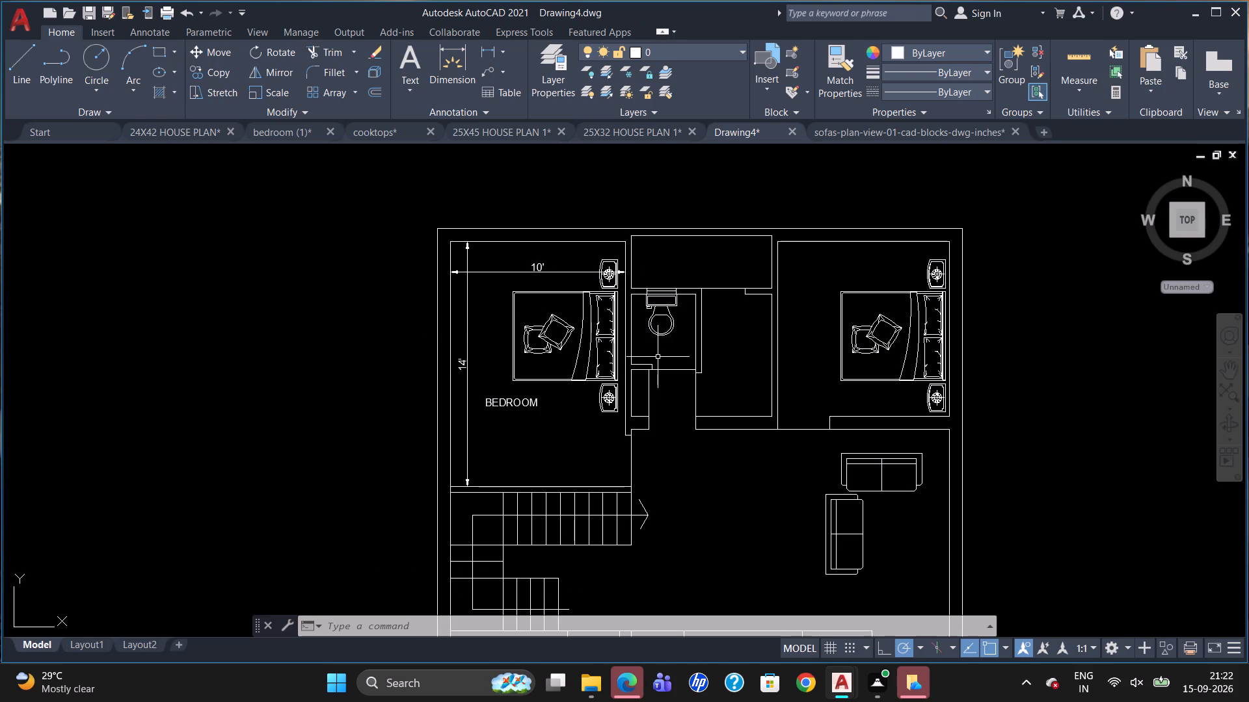
Add a vertical linear dimension to the narrow space above the toilet, between the two upper bedrooms.
{"action": "key", "text": "space"}
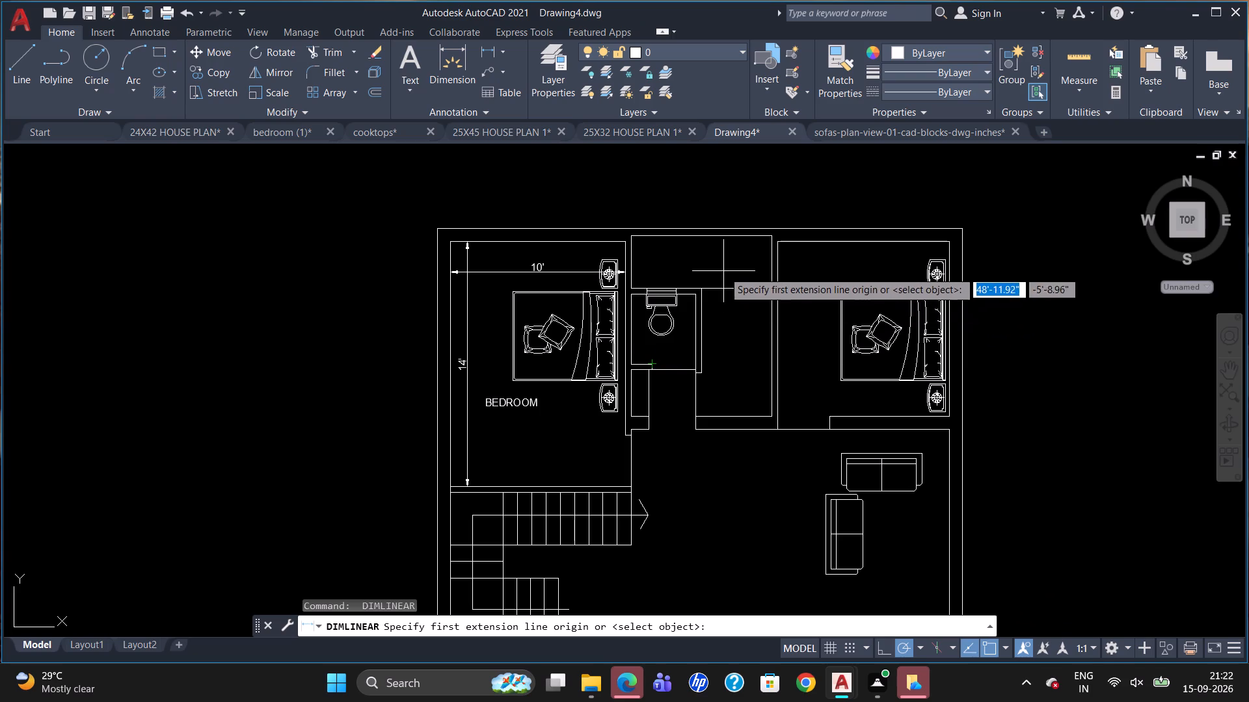
{"action": "left_click", "coordinate": [633, 237]}
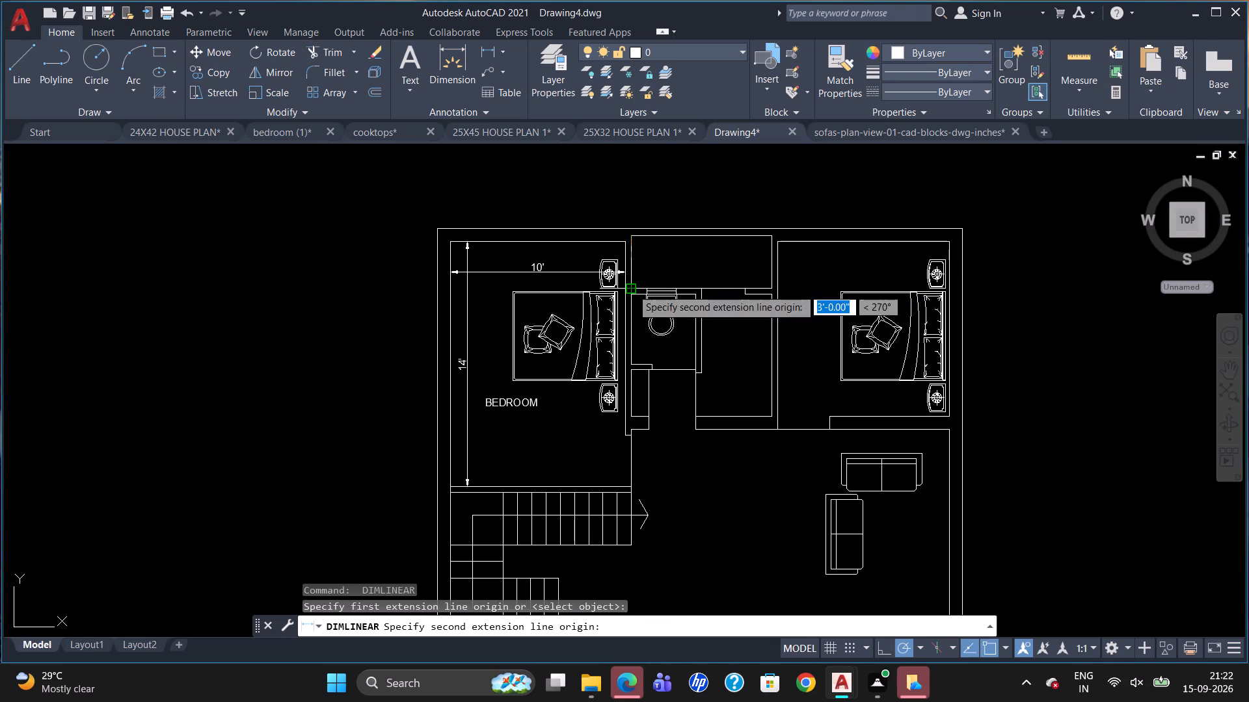
{"action": "left_click", "coordinate": [632, 289]}
{"action": "left_click", "coordinate": [652, 283]}
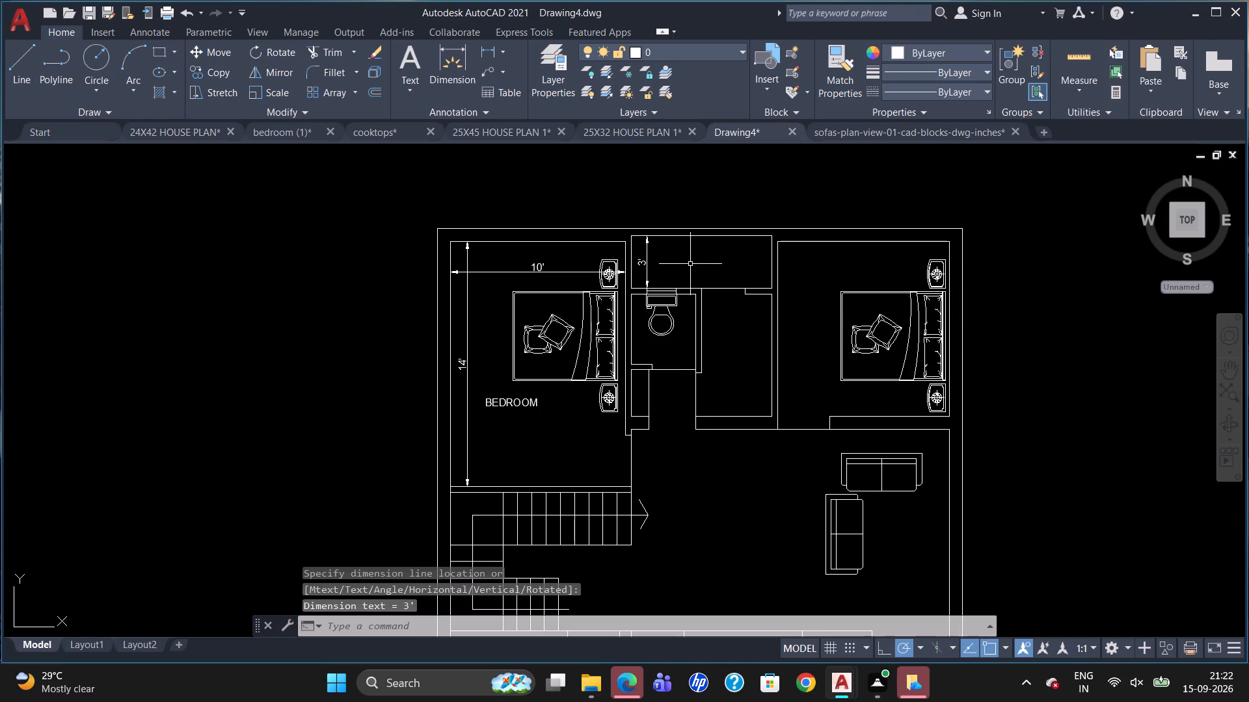
Add a horizontal linear dimension across the full width of the narrow space between the two upper bedrooms, just below its top wall.
{"action": "key", "text": "space"}
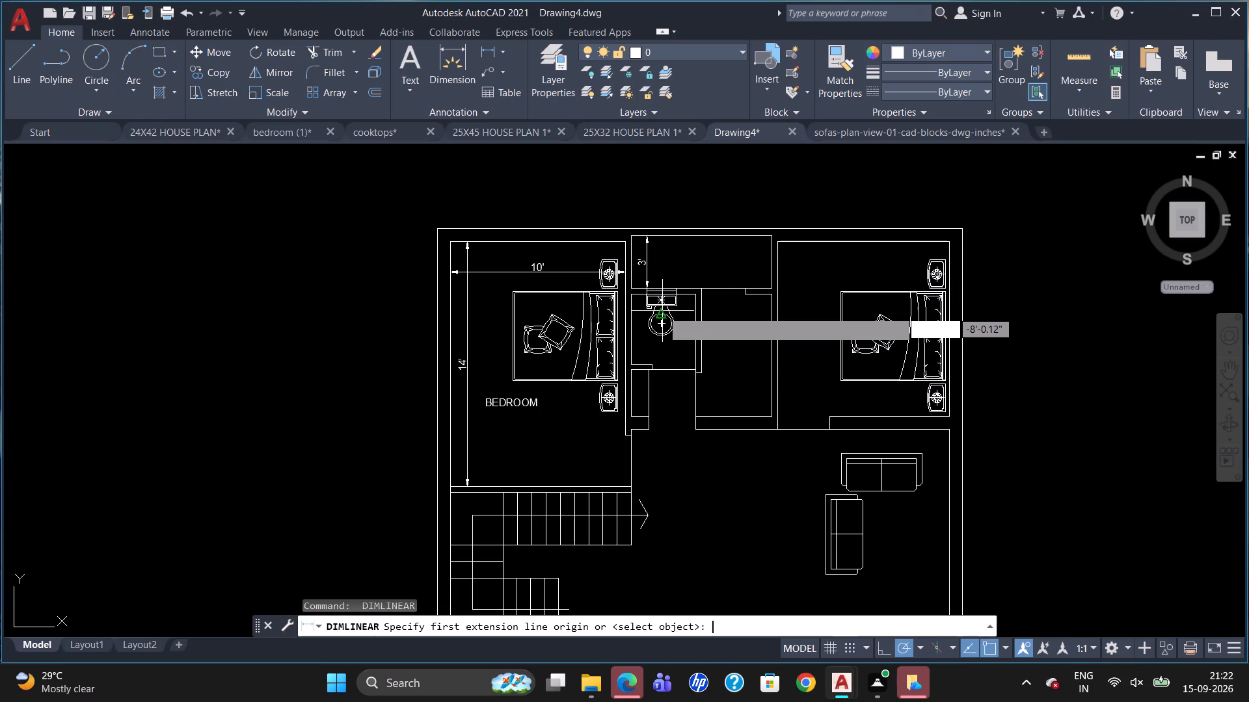
{"action": "scroll", "coordinate": [650, 258], "scroll_direction": "up", "scroll_amount": 2}
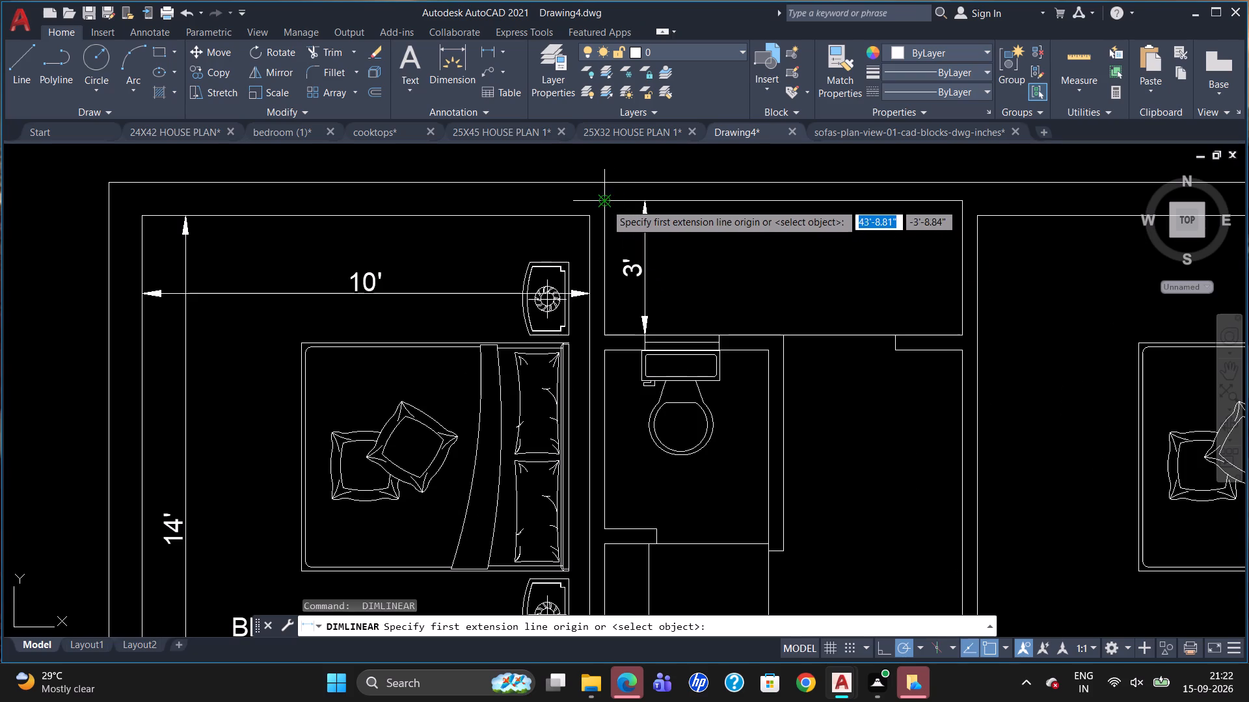
{"action": "left_click", "coordinate": [606, 203]}
{"action": "left_click", "coordinate": [966, 198]}
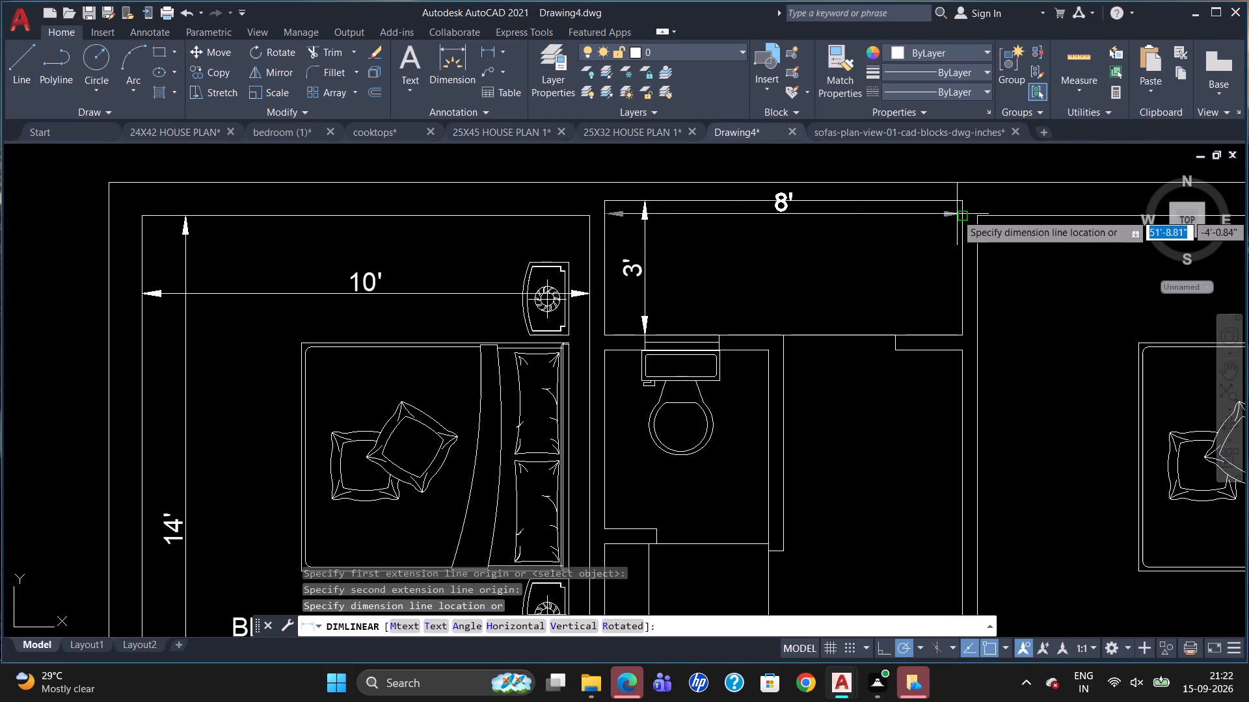
{"action": "left_click", "coordinate": [948, 229]}
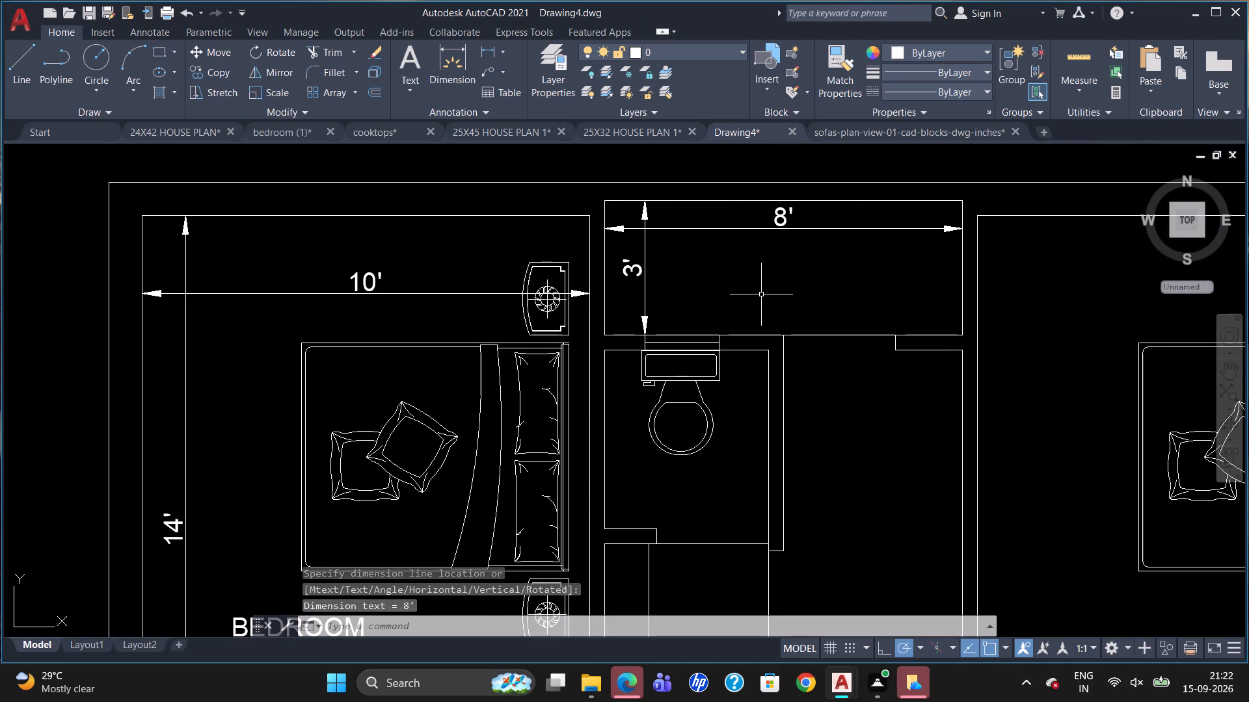
{"action": "key", "text": "Escape"}
Add the multiline text label O.T.S at 5" text height inside the narrow space above the toilet.
{"action": "key", "text": "t"}
{"action": "key", "text": "Return"}
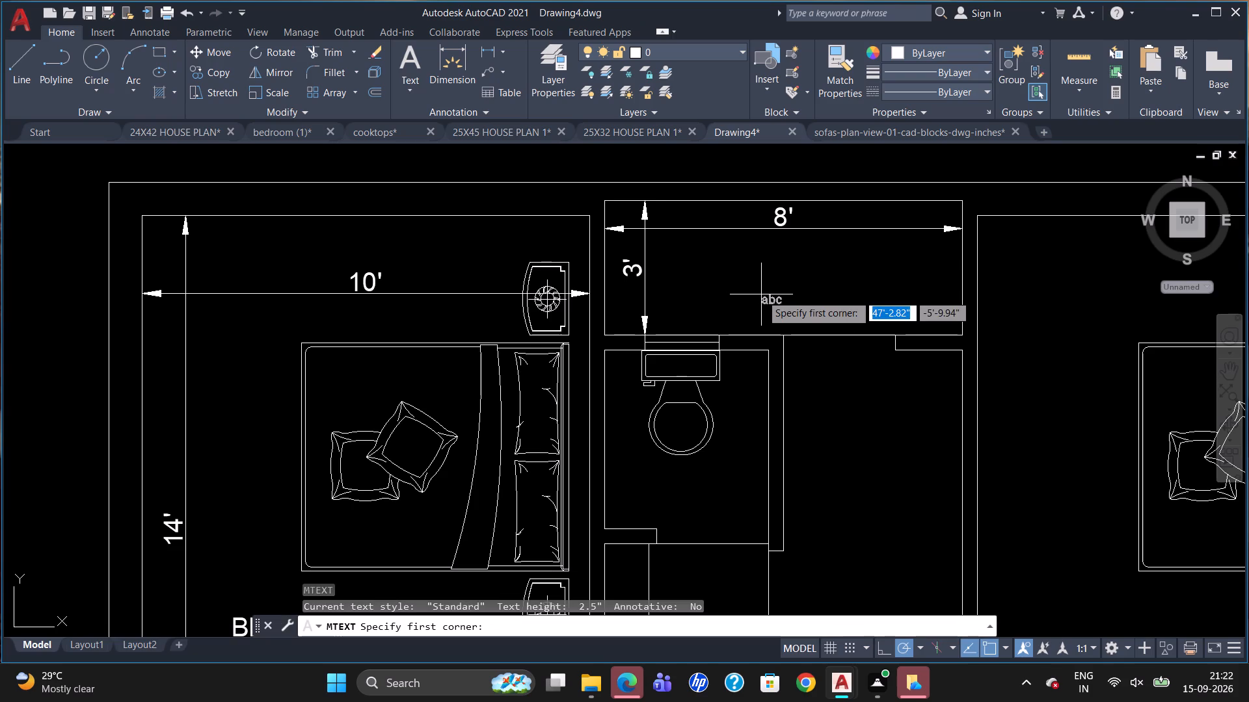
{"action": "left_click_drag", "start_coordinate": [721, 252], "coordinate": [737, 272]}
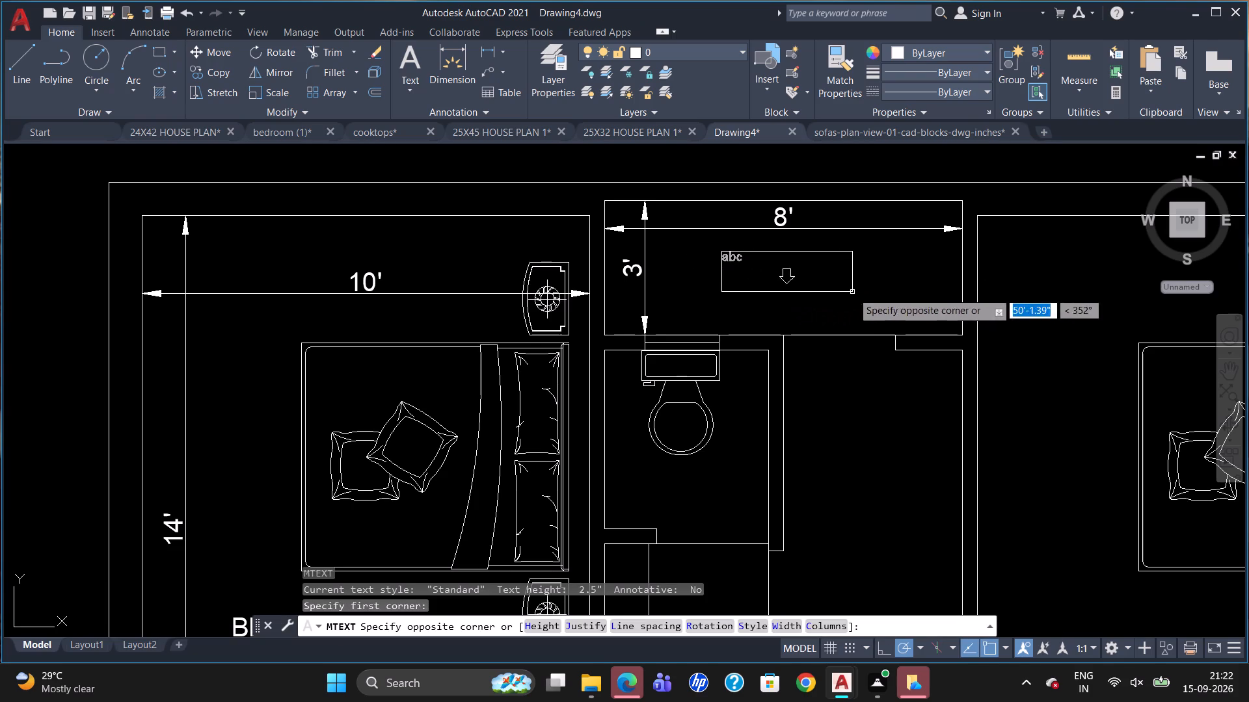
{"action": "left_click", "coordinate": [852, 292]}
{"action": "left_click", "coordinate": [184, 70]}
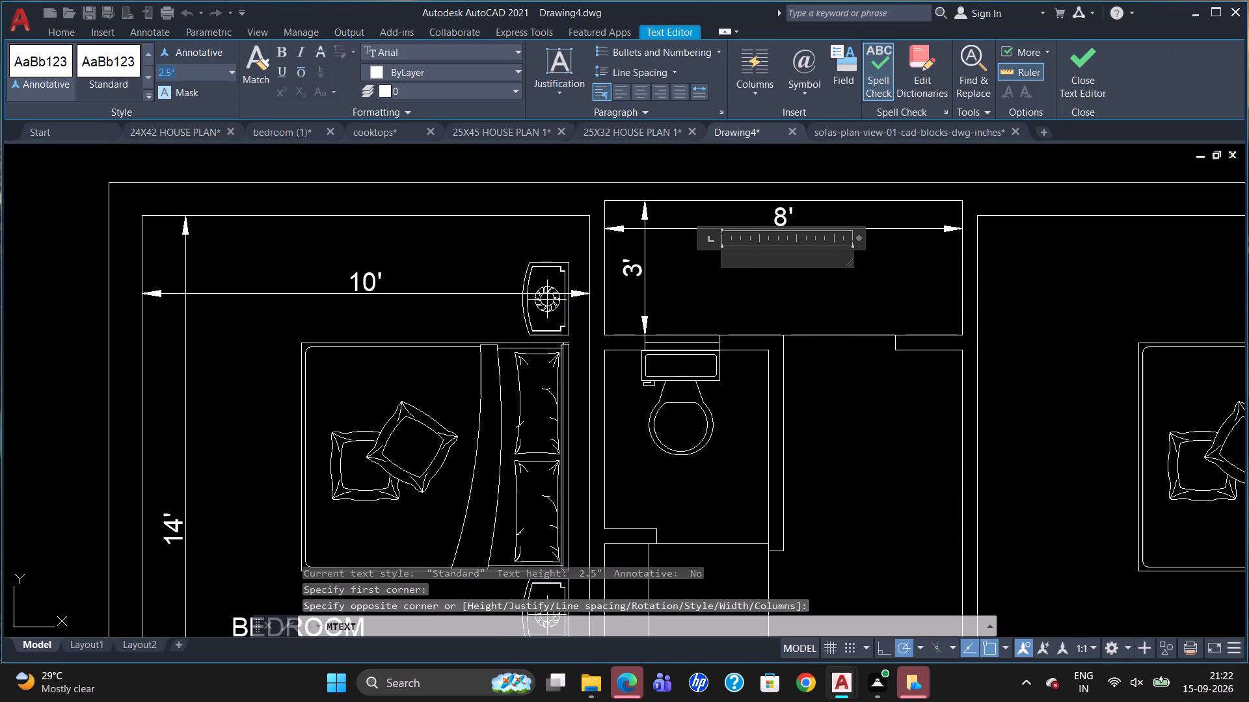
{"action": "key", "text": "BackSpace"}
{"action": "key", "text": "5"}
{"action": "key", "text": "Return"}
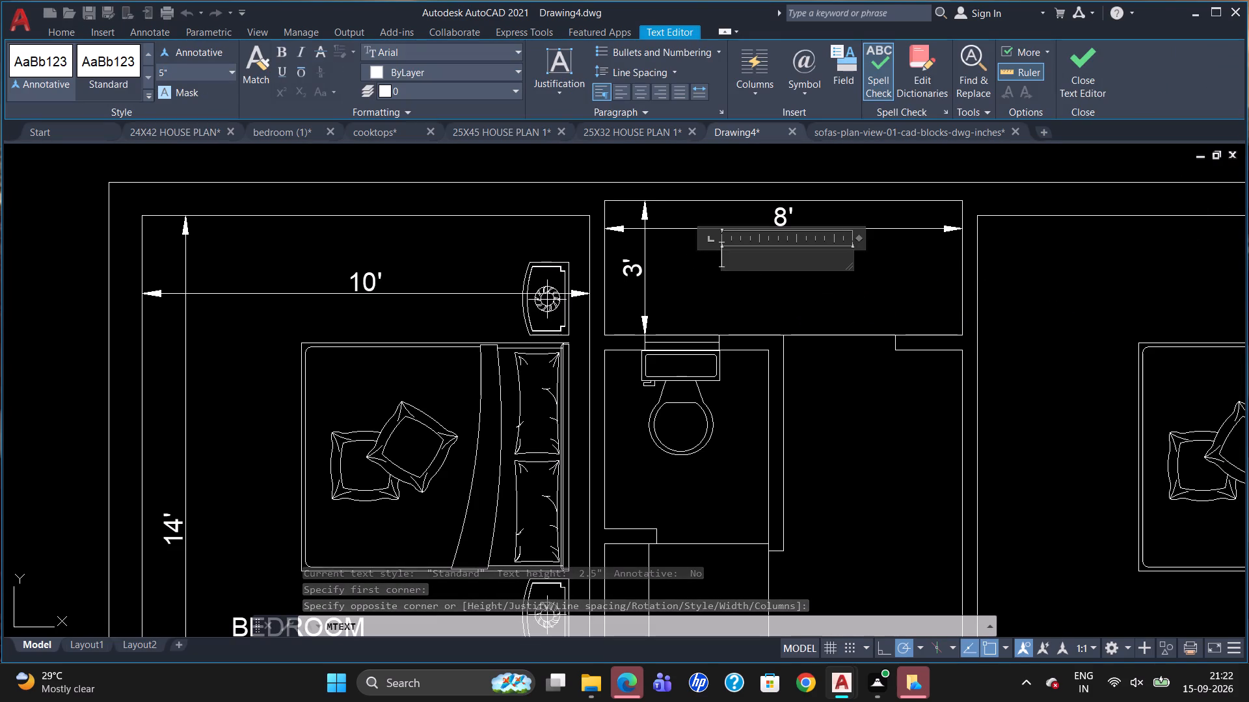
{"action": "type", "text": "O.T.S"}
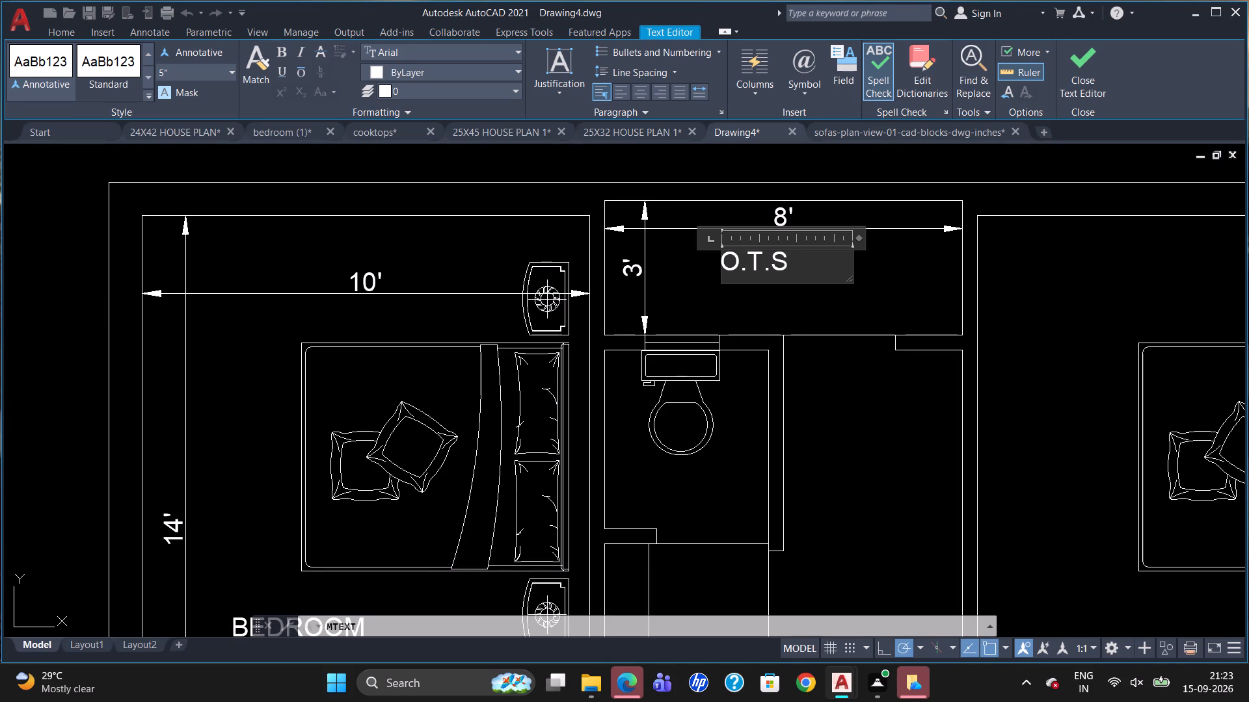
{"action": "left_click", "coordinate": [772, 302]}
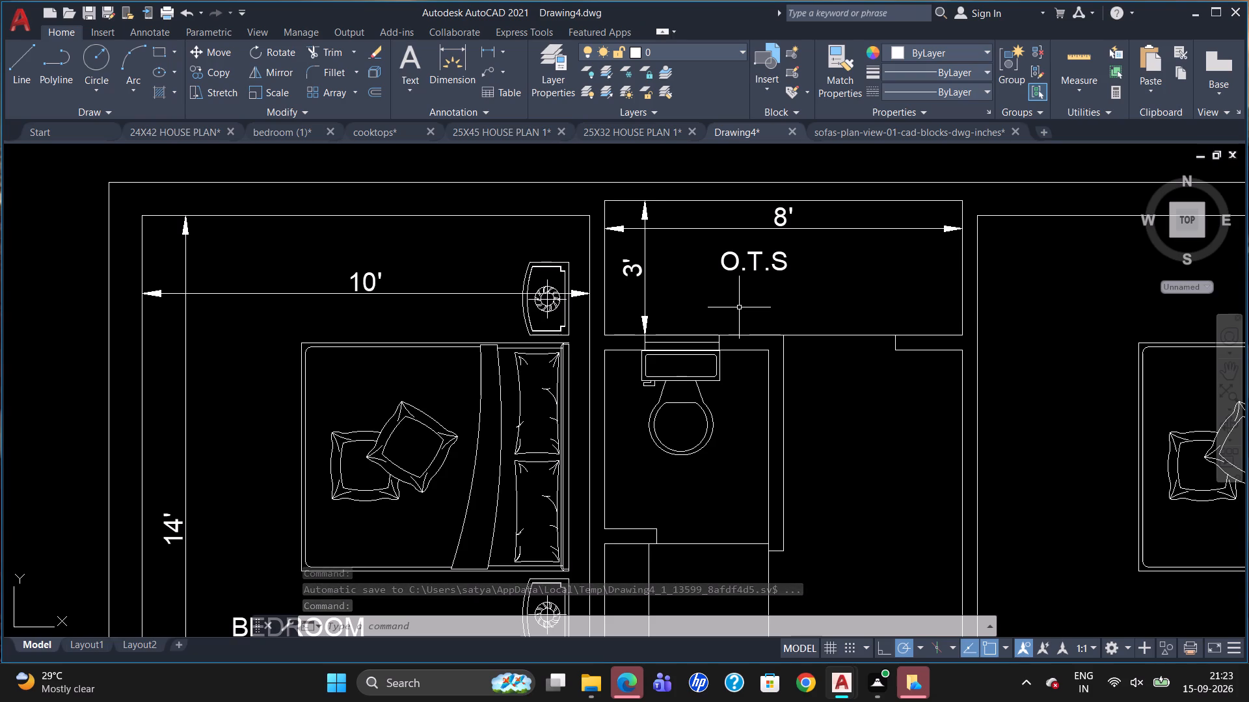
Add linear dimensions for the toilet room's interior width below the toilet and its interior length along the wall shared with the labelled bedroom.
{"action": "scroll", "coordinate": [712, 374], "scroll_direction": "down", "scroll_amount": 1}
{"action": "scroll", "coordinate": [694, 518], "scroll_direction": "up", "scroll_amount": 2}
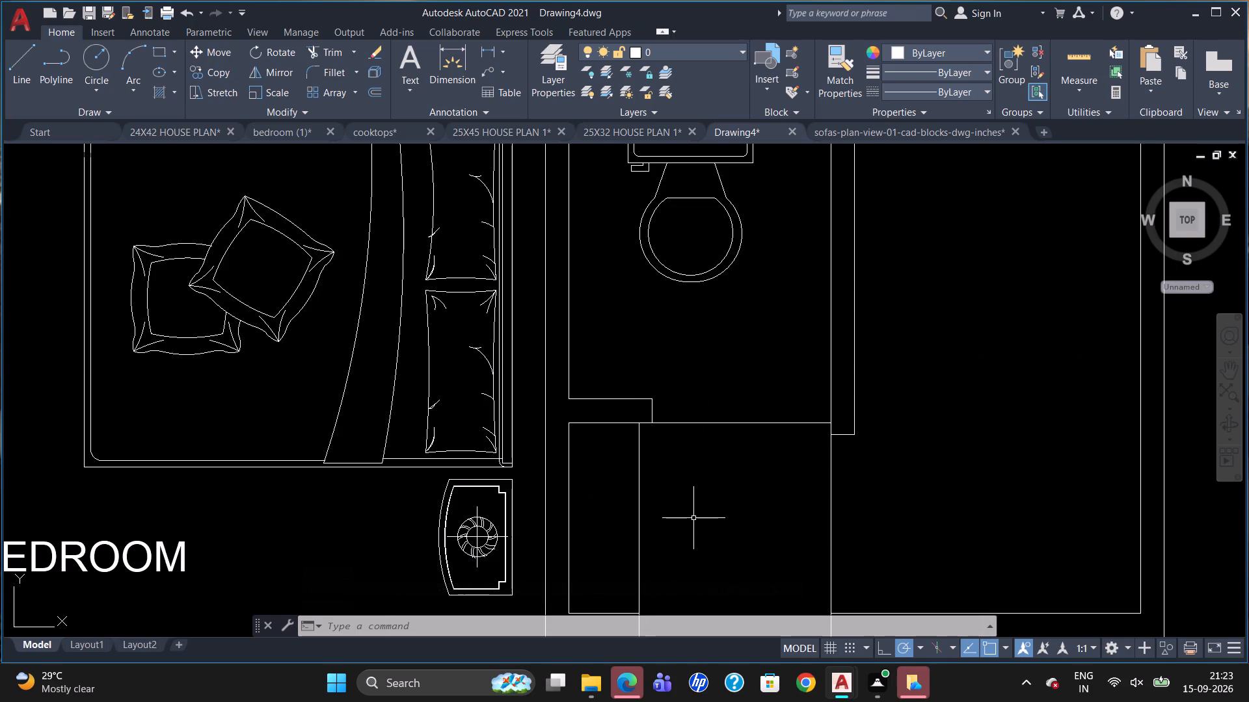
{"action": "type", "text": "DLI"}
{"action": "key", "text": "Return"}
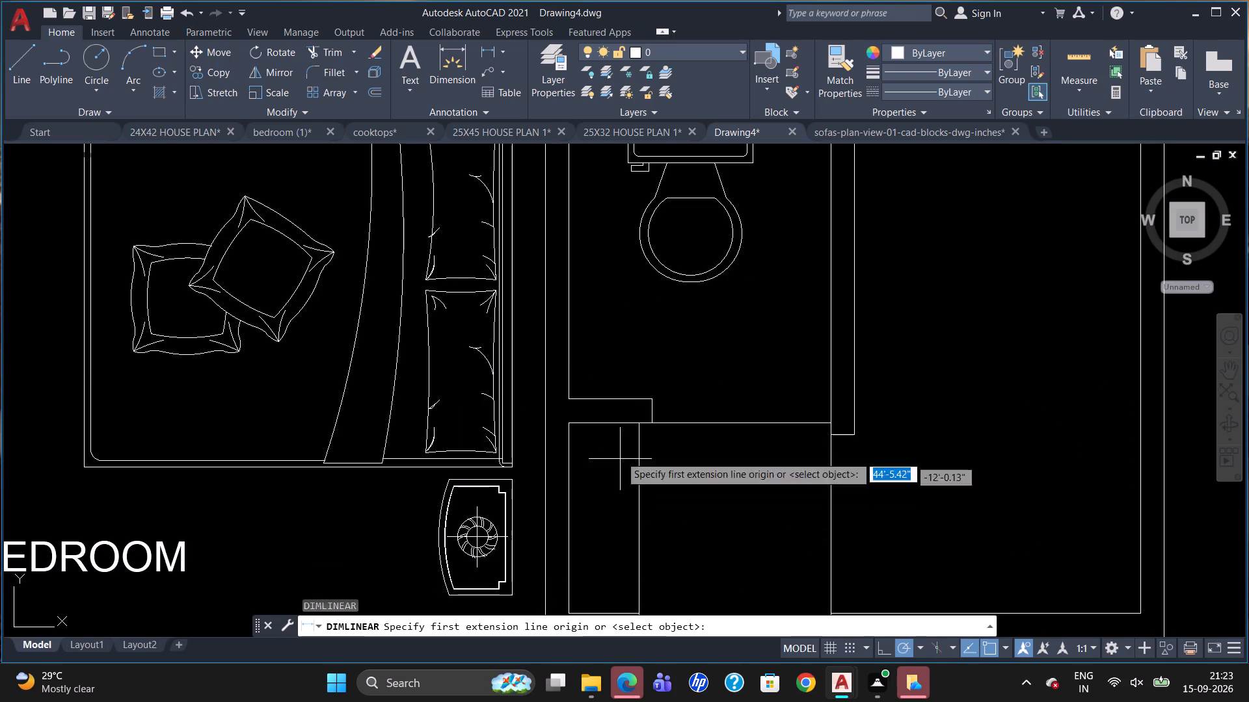
{"action": "scroll", "coordinate": [663, 456], "scroll_direction": "down", "scroll_amount": 1}
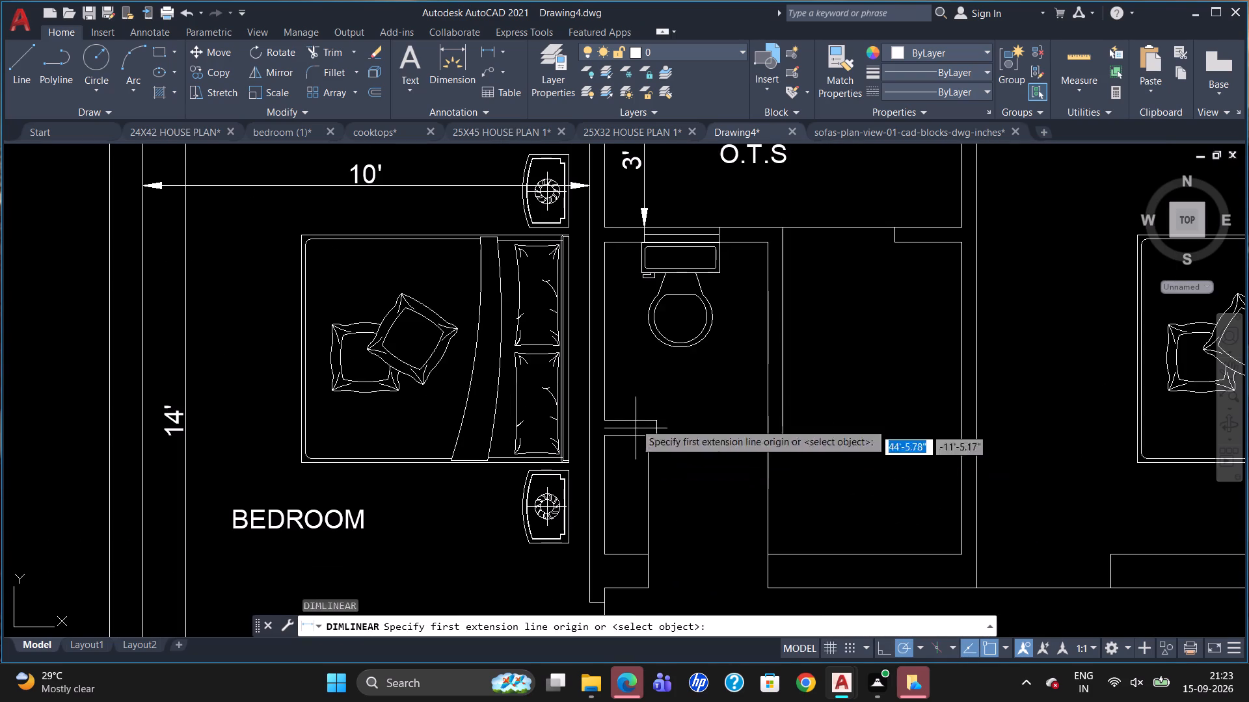
{"action": "left_click", "coordinate": [602, 383]}
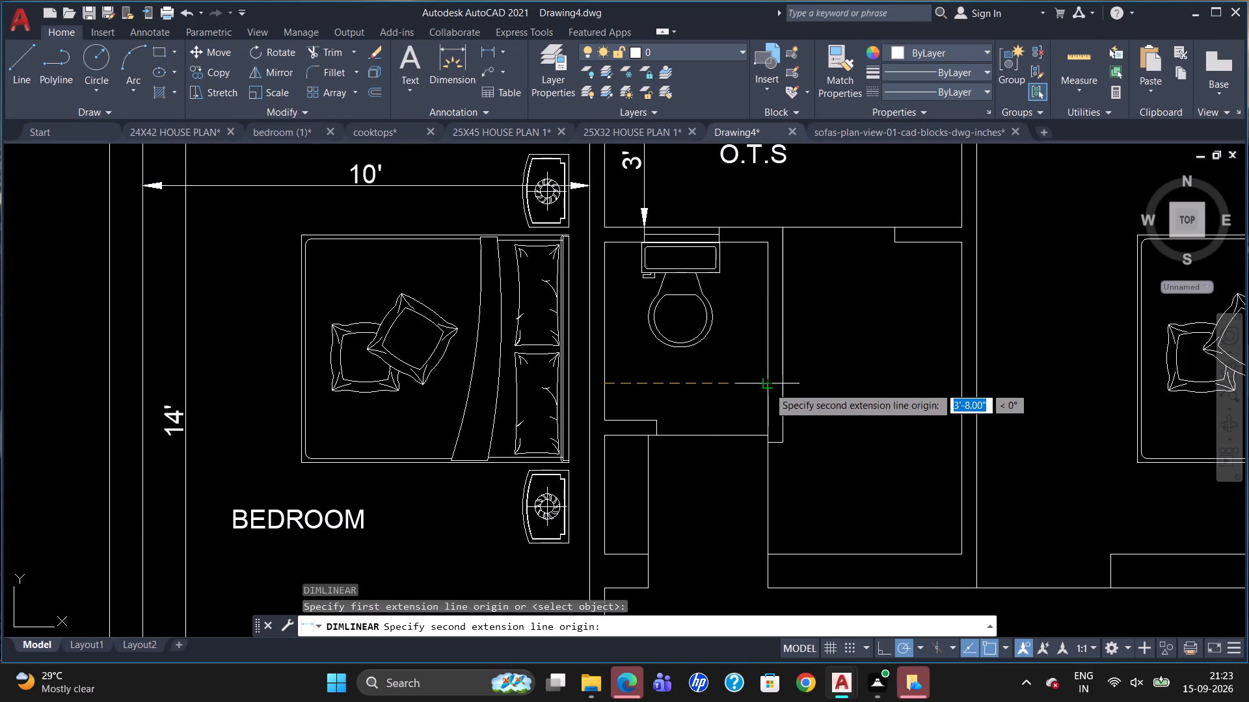
{"action": "left_click", "coordinate": [768, 387]}
{"action": "left_click", "coordinate": [766, 395]}
{"action": "key", "text": "space"}
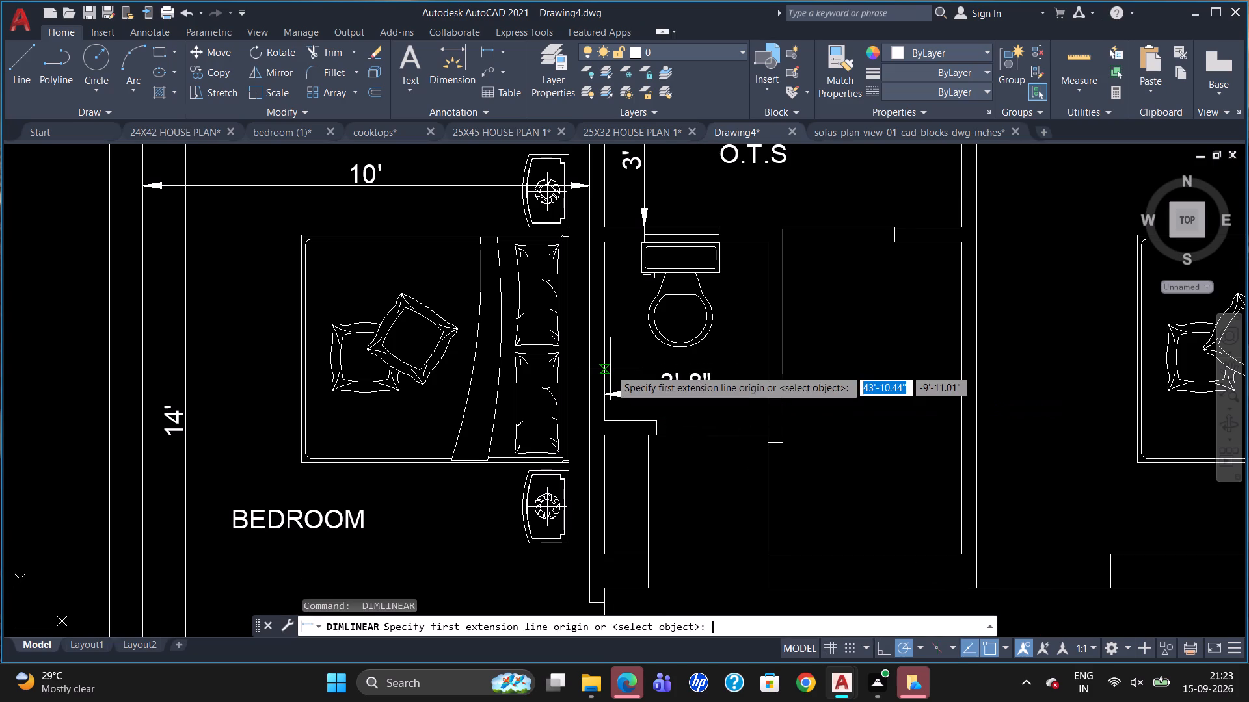
{"action": "left_click", "coordinate": [604, 422]}
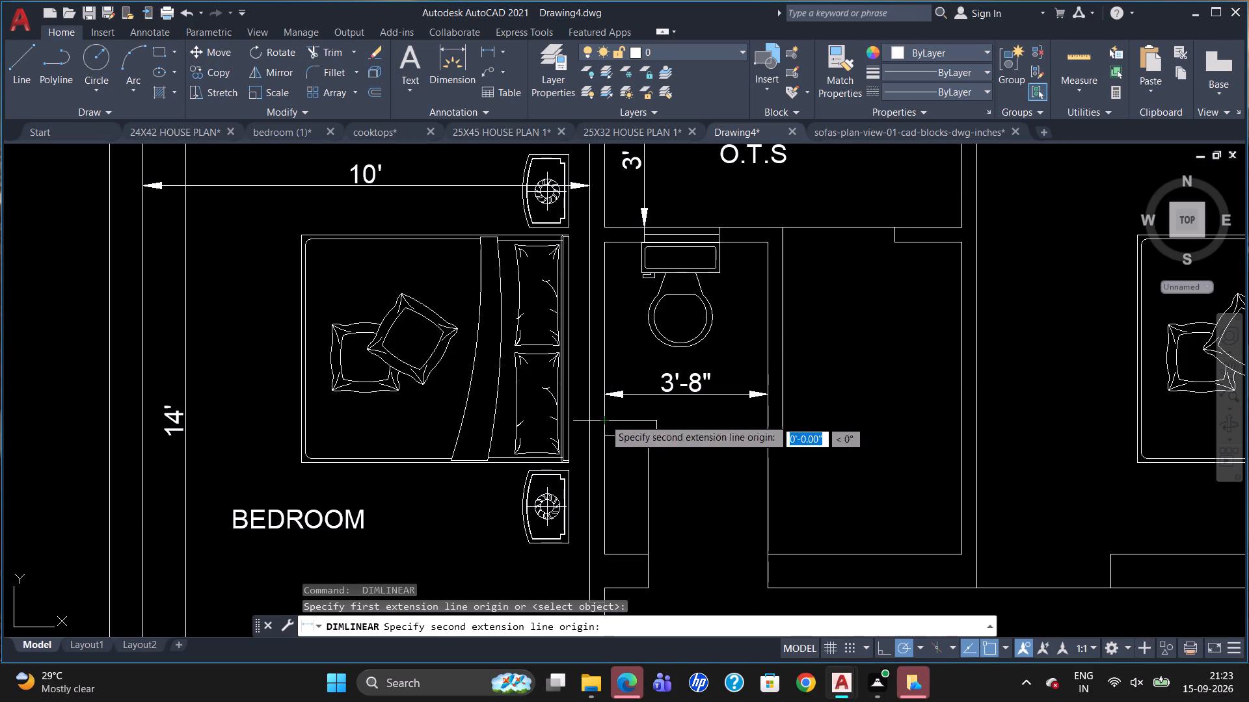
{"action": "left_click", "coordinate": [606, 246]}
{"action": "left_click", "coordinate": [630, 242]}
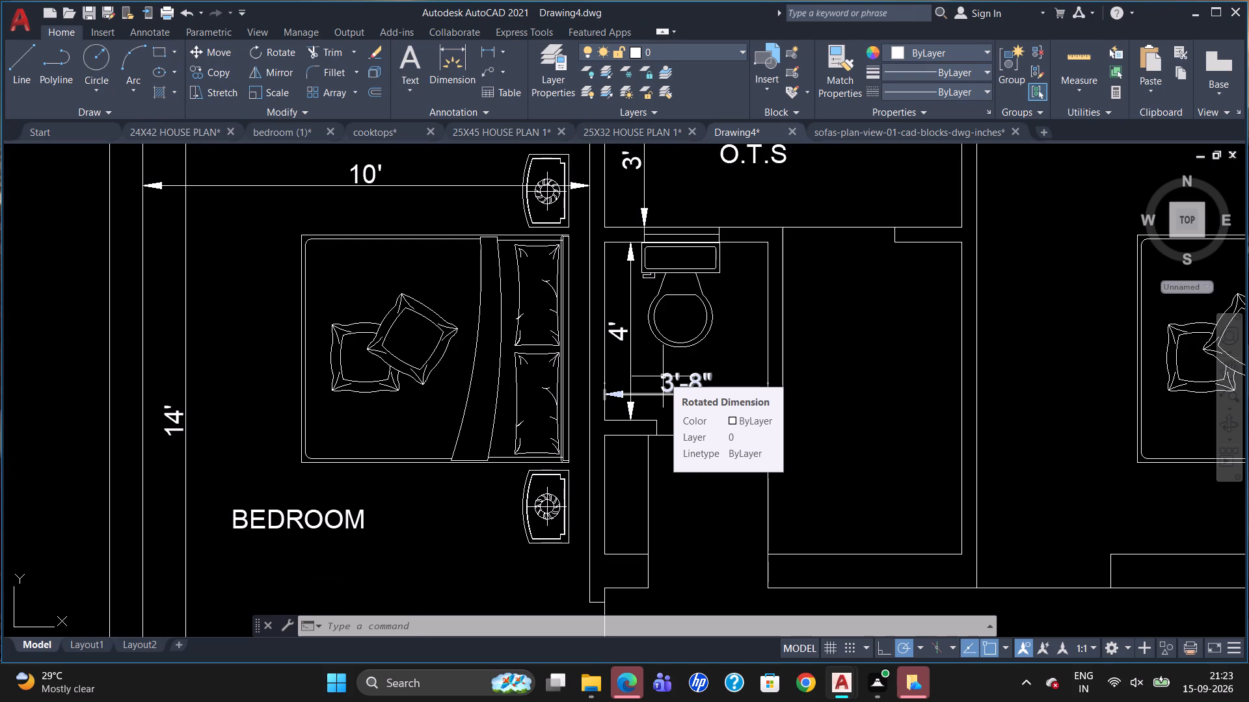
Add linear dimensions for the interior width and length of the empty room between the toilet and the upper-right bedroom.
{"action": "scroll", "coordinate": [667, 366], "scroll_direction": "down", "scroll_amount": 2}
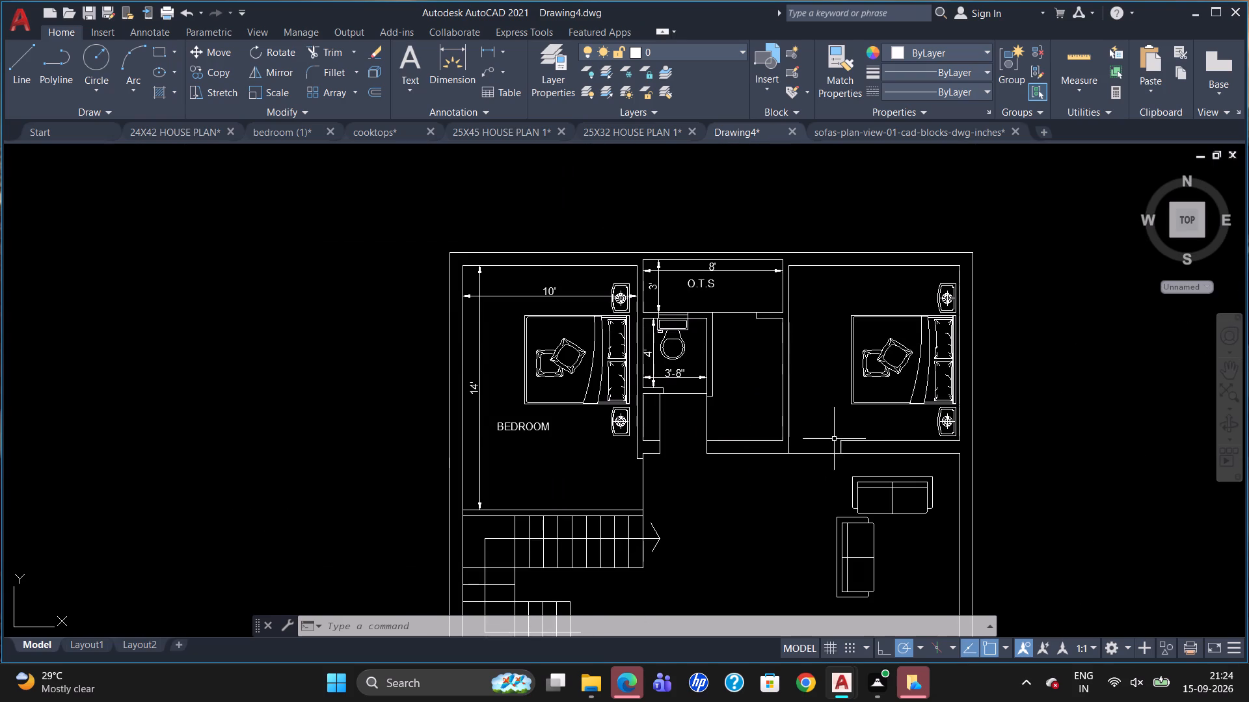
{"action": "scroll", "coordinate": [829, 437], "scroll_direction": "up", "scroll_amount": 1}
{"action": "scroll", "coordinate": [649, 461], "scroll_direction": "down", "scroll_amount": 1}
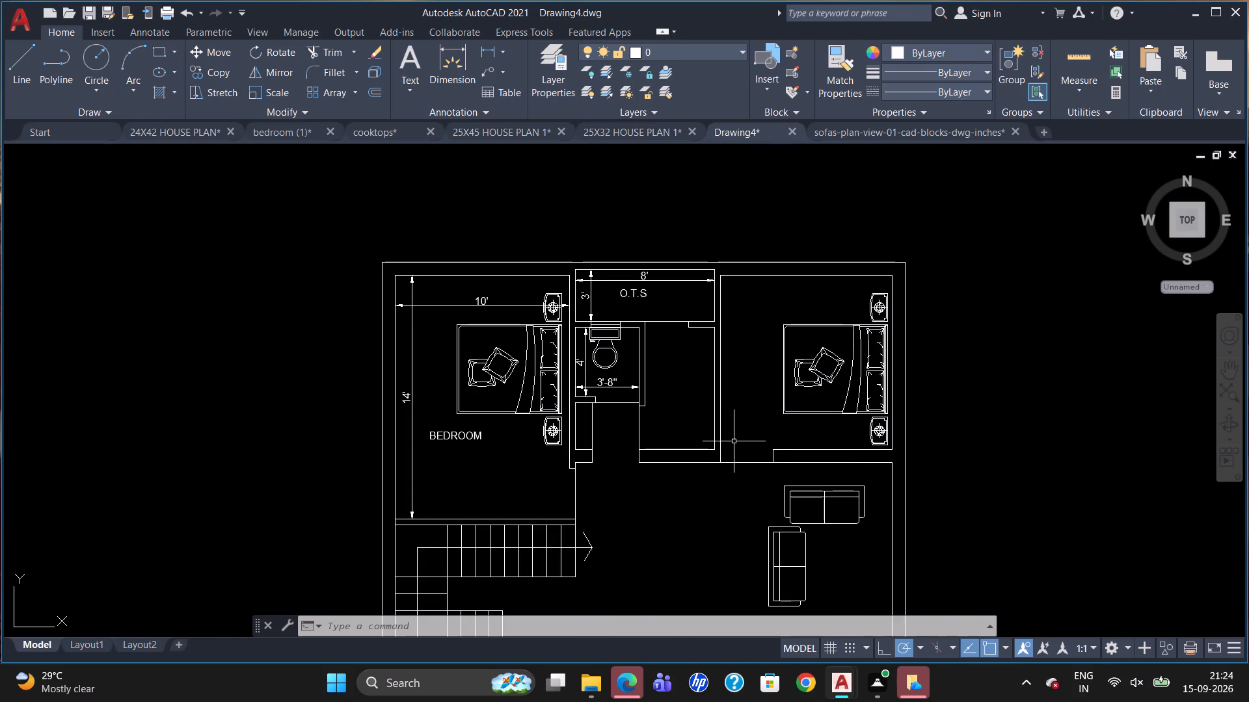
{"action": "type", "text": "DLI"}
{"action": "key", "text": "Return"}
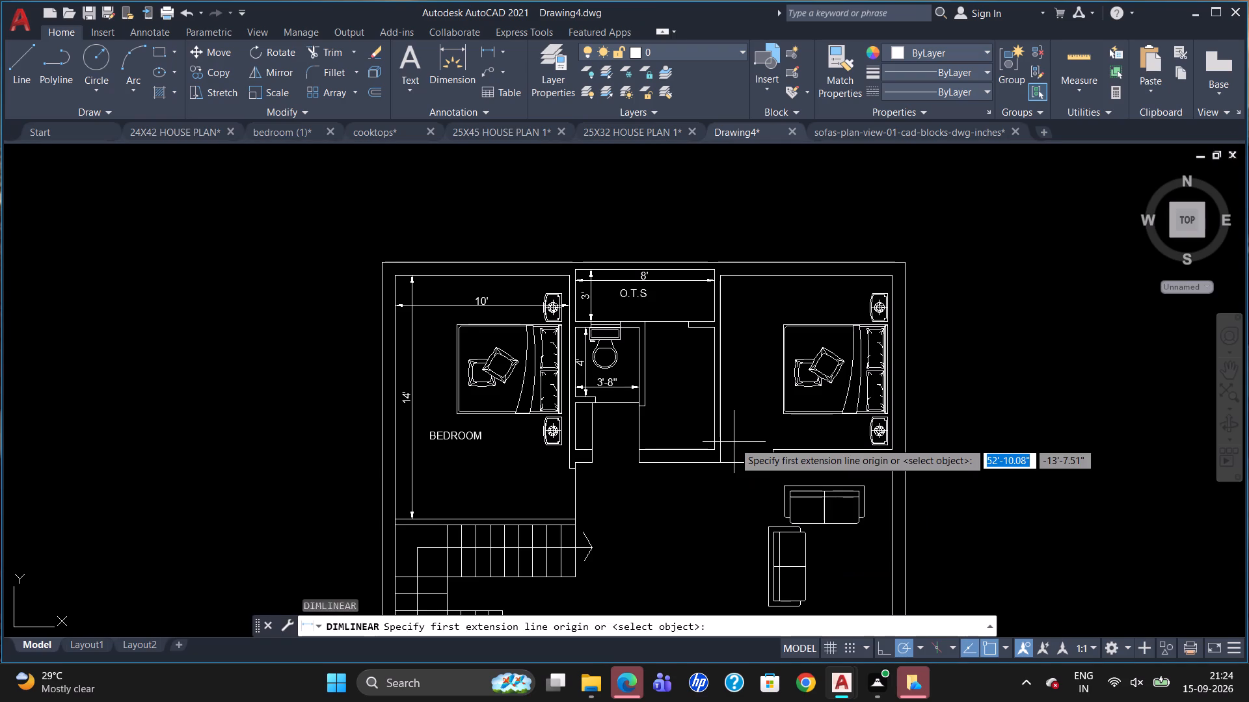
{"action": "scroll", "coordinate": [665, 370], "scroll_direction": "up", "scroll_amount": 2}
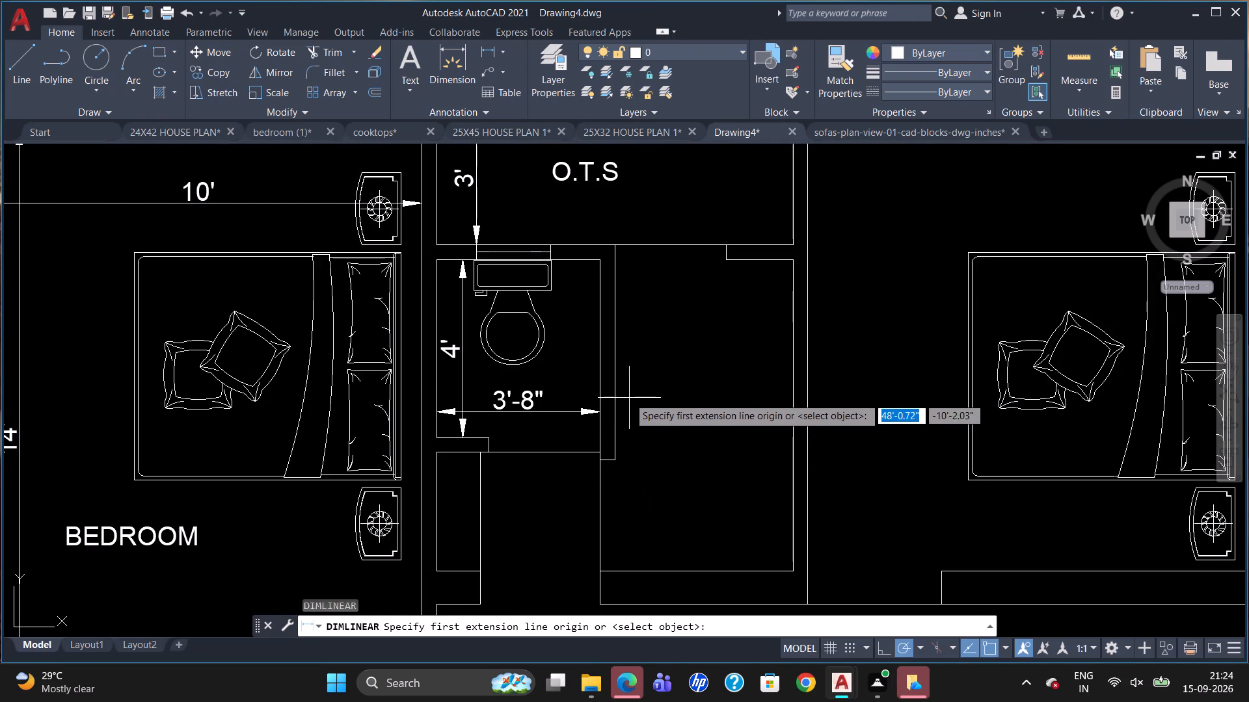
{"action": "left_click", "coordinate": [621, 381]}
{"action": "left_click", "coordinate": [794, 379]}
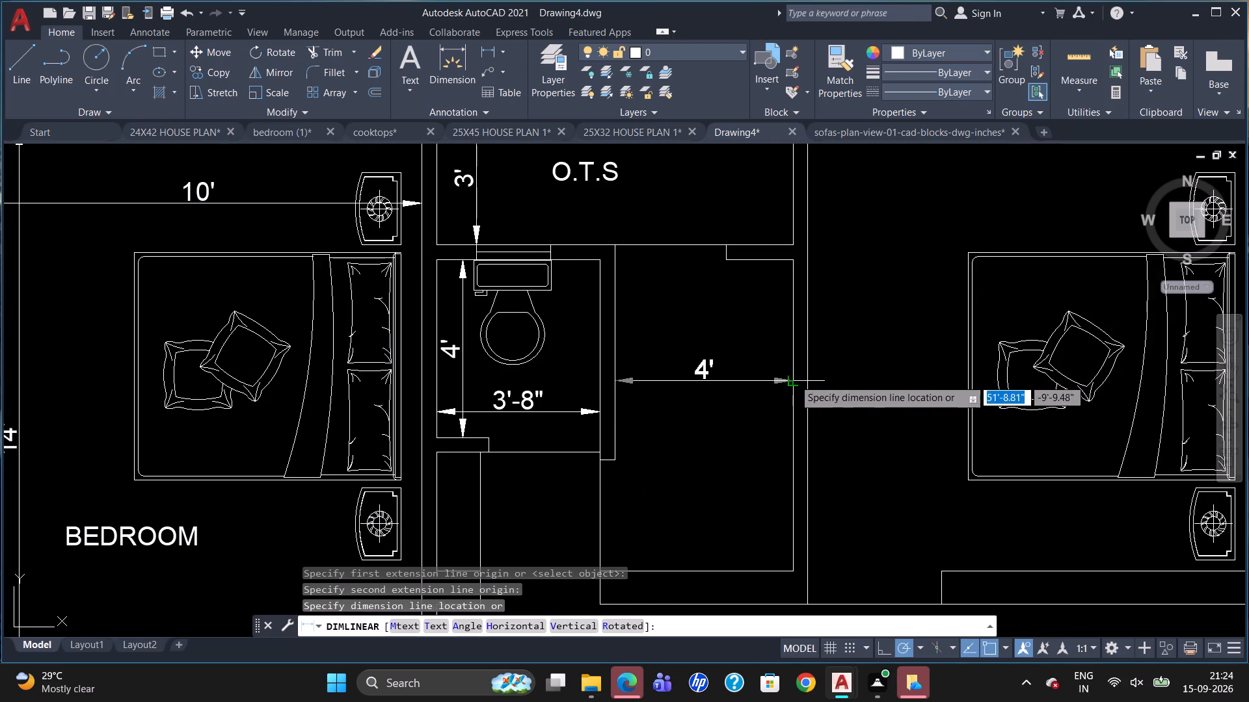
{"action": "left_click", "coordinate": [775, 350]}
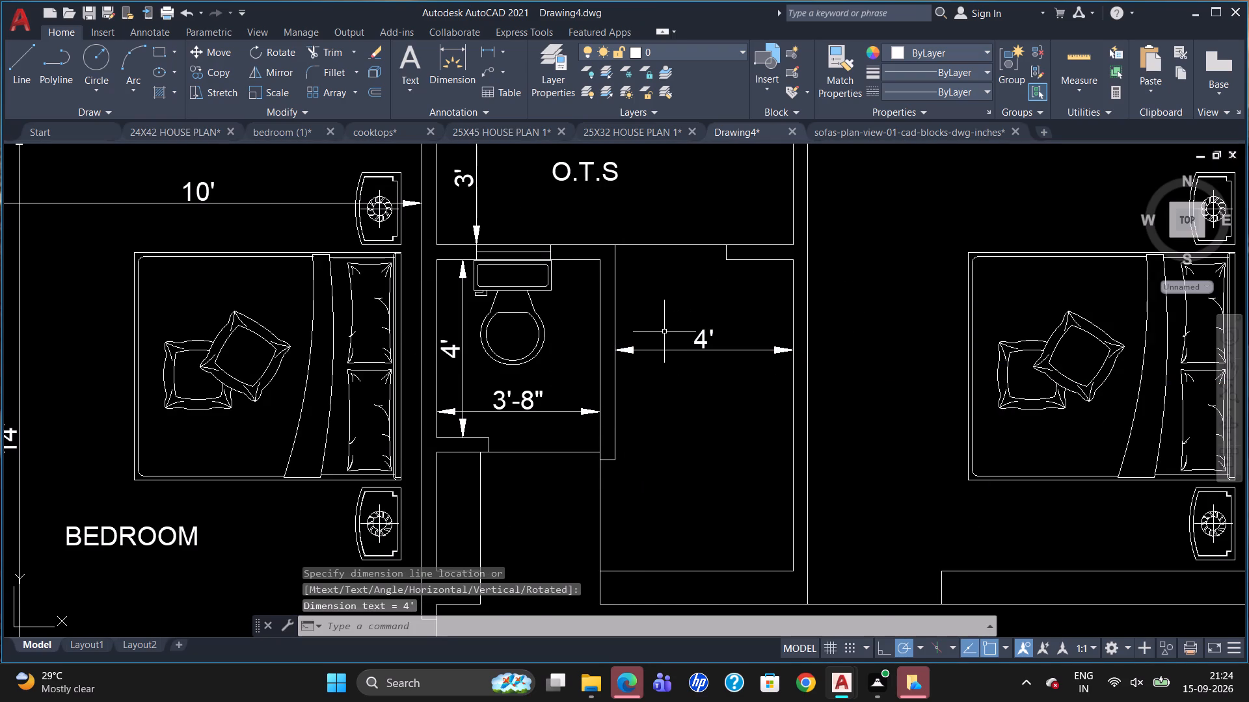
{"action": "scroll", "coordinate": [664, 333], "scroll_direction": "down", "scroll_amount": 1}
{"action": "type", "text": "DLI"}
{"action": "key", "text": "Return"}
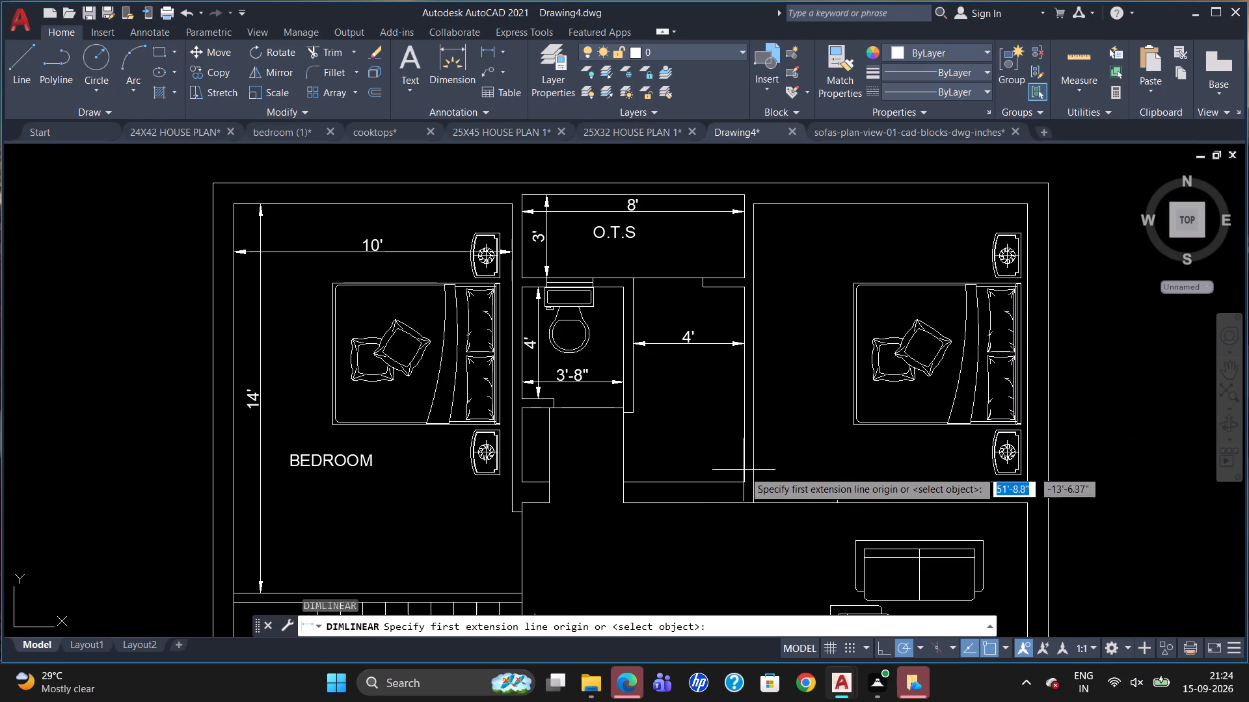
{"action": "left_click", "coordinate": [744, 490]}
{"action": "left_click", "coordinate": [747, 289]}
{"action": "left_click", "coordinate": [729, 304]}
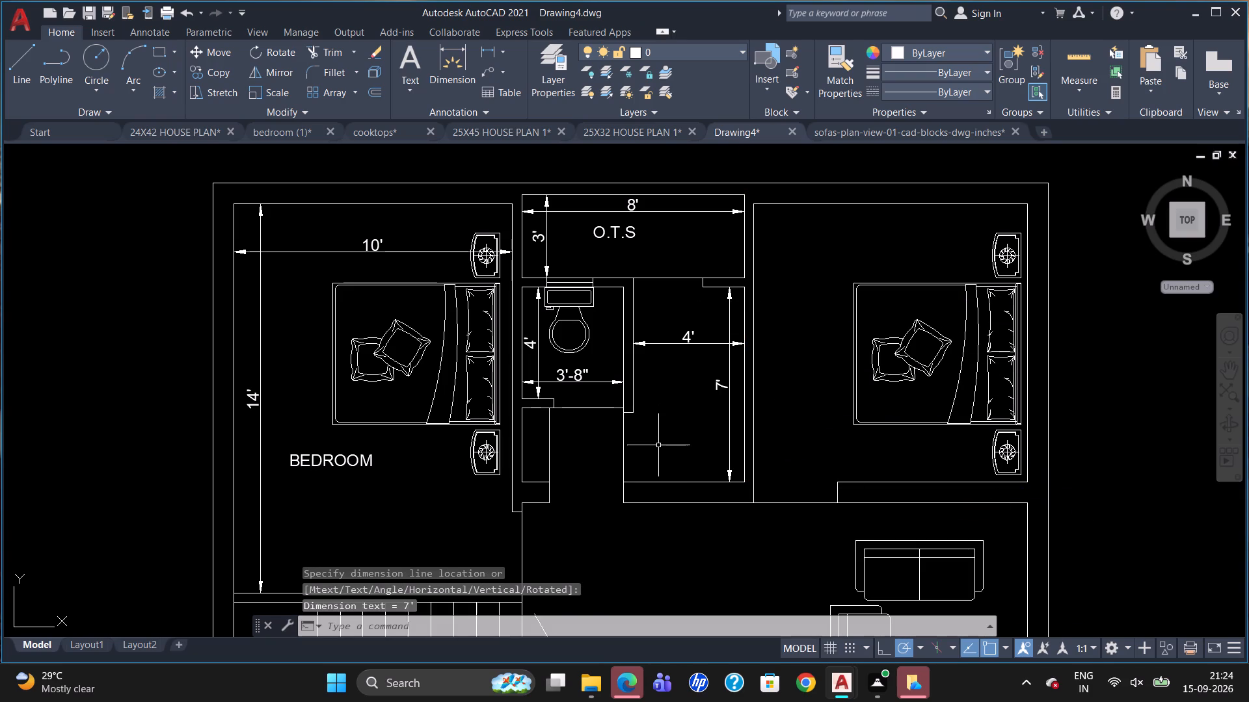
{"action": "key", "text": "Escape"}
Add the multiline text label BATH at 5" text height in the lower part of the room beside the toilet.
{"action": "key", "text": "t"}
{"action": "key", "text": "Return"}
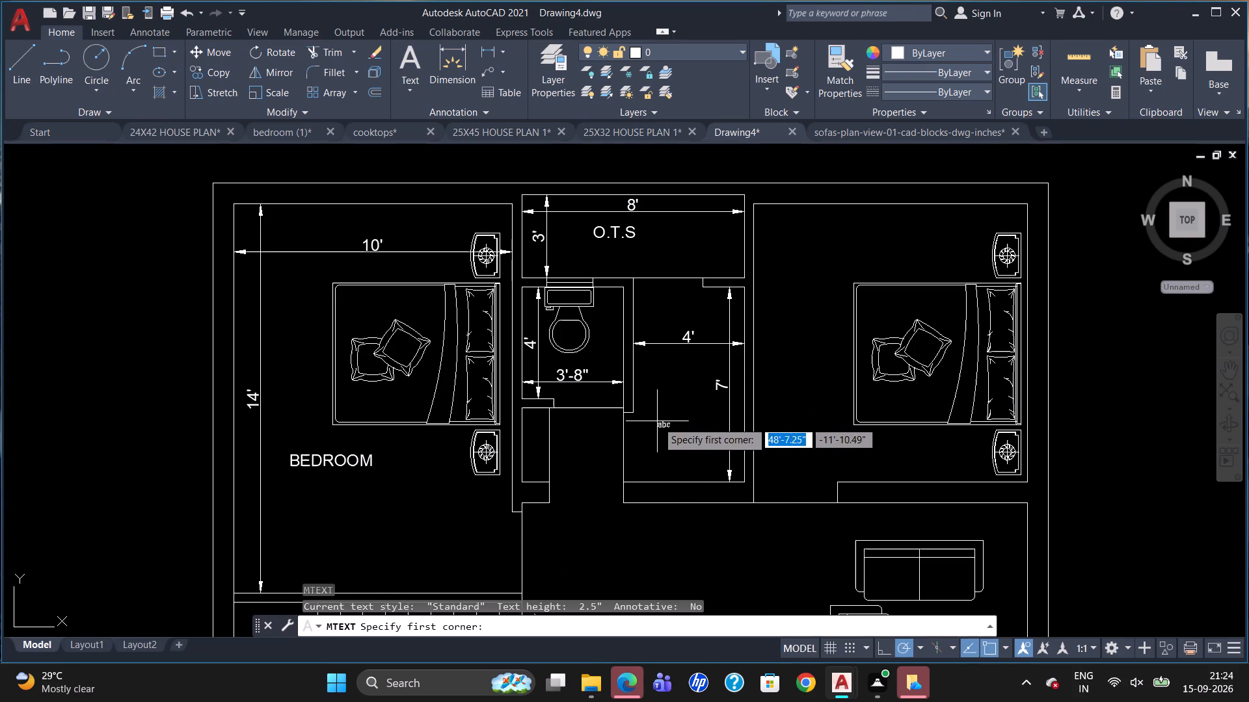
{"action": "left_click_drag", "start_coordinate": [657, 420], "coordinate": [658, 439]}
{"action": "left_click", "coordinate": [710, 448]}
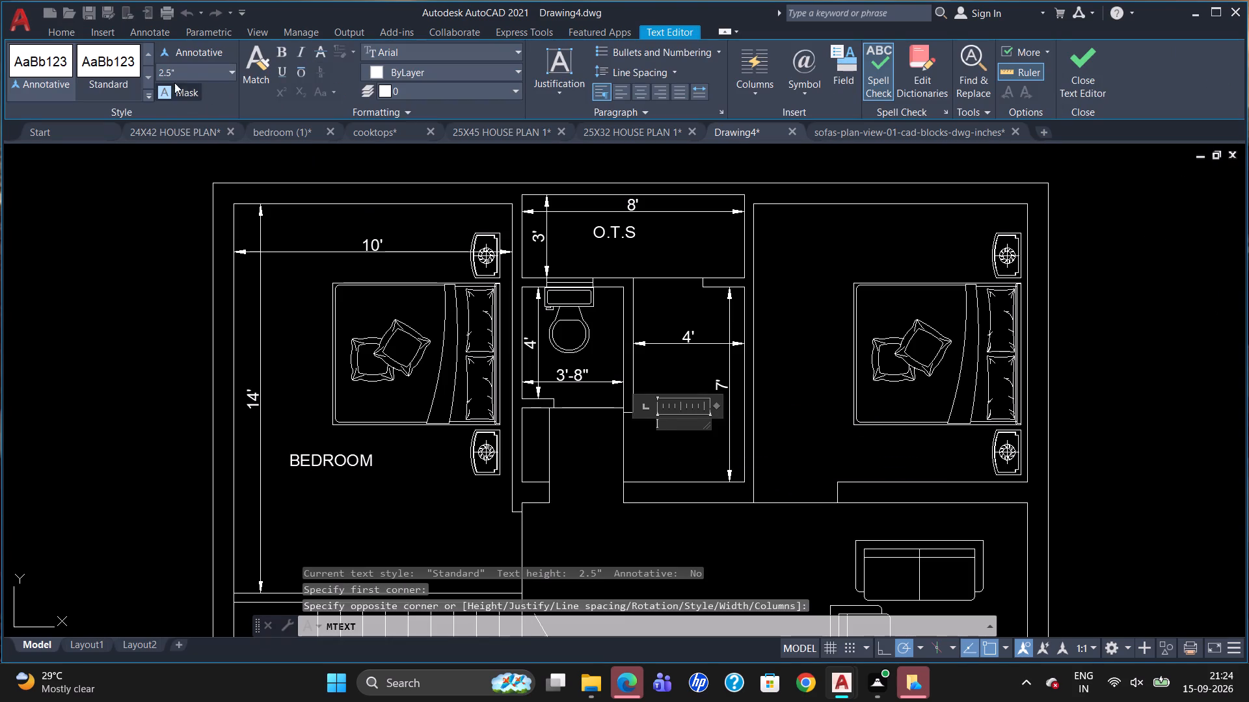
{"action": "left_click", "coordinate": [178, 79]}
{"action": "key", "text": "BackSpace"}
{"action": "key", "text": "5"}
{"action": "key", "text": "Return"}
{"action": "type", "text": "BAR"}
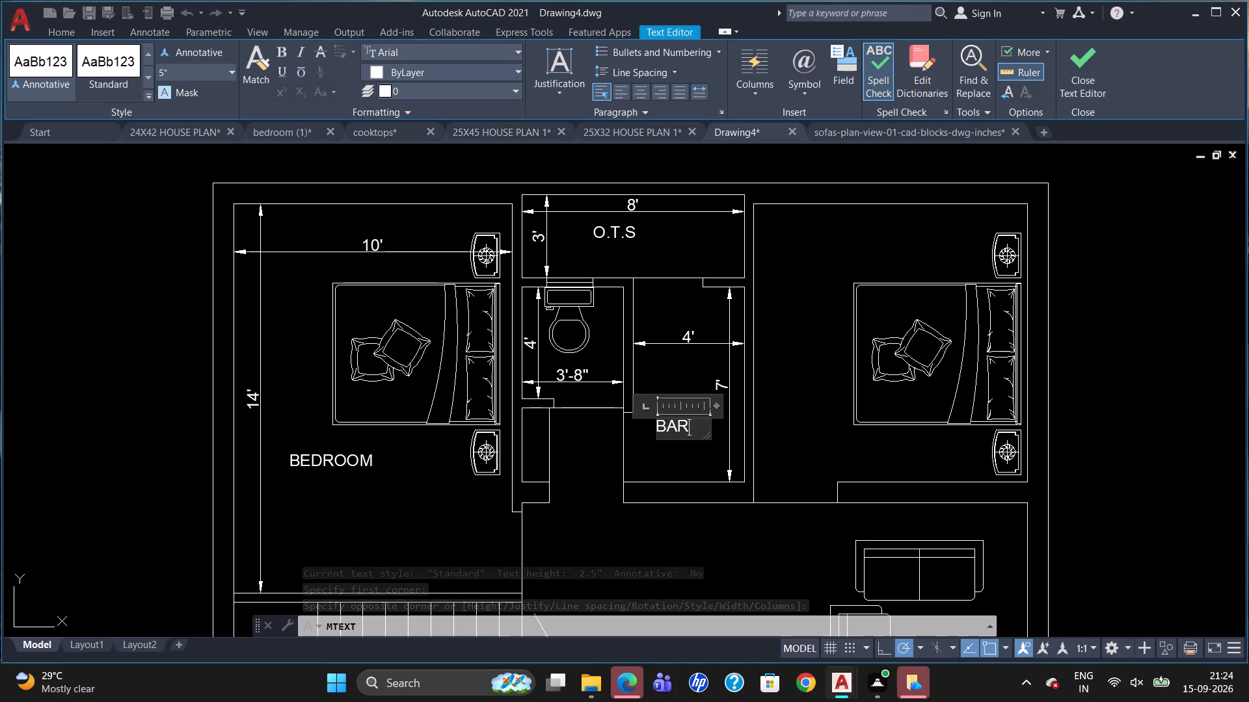
{"action": "key", "text": "BackSpace"}
{"action": "type", "text": "TH"}
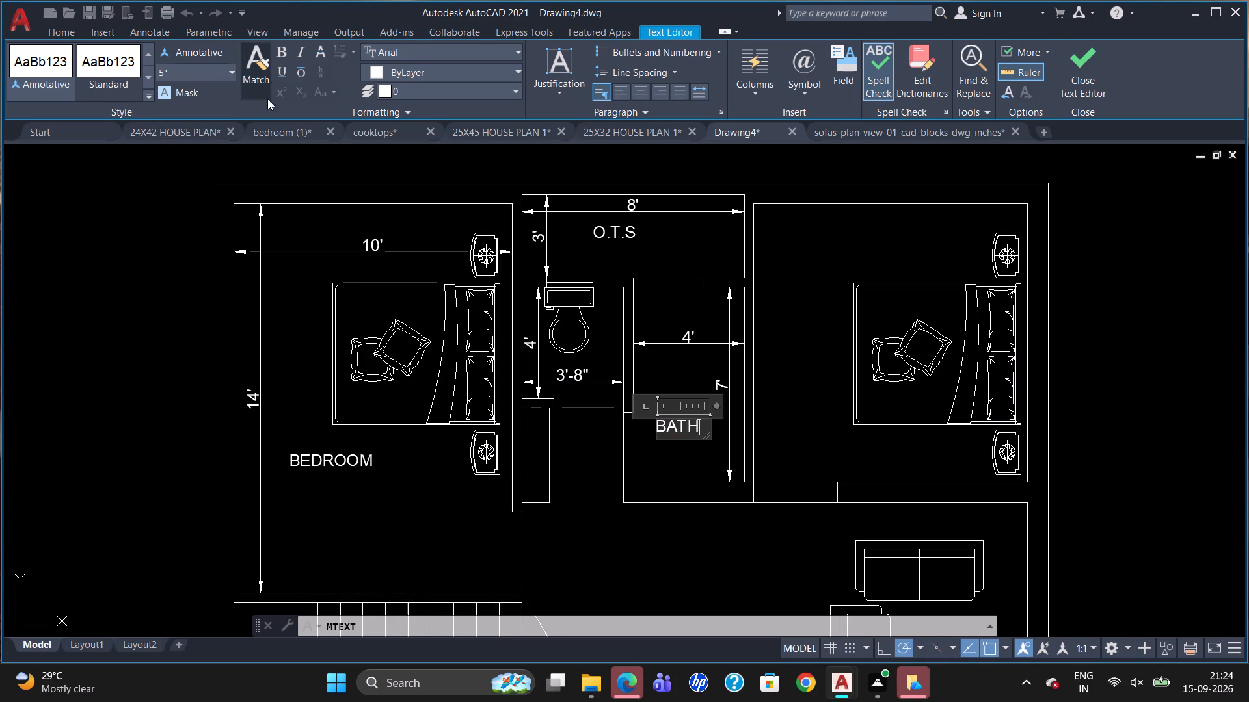
{"action": "left_click", "coordinate": [675, 482]}
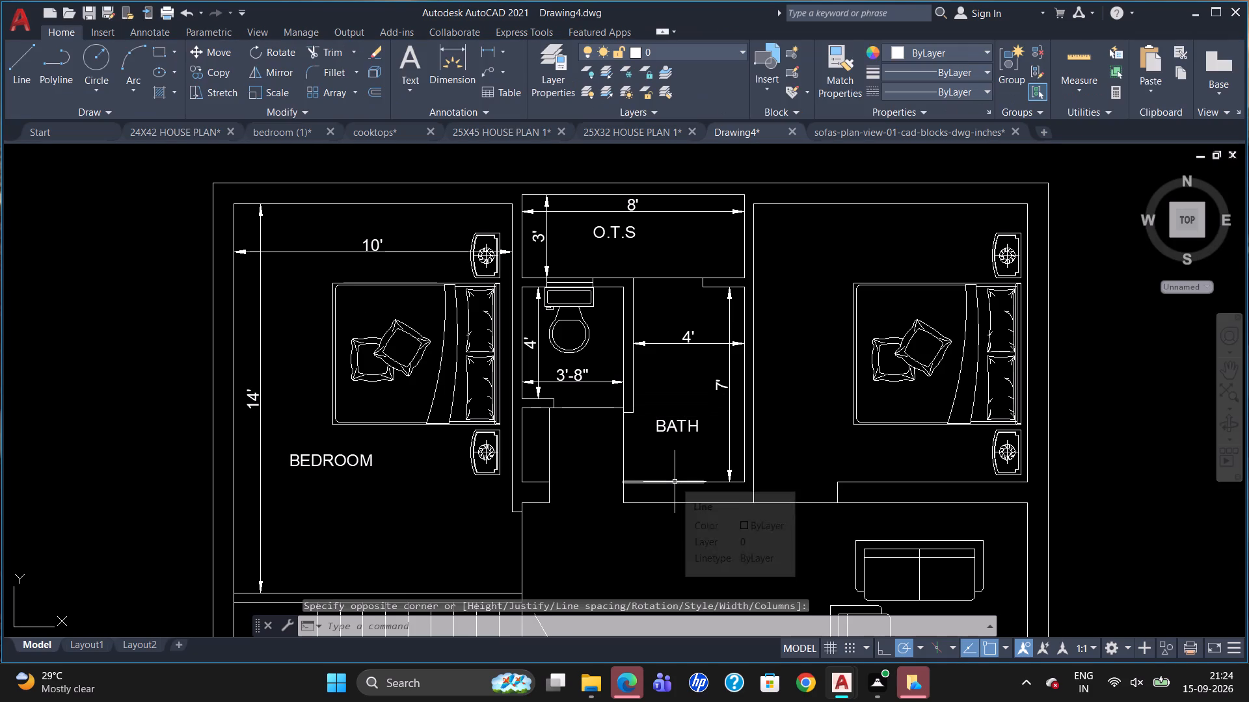
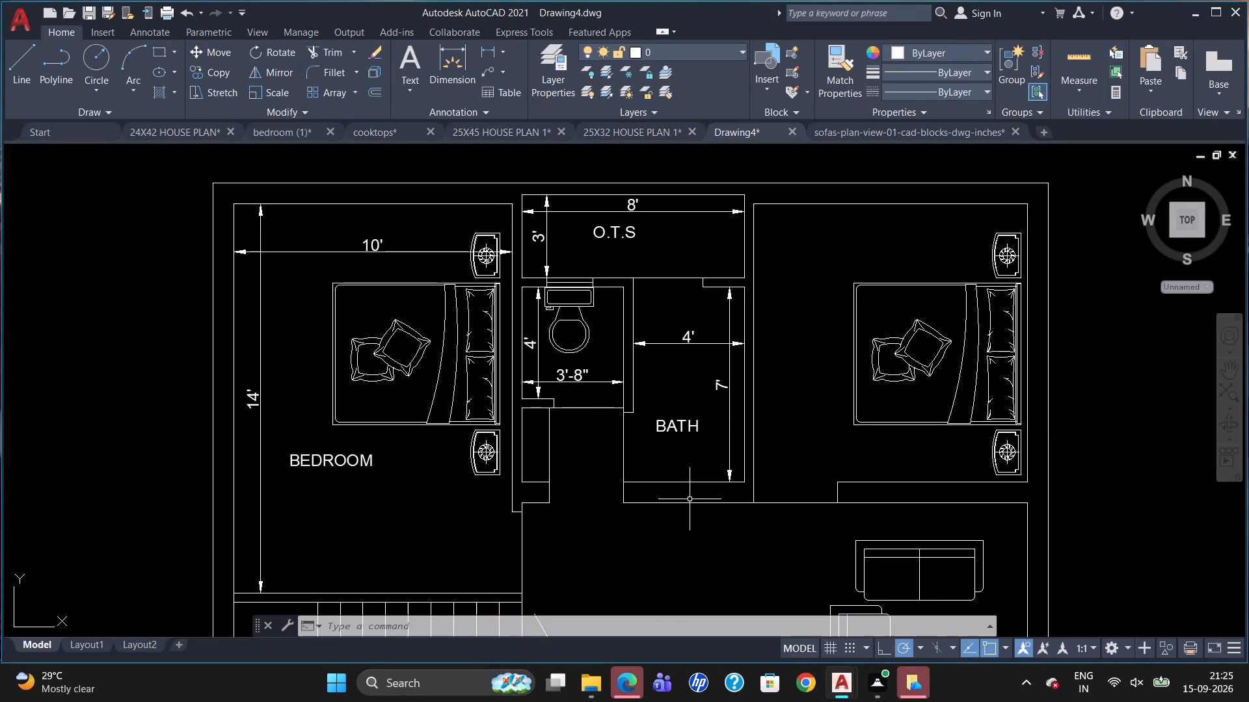
Add the multiline text label D3 at 5" text height in the door opening of the upper-right bedroom.
{"action": "key", "text": "t"}
{"action": "key", "text": "Return"}
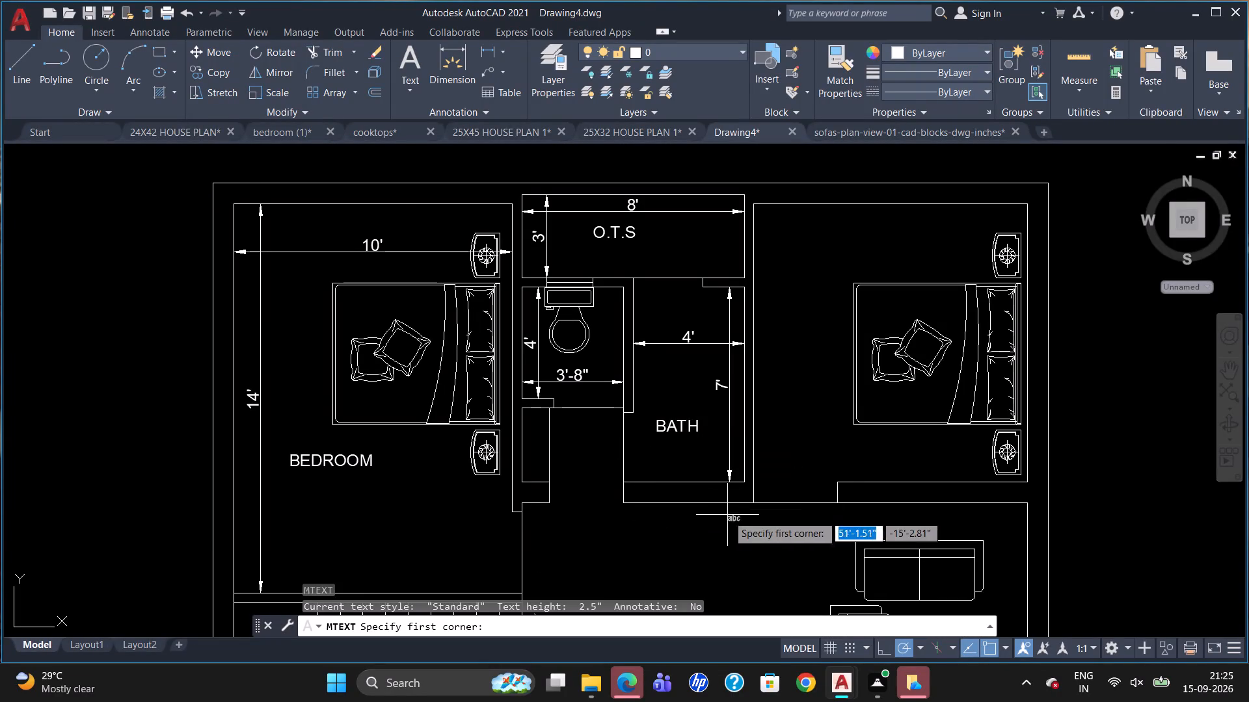
{"action": "scroll", "coordinate": [772, 484], "scroll_direction": "up", "scroll_amount": 1}
{"action": "left_click_drag", "start_coordinate": [773, 486], "coordinate": [784, 499]}
{"action": "left_click", "coordinate": [833, 502]}
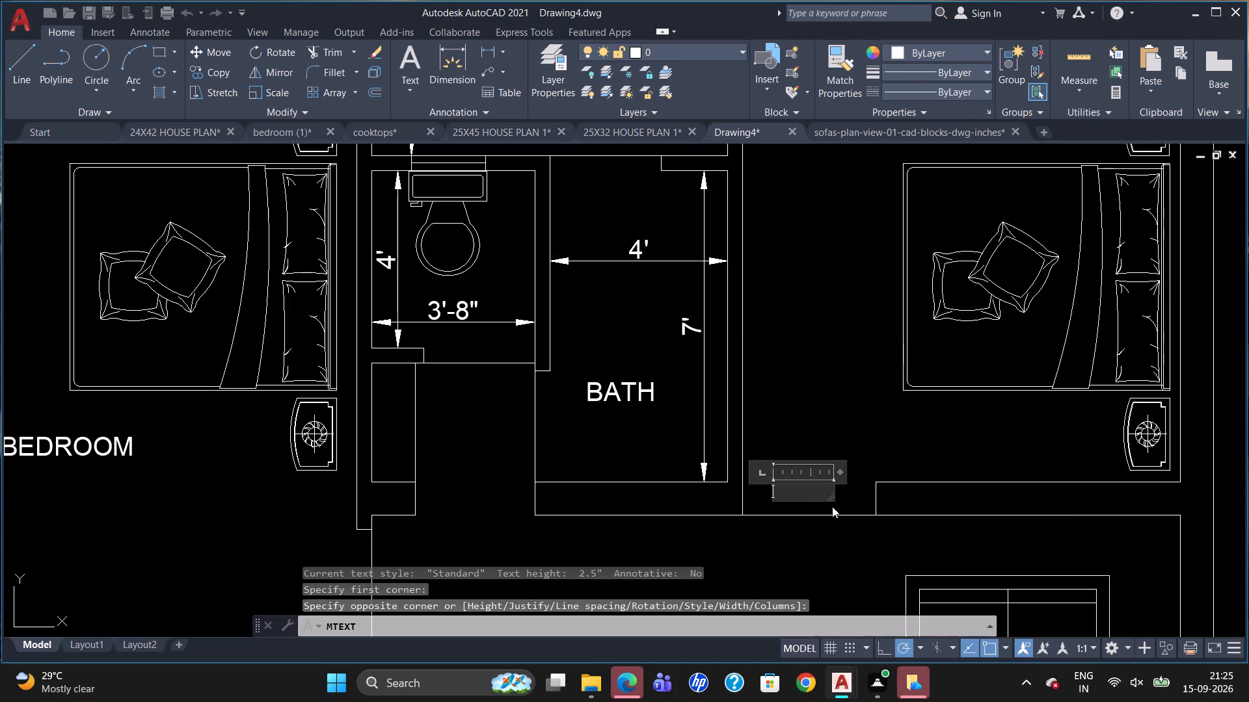
{"action": "left_click", "coordinate": [198, 75]}
{"action": "key", "text": "BackSpace"}
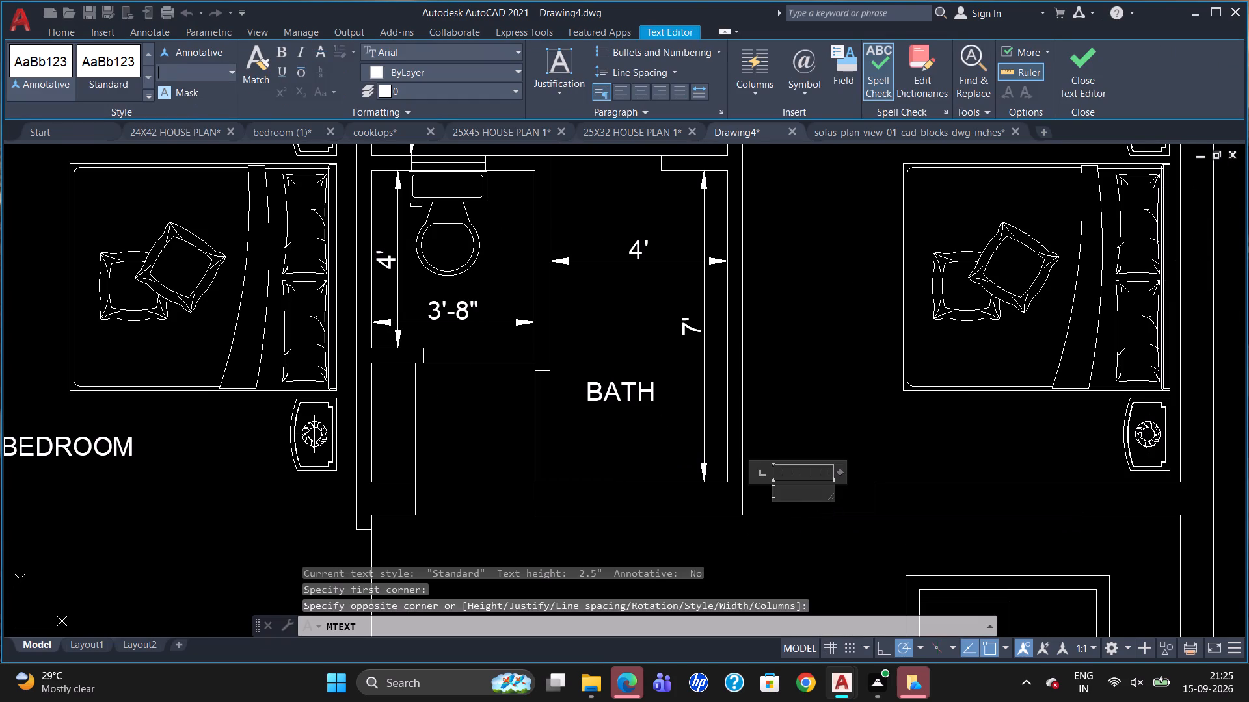
{"action": "key", "text": "5"}
{"action": "key", "text": "Return"}
{"action": "type", "text": "D3"}
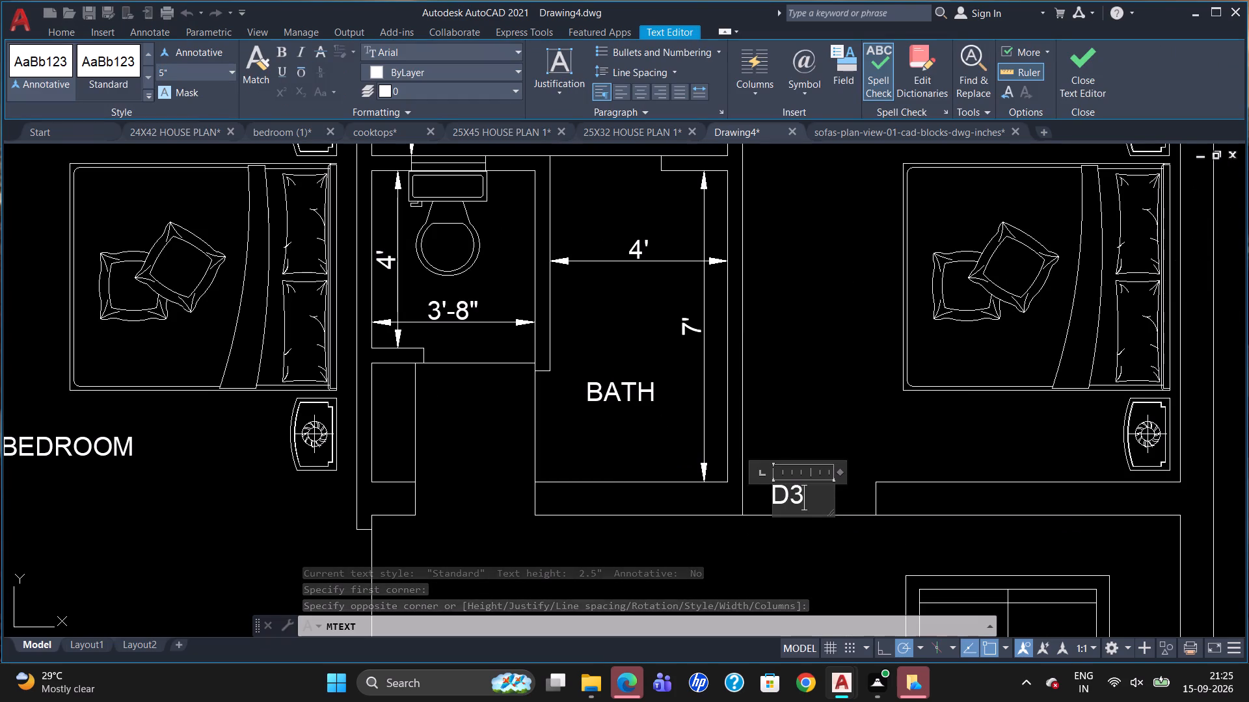
{"action": "left_click", "coordinate": [465, 317]}
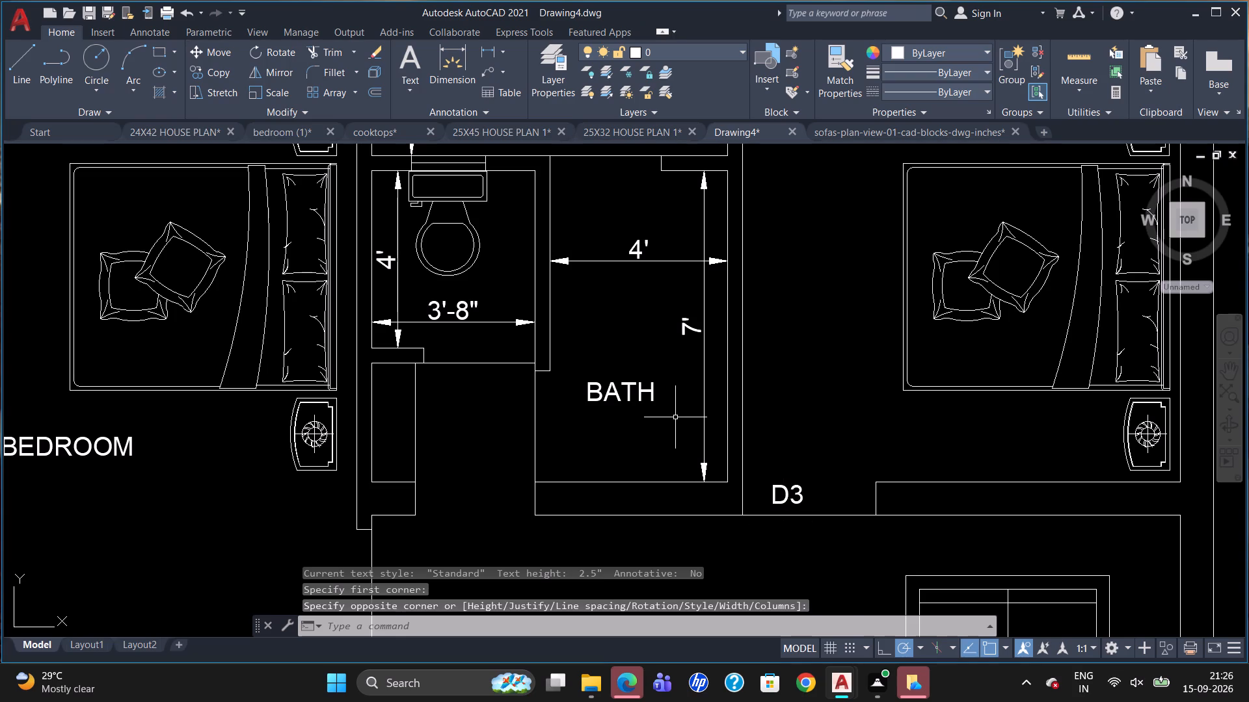
Add a linear dimension for the upper-right bedroom's interior width, placed between its top wall and the bed.
{"action": "scroll", "coordinate": [674, 419], "scroll_direction": "down", "scroll_amount": 1}
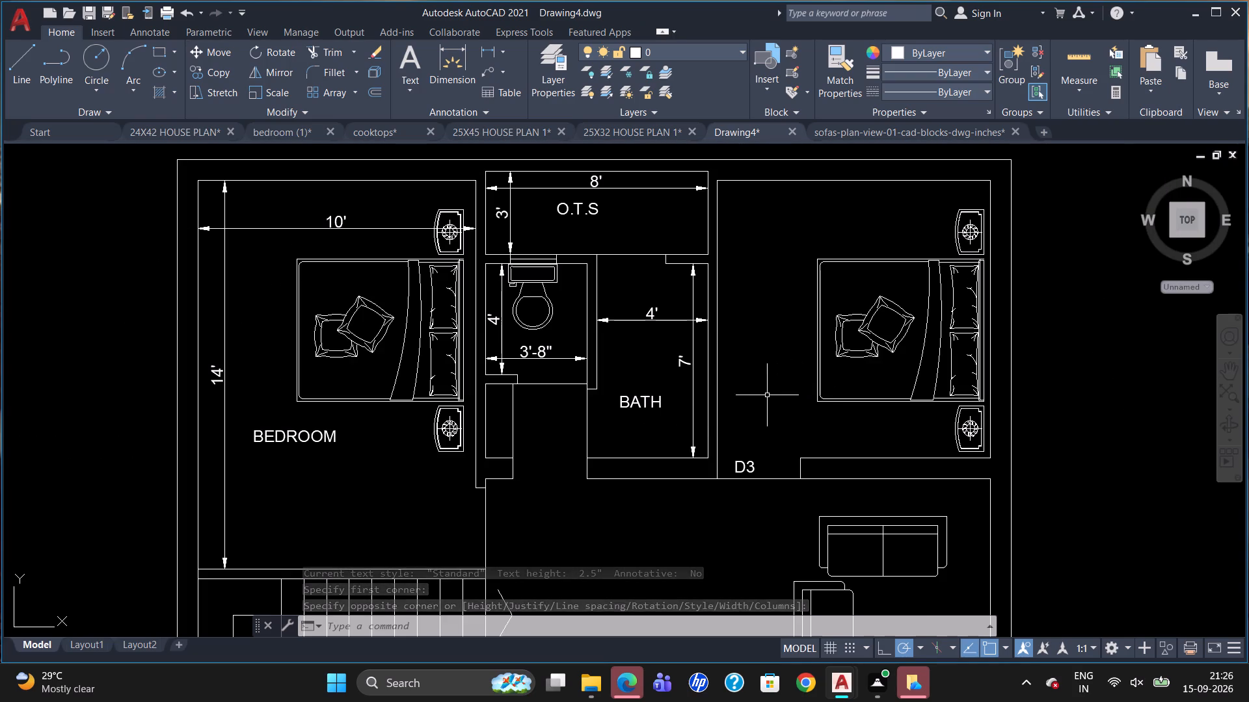
{"action": "scroll", "coordinate": [755, 428], "scroll_direction": "down", "scroll_amount": 1}
{"action": "scroll", "coordinate": [961, 253], "scroll_direction": "up", "scroll_amount": 1}
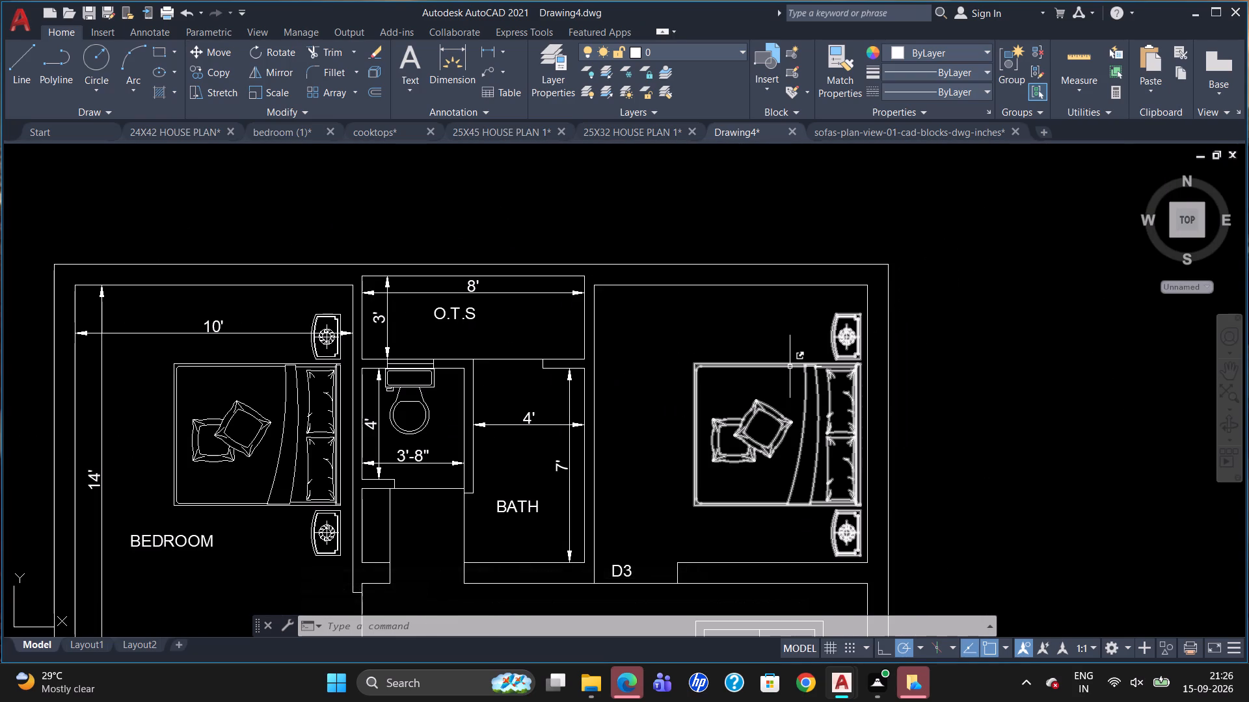
{"action": "type", "text": "DLI"}
{"action": "key", "text": "Return"}
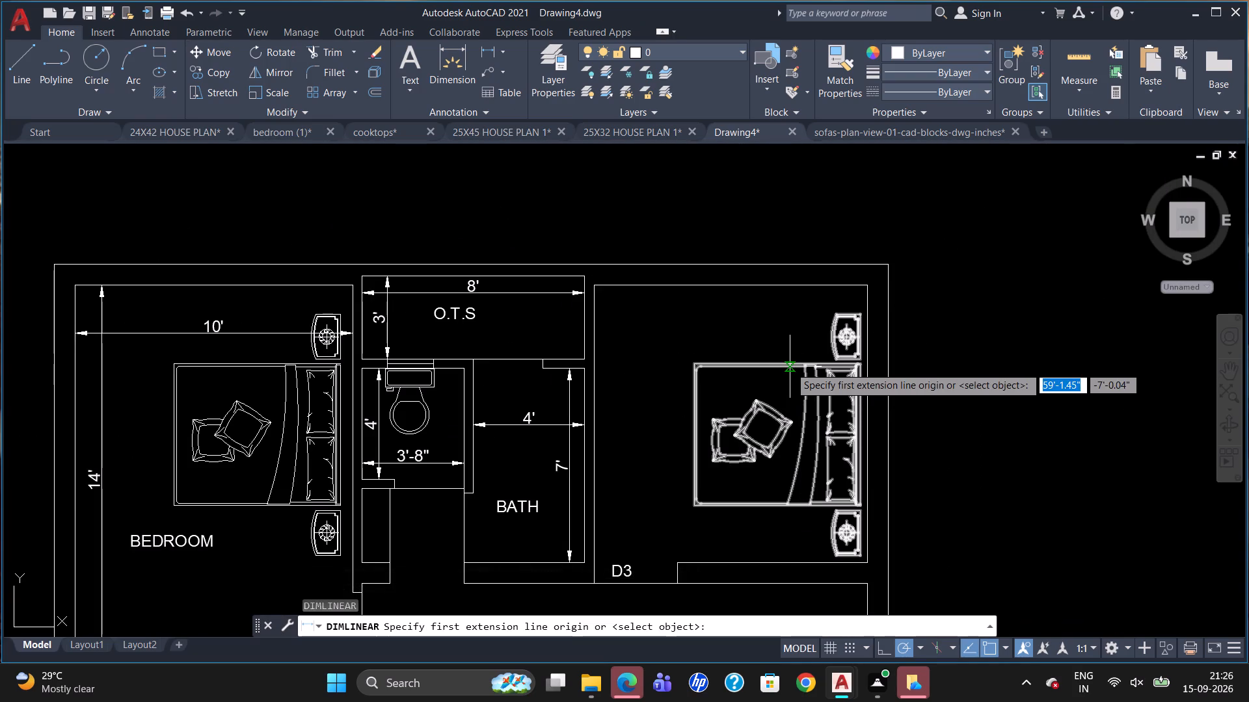
{"action": "left_click", "coordinate": [596, 291]}
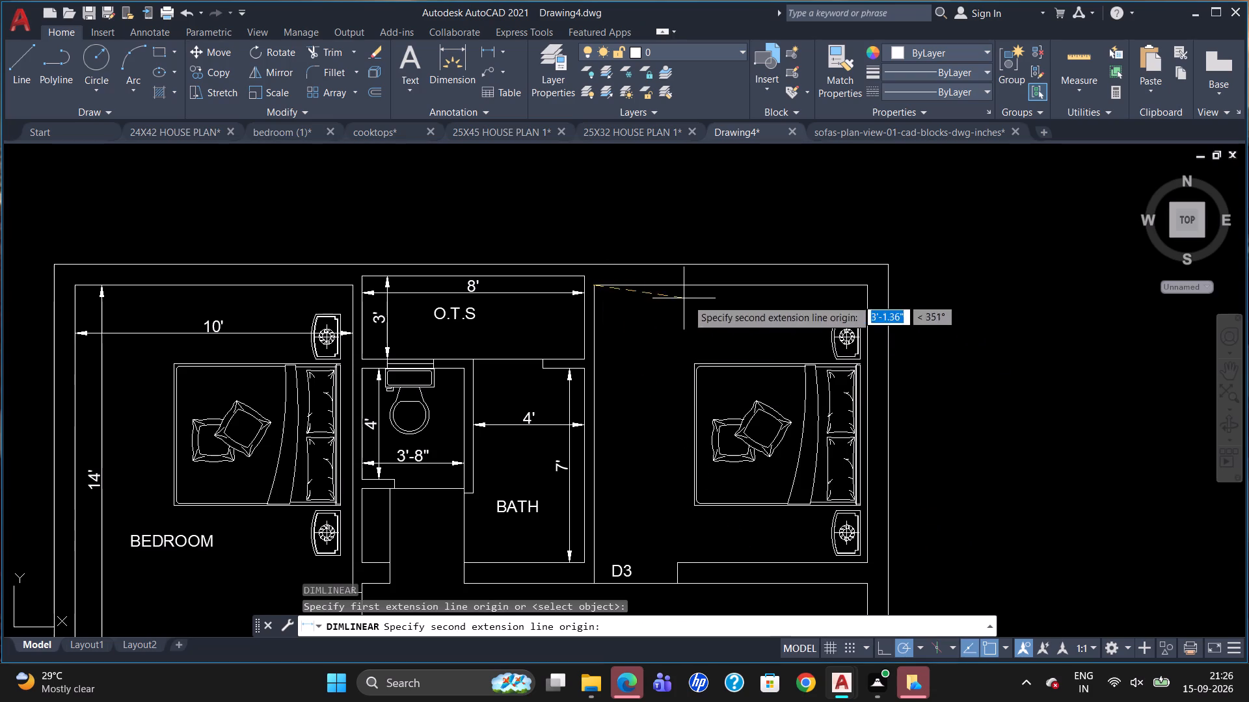
{"action": "left_click", "coordinate": [867, 283]}
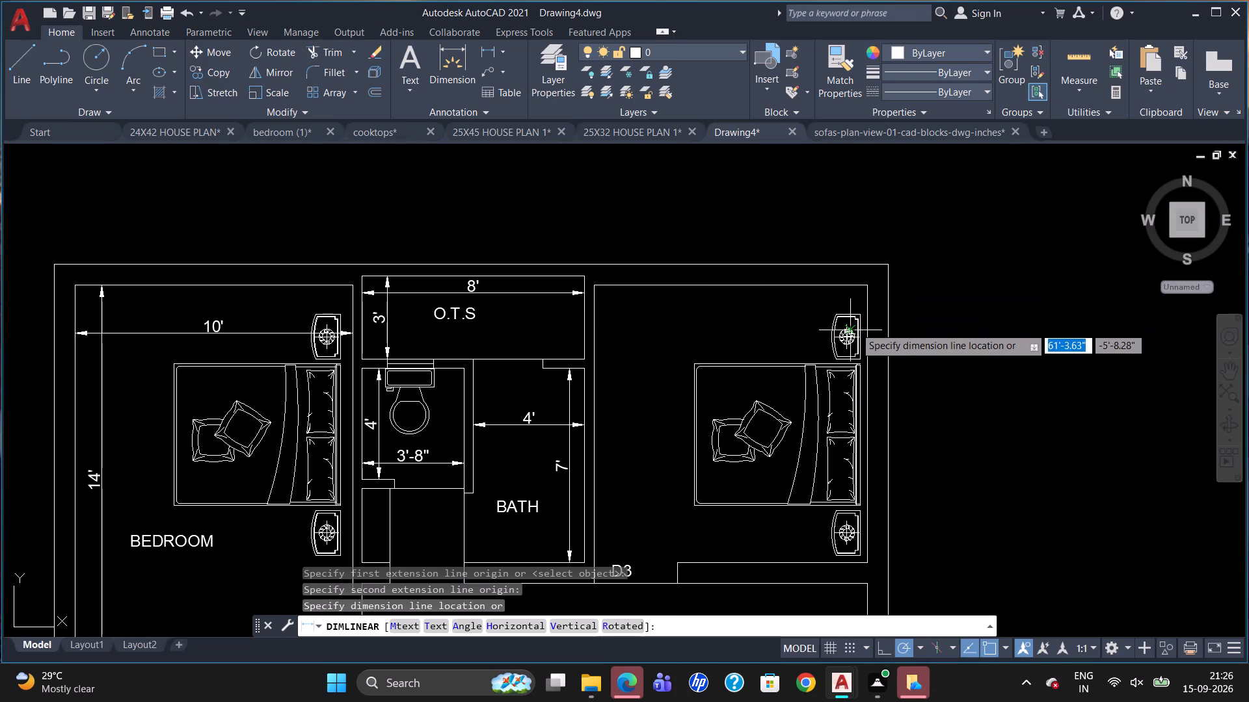
{"action": "left_click", "coordinate": [854, 327]}
Override the text of the upper-right bedroom's width dimension with 10'.
{"action": "double_click", "coordinate": [717, 321]}
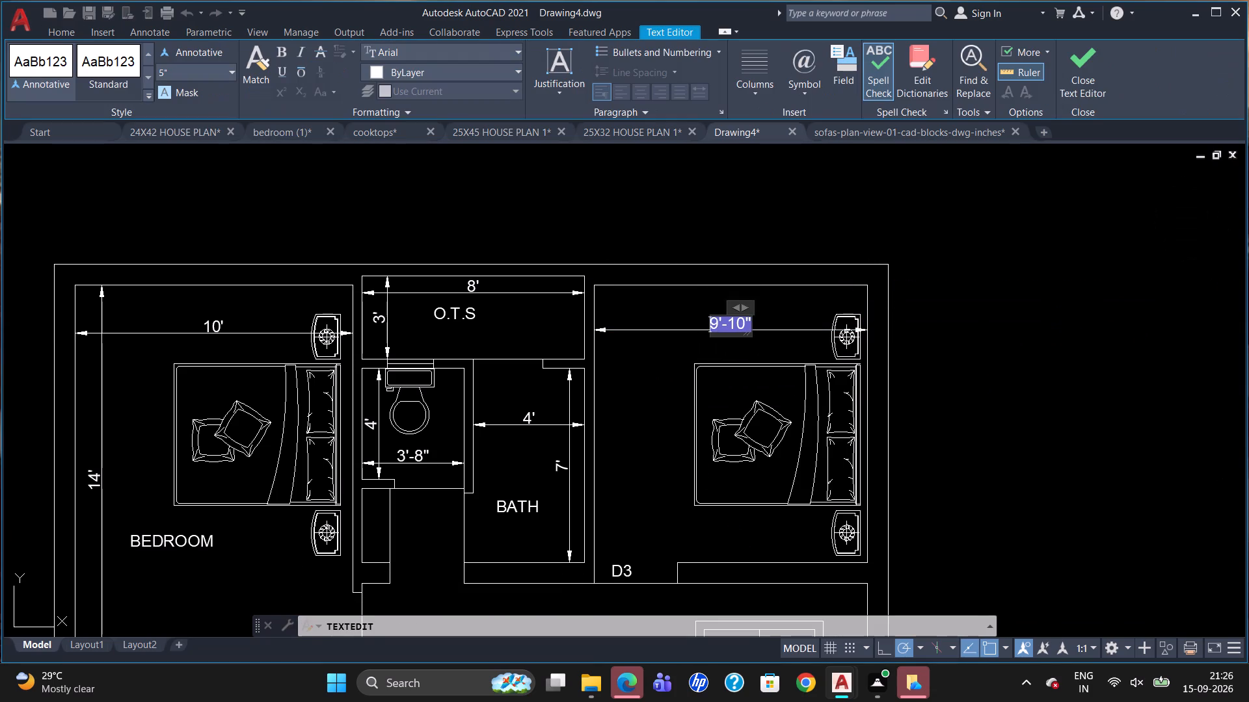
{"action": "key", "text": "Delete"}
{"action": "type", "text": "10'"}
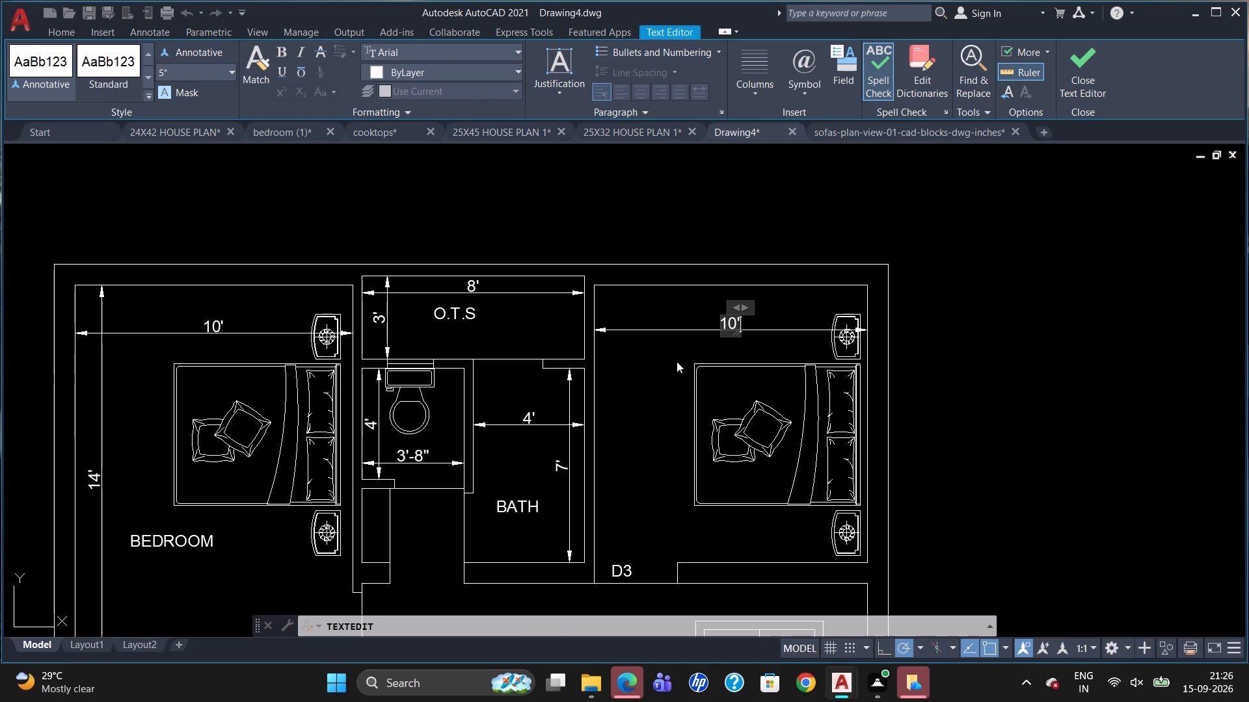
{"action": "left_click", "coordinate": [644, 396]}
{"action": "key", "text": "Escape"}
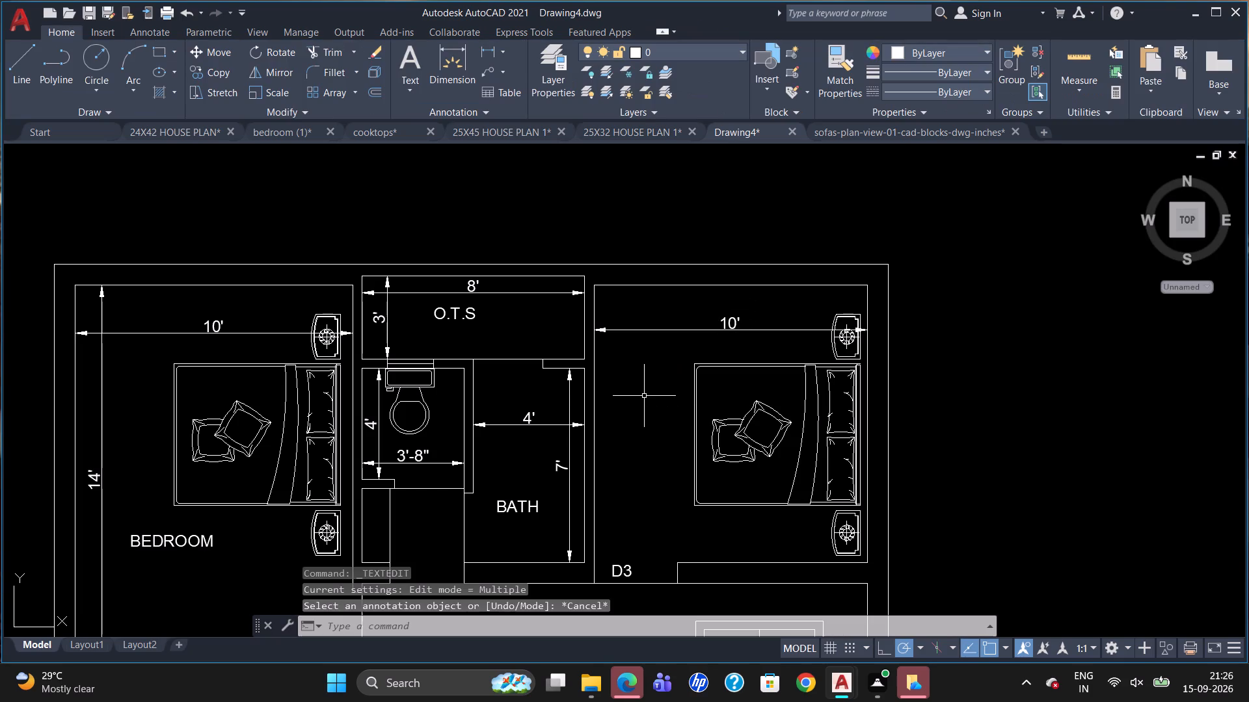
Add a vertical linear dimension for the upper-right bedroom's interior length, from the door opening's corner to the top wall.
{"action": "type", "text": "DLI"}
{"action": "key", "text": "Return"}
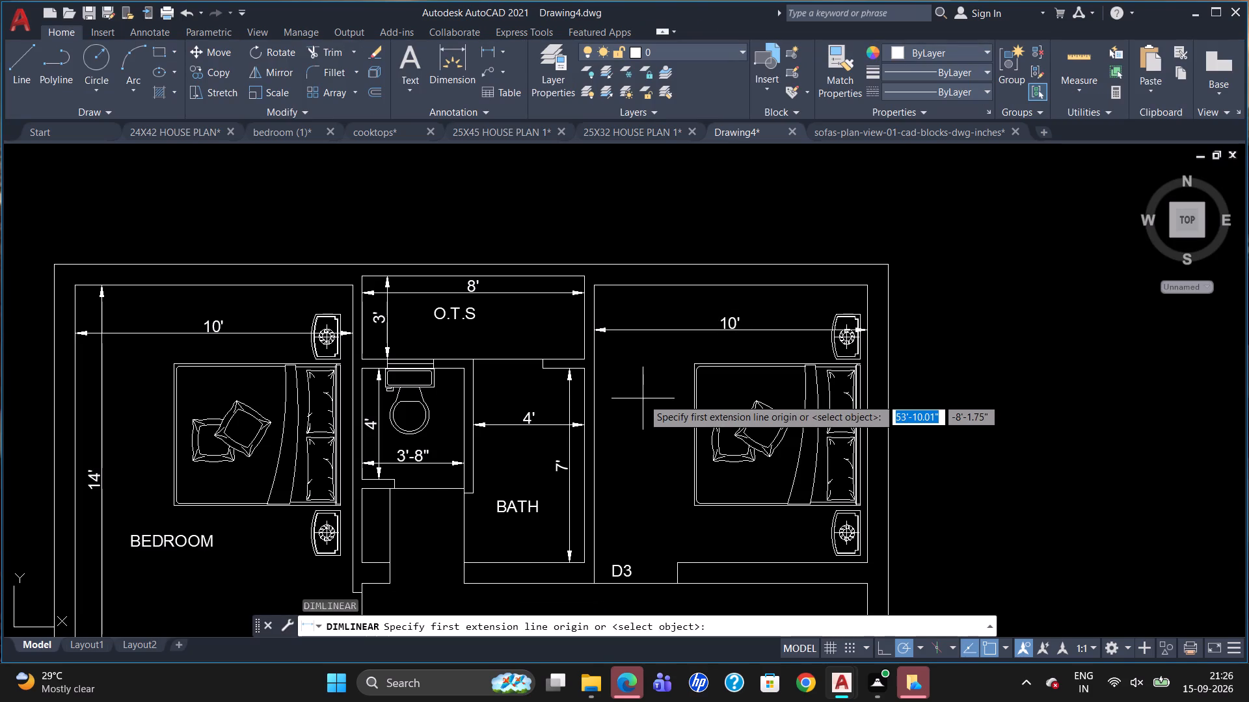
{"action": "left_click", "coordinate": [679, 562]}
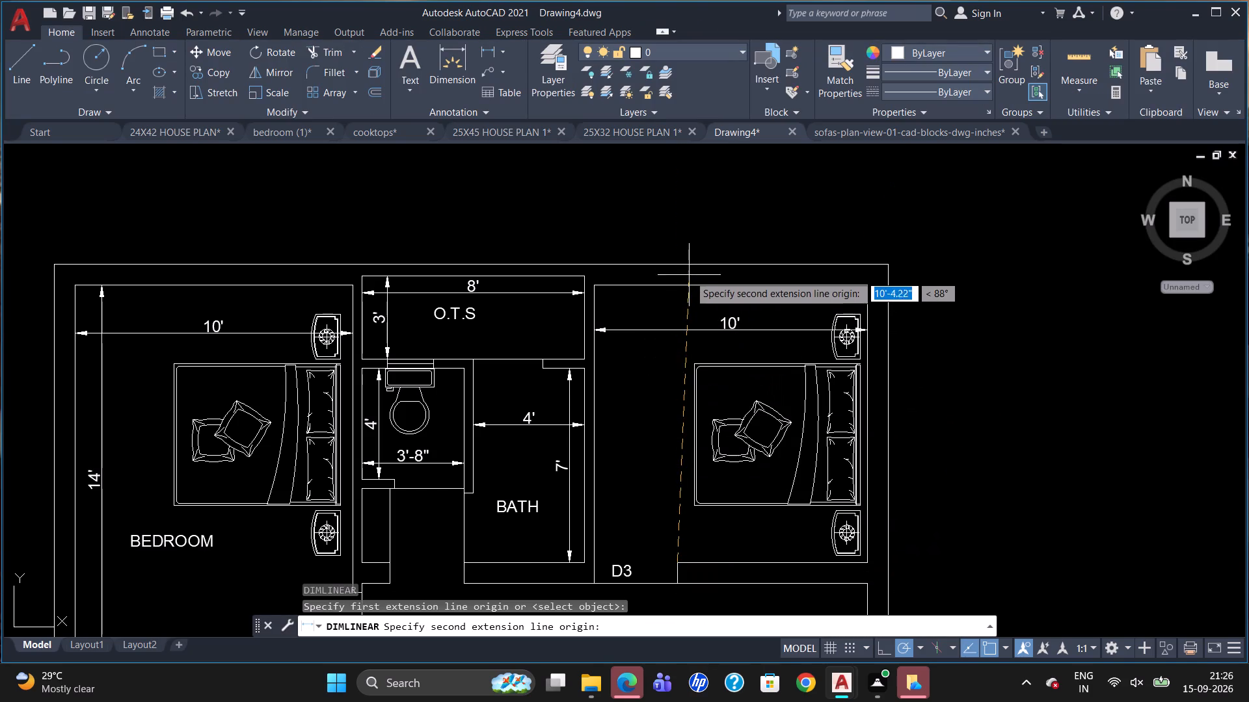
{"action": "left_click", "coordinate": [678, 281]}
{"action": "left_click", "coordinate": [670, 291]}
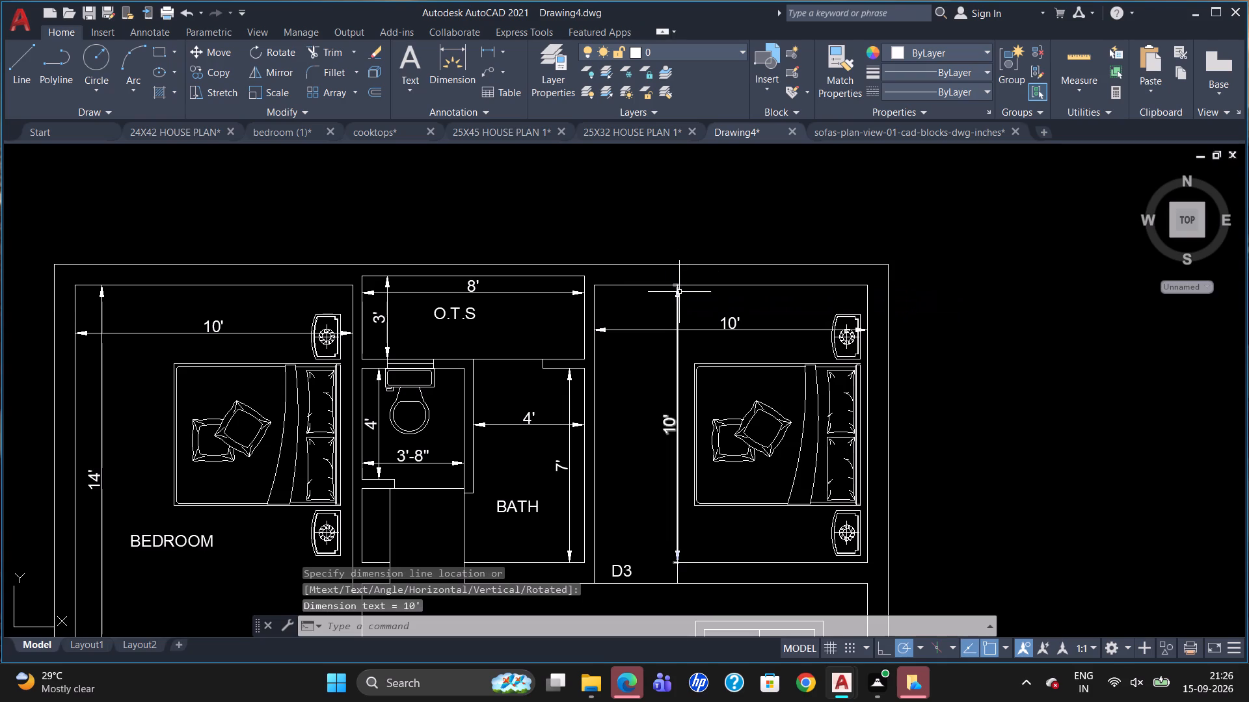
Add the multiline text label BEDROOM at 5" text height below the bed in the upper-right bedroom.
{"action": "scroll", "coordinate": [751, 257], "scroll_direction": "down", "scroll_amount": 1}
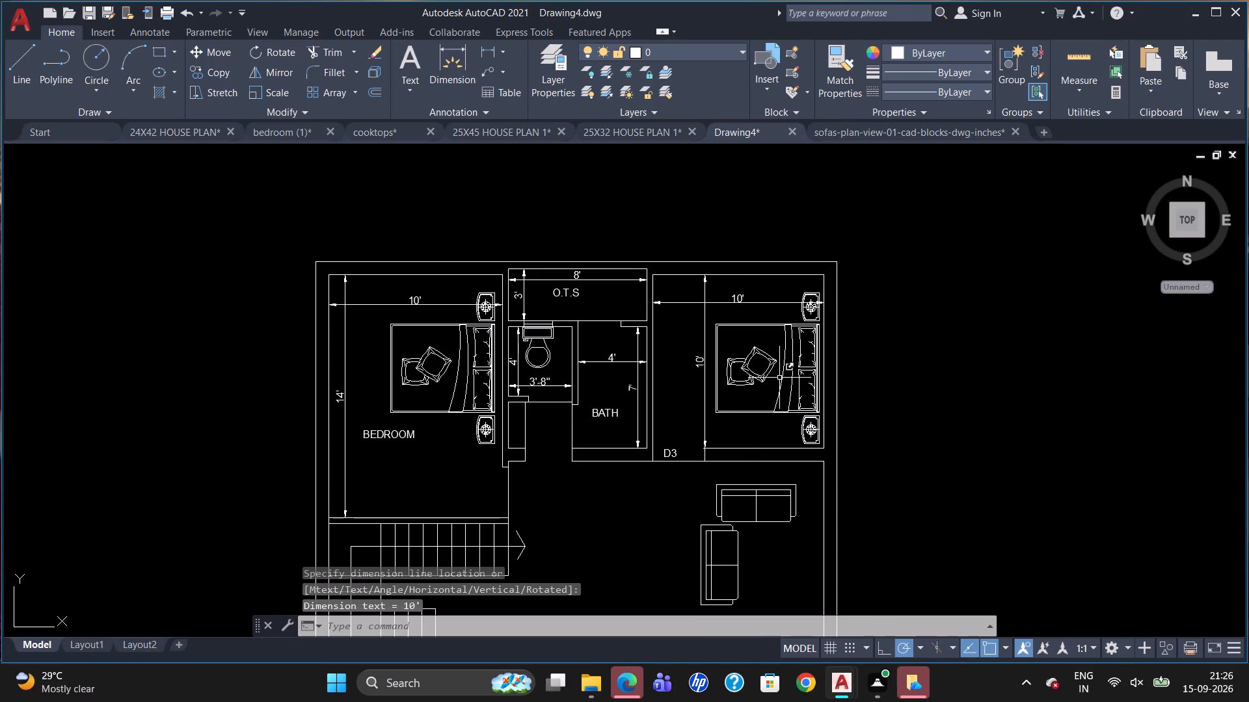
{"action": "scroll", "coordinate": [764, 469], "scroll_direction": "up", "scroll_amount": 2}
{"action": "key", "text": "t"}
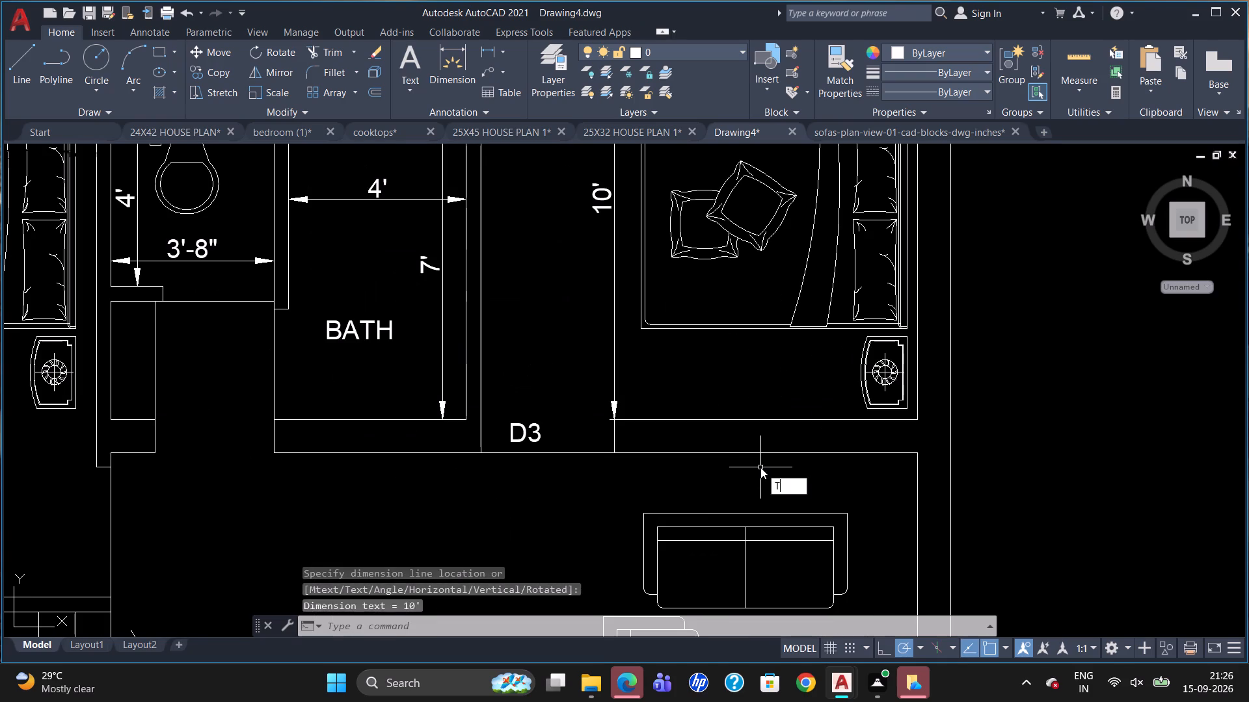
{"action": "key", "text": "Return"}
{"action": "left_click_drag", "start_coordinate": [651, 371], "coordinate": [650, 380]}
{"action": "left_click", "coordinate": [831, 385]}
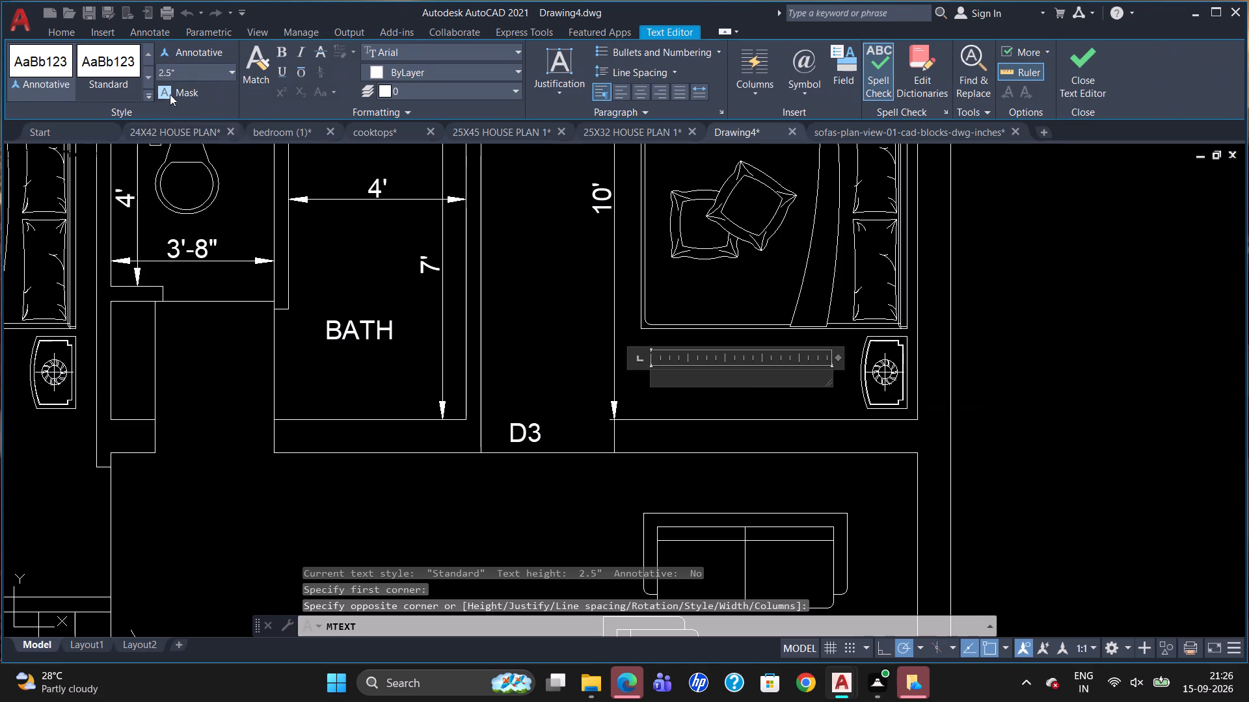
{"action": "left_click", "coordinate": [192, 74]}
{"action": "key", "text": "BackSpace"}
{"action": "key", "text": "5"}
{"action": "key", "text": "Return"}
{"action": "type", "text": "BEDROOM"}
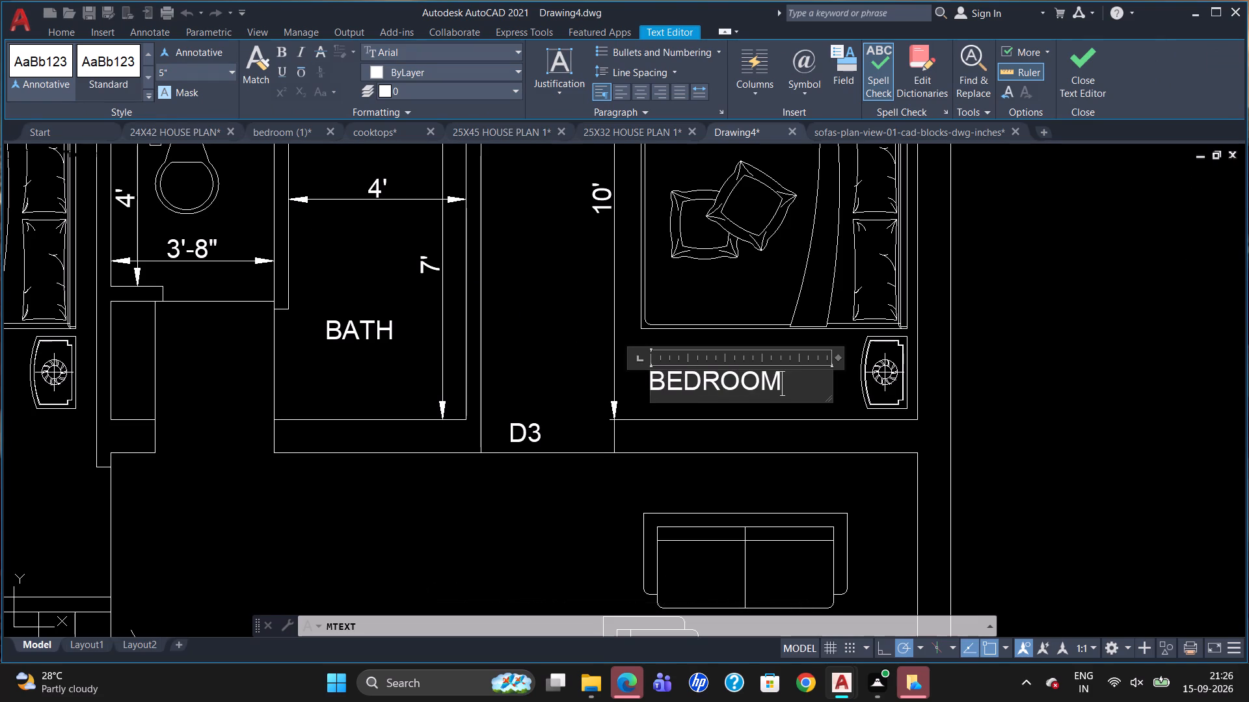
{"action": "left_click", "coordinate": [421, 325]}
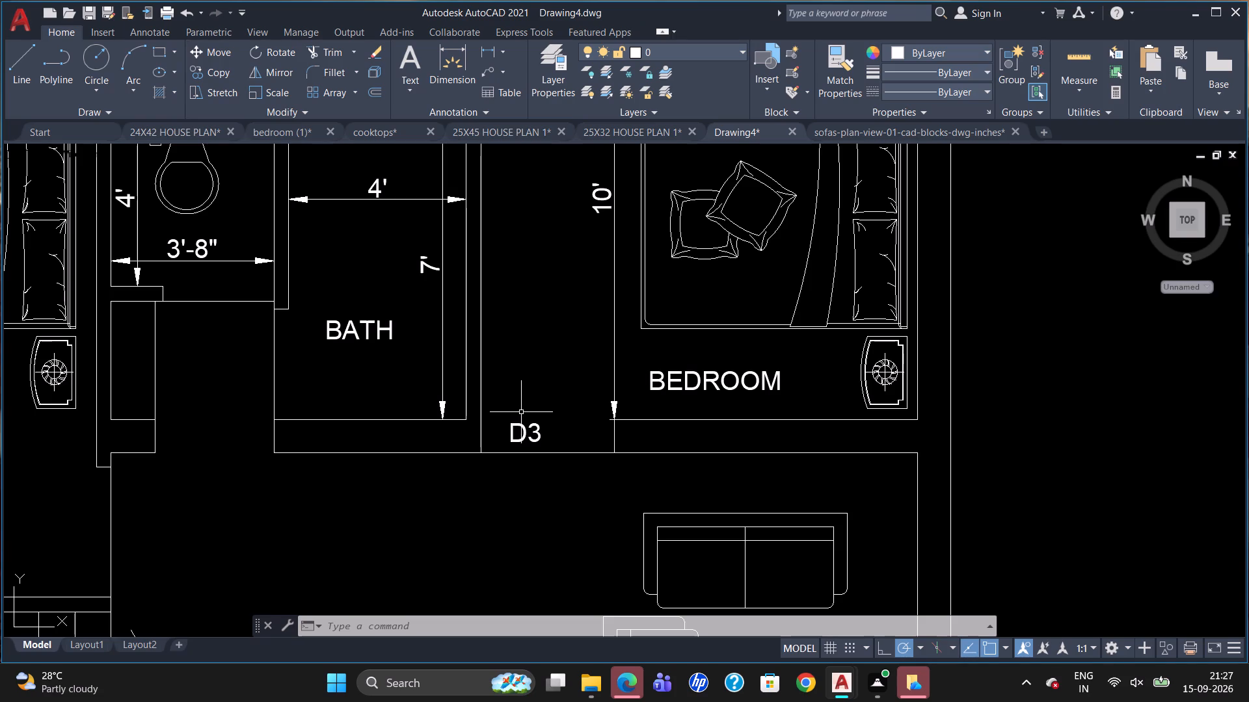
Add the multiline text label D2 at 5" text height at the bath's door opening beside the passage.
{"action": "scroll", "coordinate": [623, 394], "scroll_direction": "down", "scroll_amount": 2}
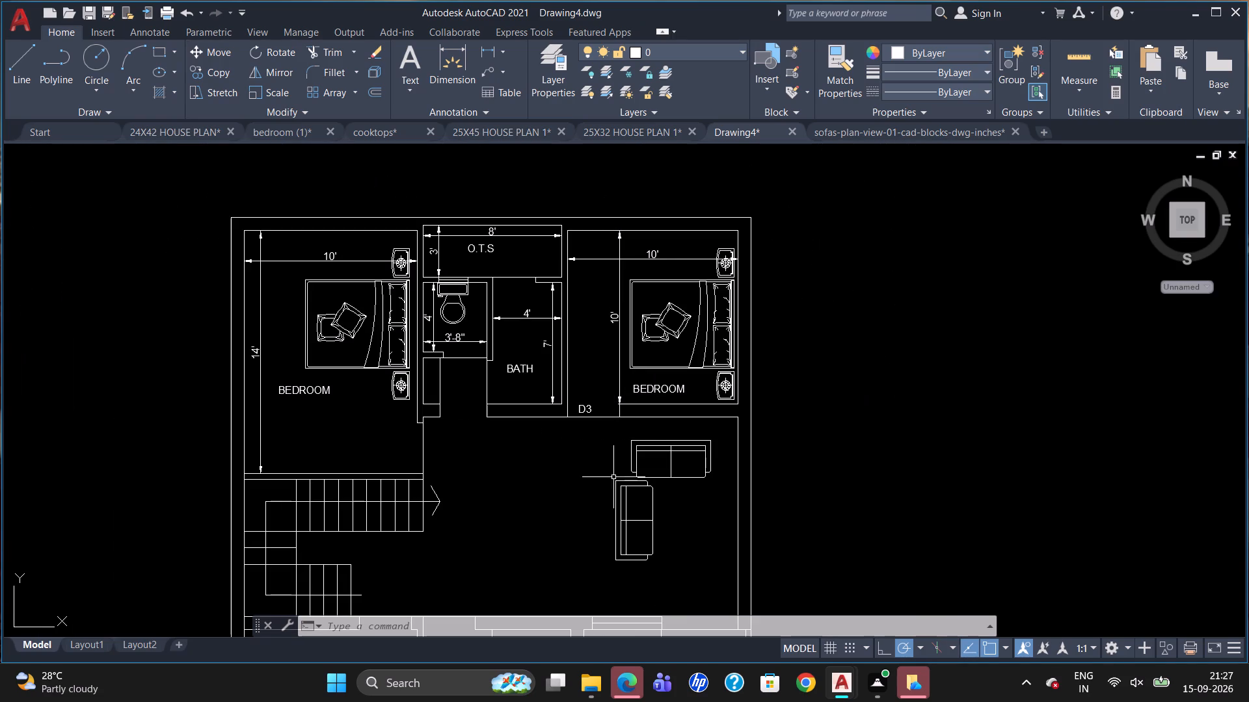
{"action": "scroll", "coordinate": [708, 321], "scroll_direction": "down", "scroll_amount": 1}
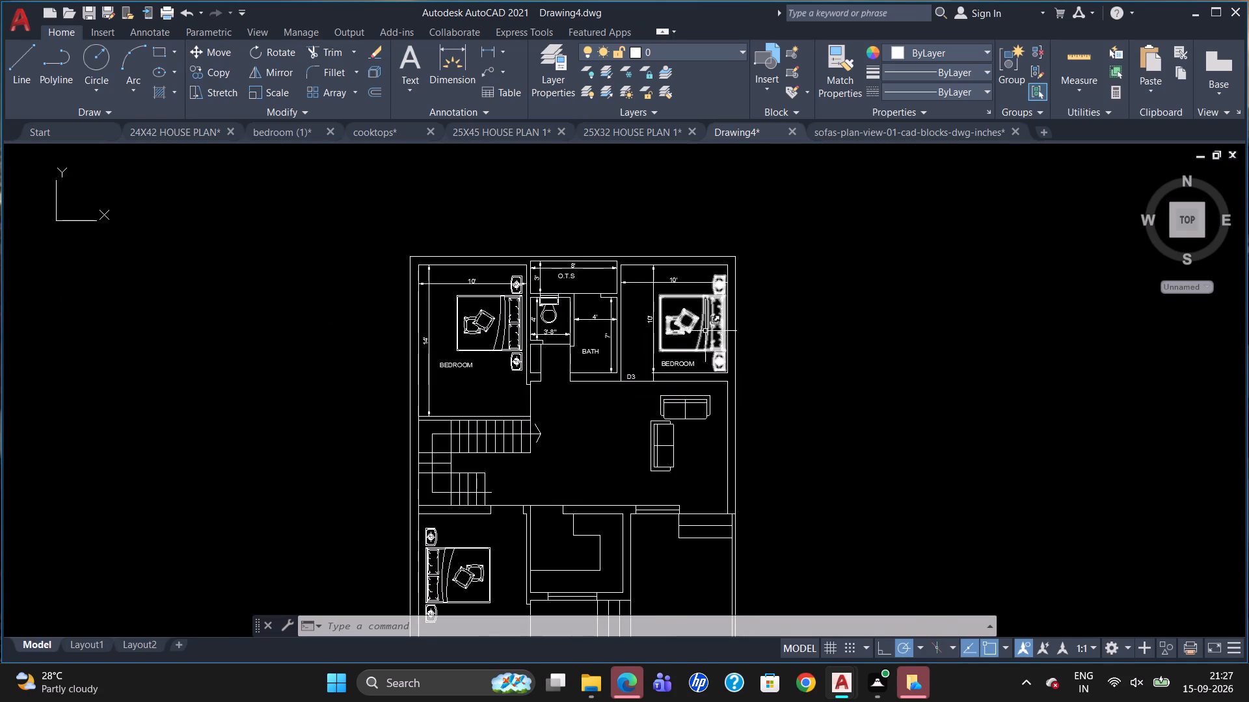
{"action": "scroll", "coordinate": [587, 347], "scroll_direction": "up", "scroll_amount": 1}
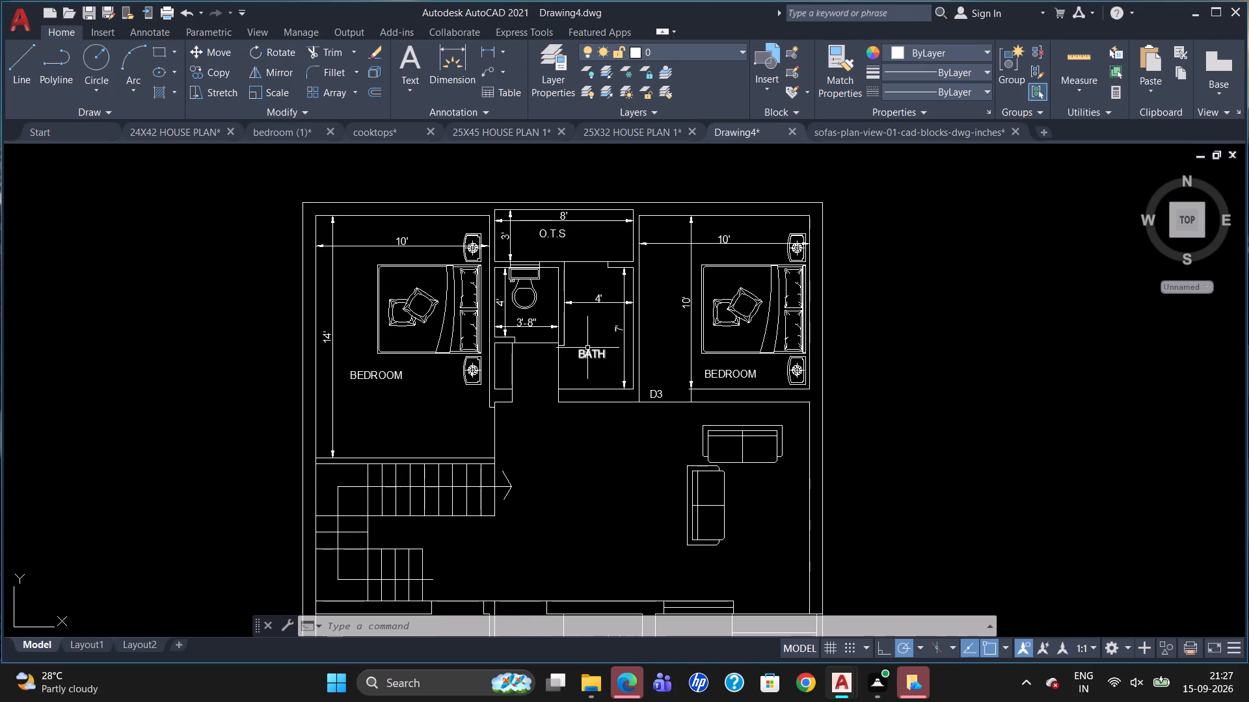
{"action": "scroll", "coordinate": [575, 337], "scroll_direction": "up", "scroll_amount": 1}
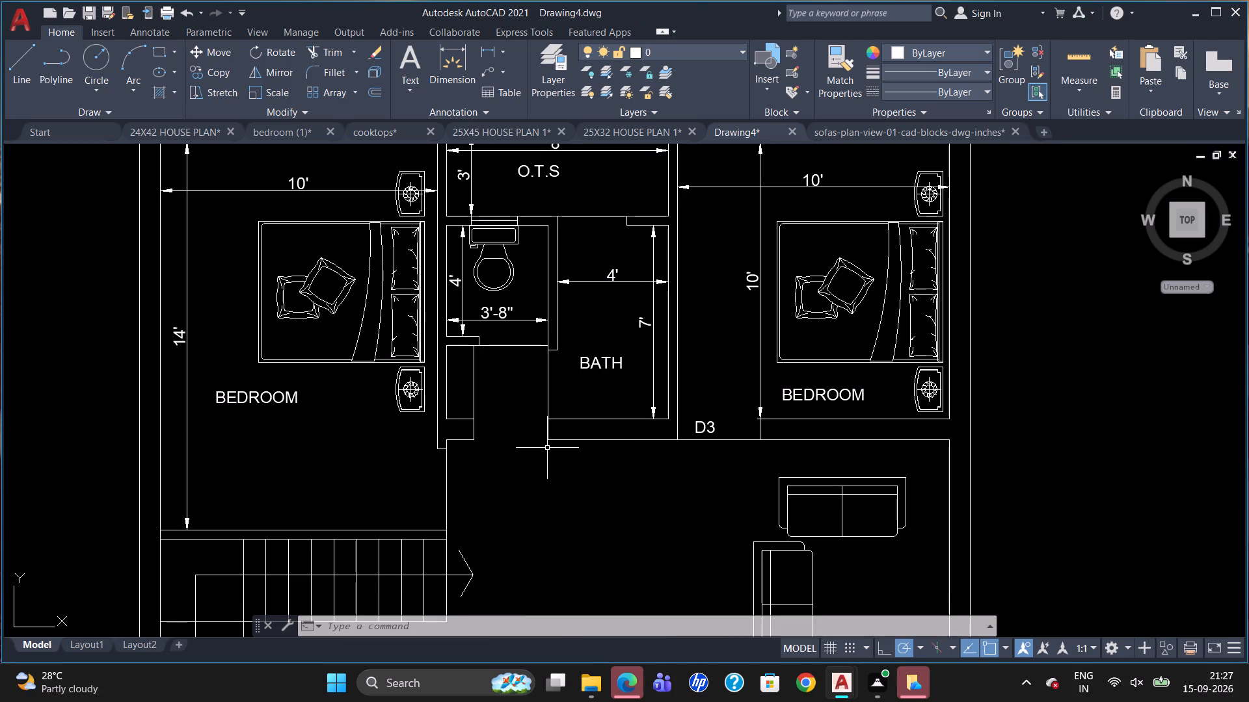
{"action": "key", "text": "t"}
{"action": "key", "text": "Return"}
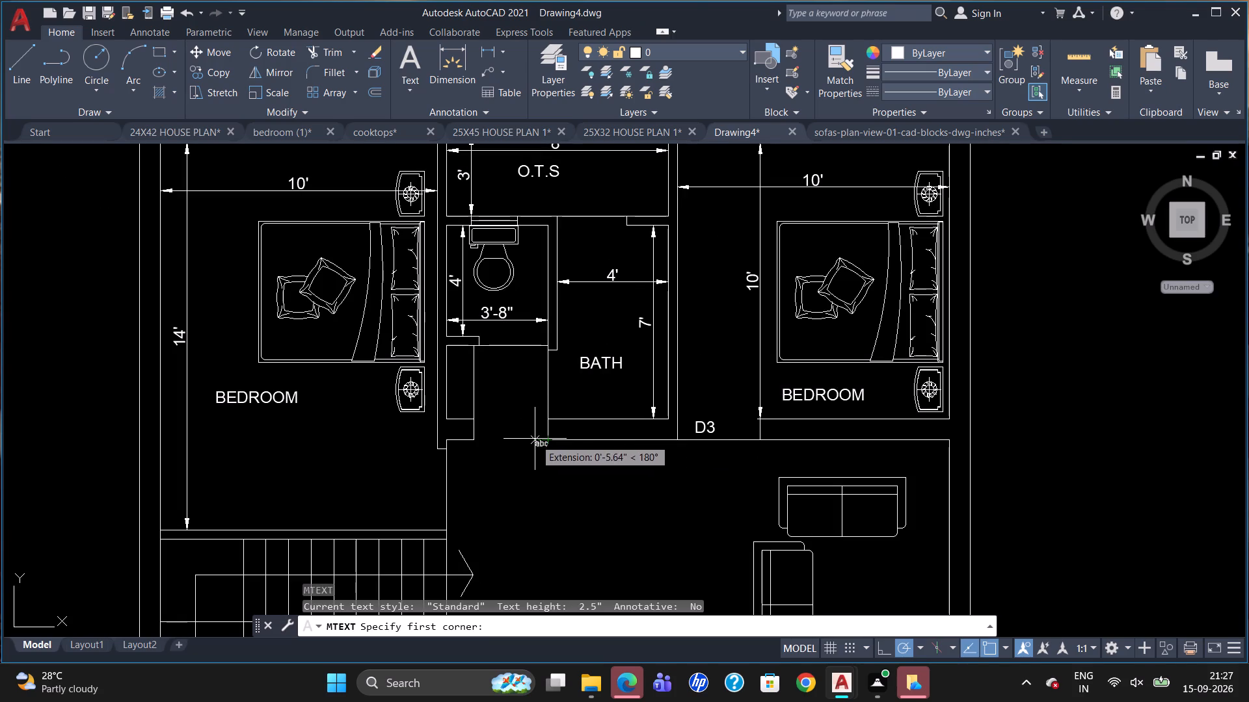
{"action": "scroll", "coordinate": [583, 398], "scroll_direction": "up", "scroll_amount": 2}
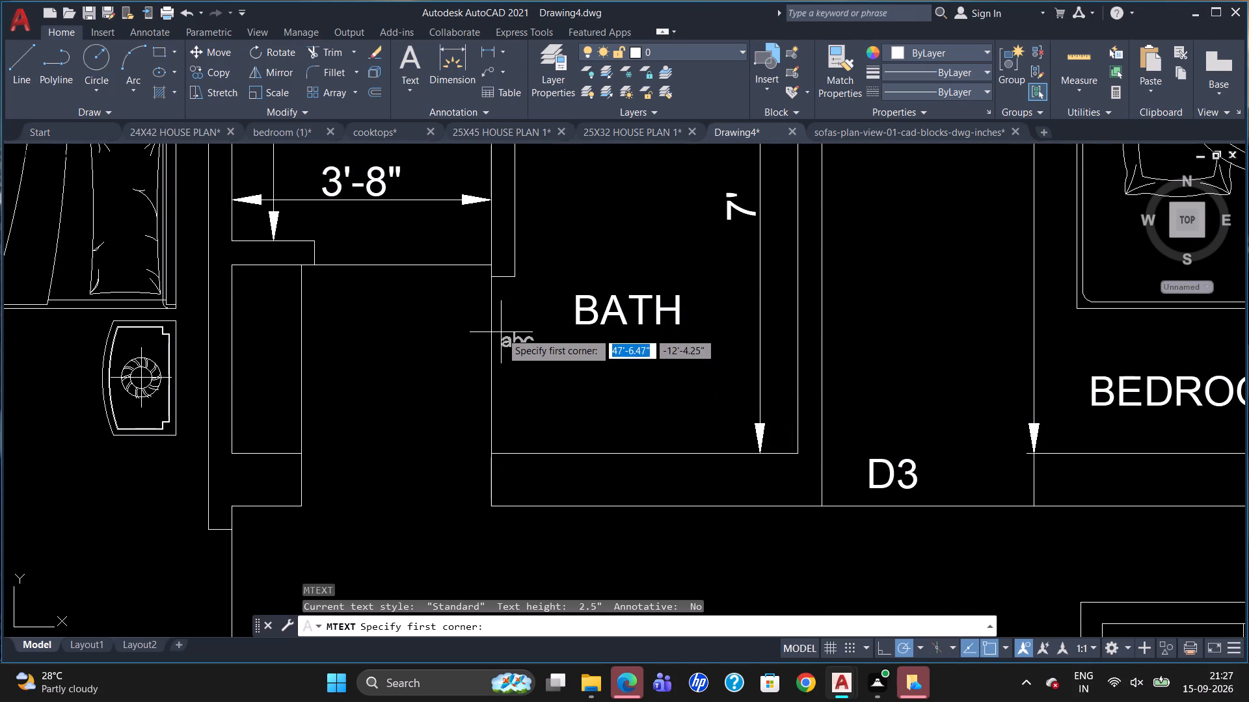
{"action": "left_click_drag", "start_coordinate": [502, 331], "coordinate": [504, 348]}
{"action": "left_click", "coordinate": [528, 391]}
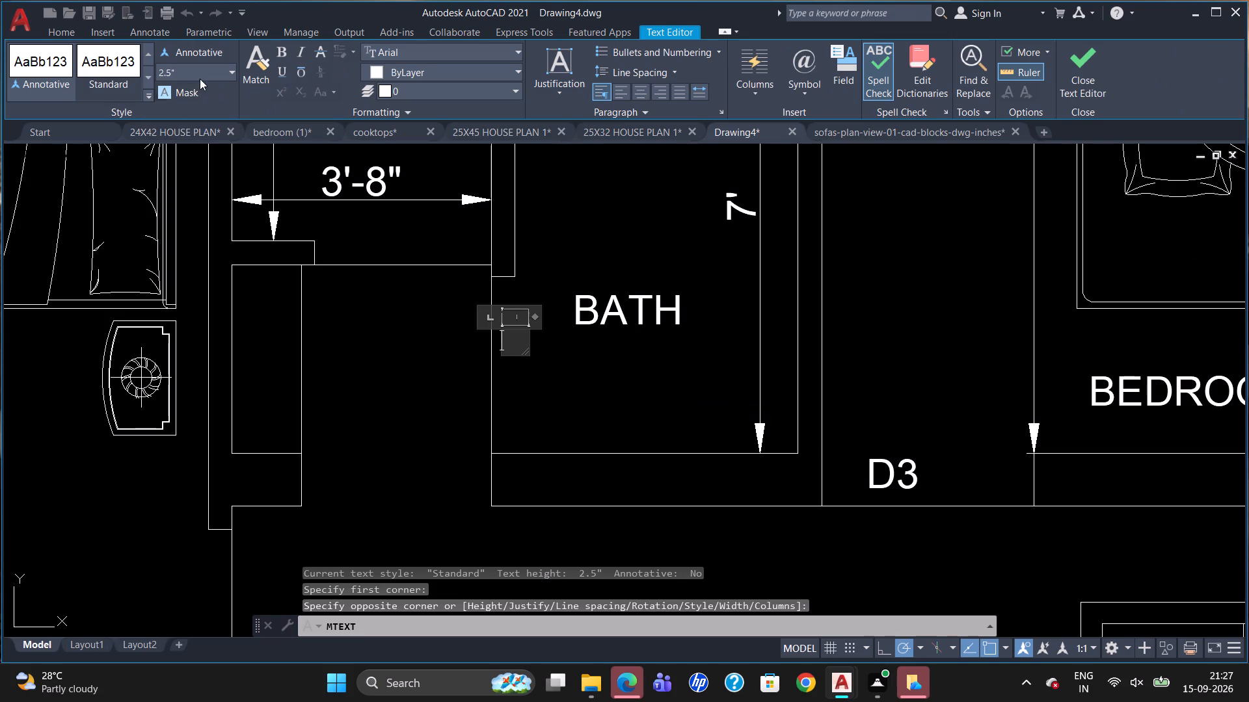
{"action": "left_click", "coordinate": [200, 79]}
{"action": "key", "text": "BackSpace"}
{"action": "key", "text": "5"}
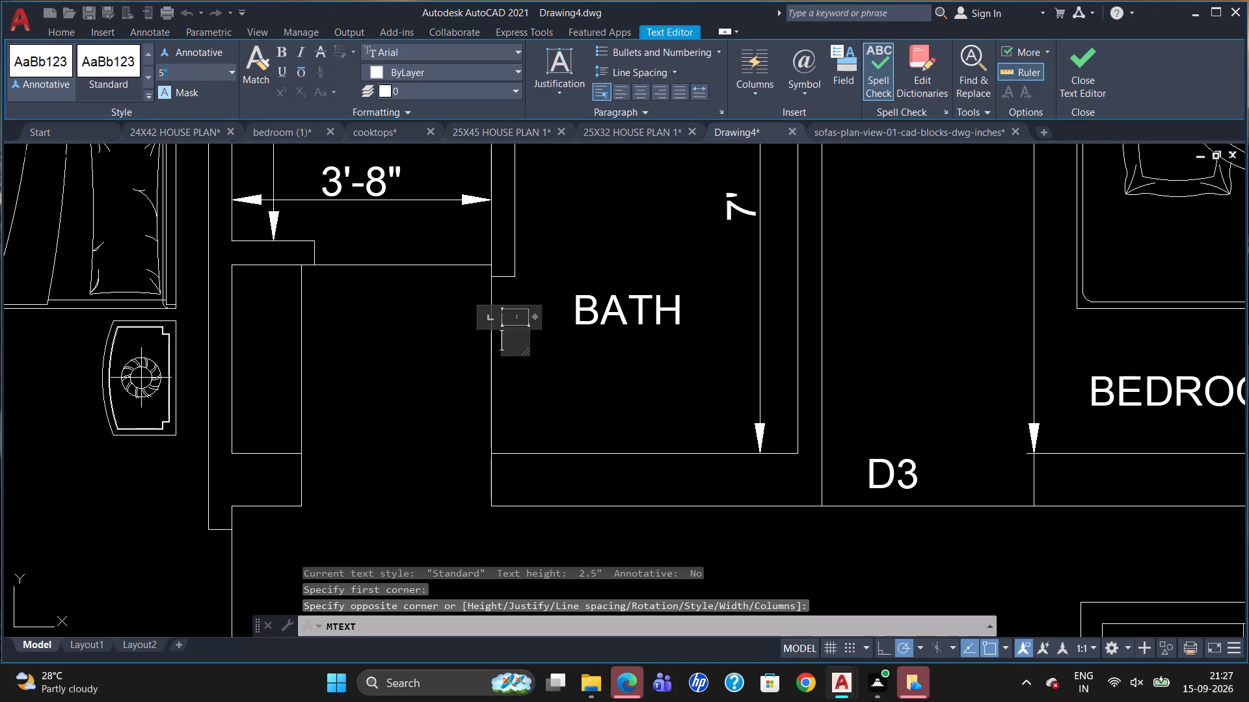
{"action": "key", "text": "Return"}
{"action": "type", "text": "D2"}
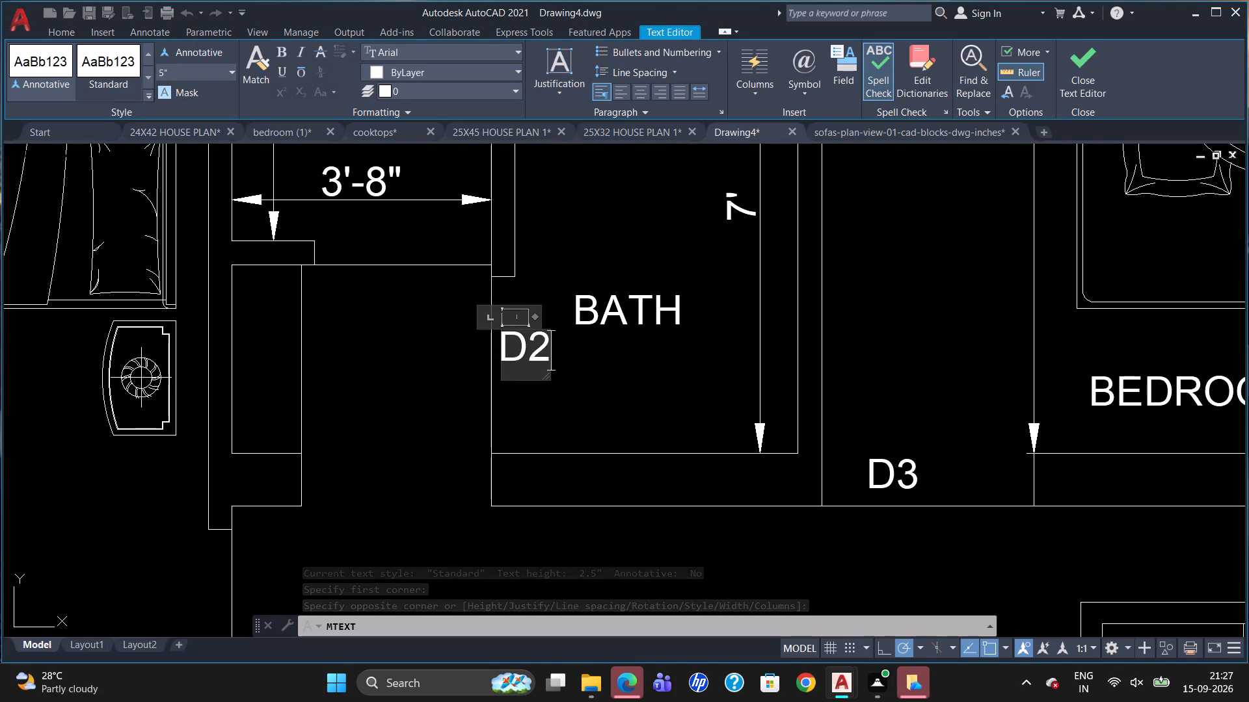
{"action": "left_click", "coordinate": [420, 343]}
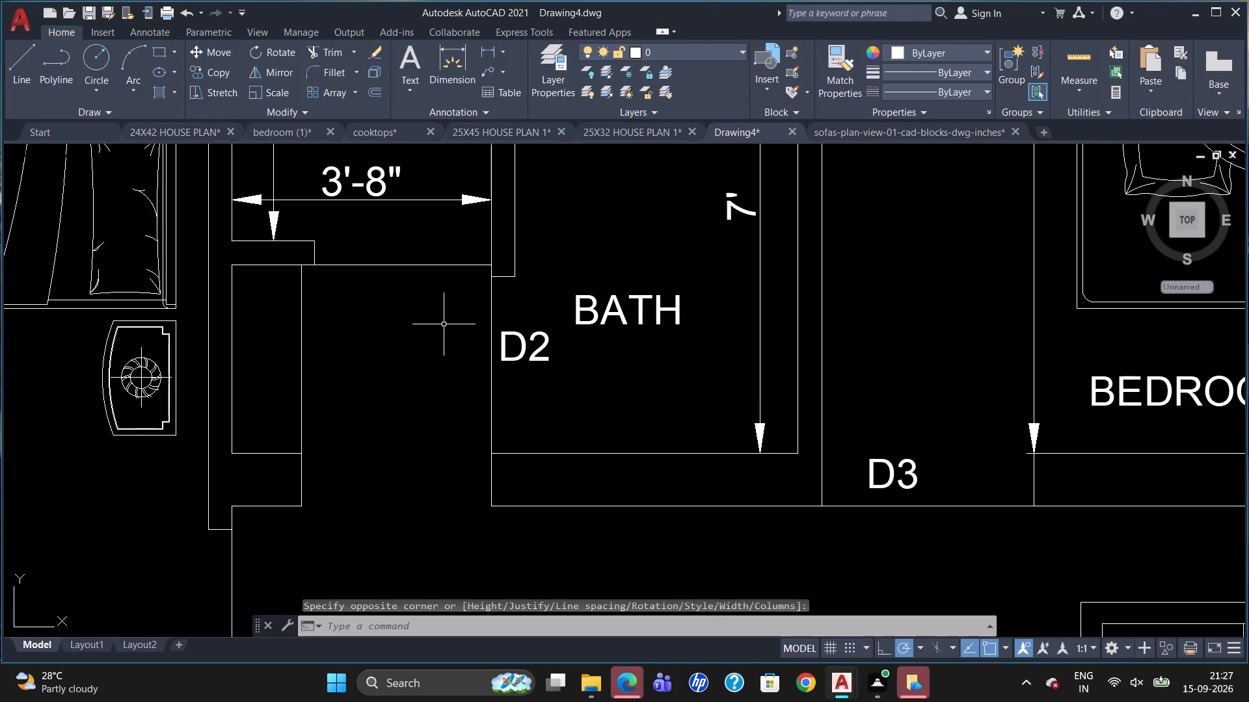
Add the multiline text label W.B at 5" text height in the passage below the toilet.
{"action": "scroll", "coordinate": [468, 332], "scroll_direction": "down", "scroll_amount": 1}
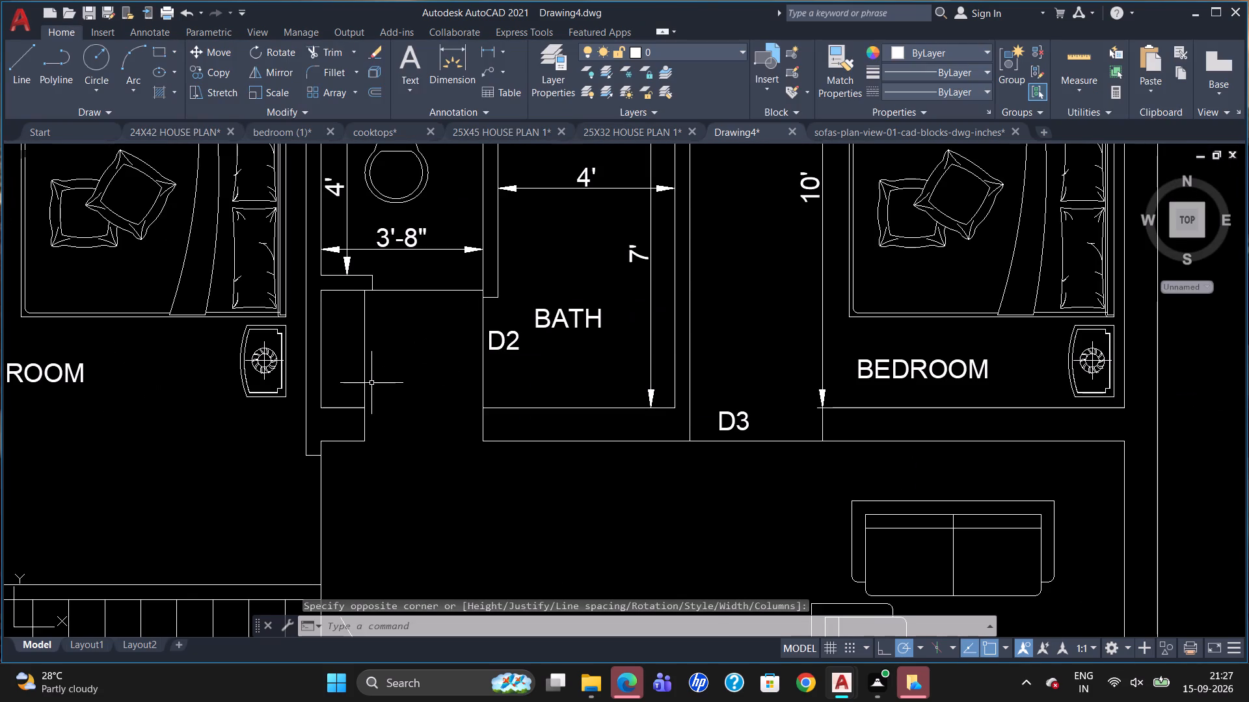
{"action": "key", "text": "t"}
{"action": "key", "text": "Return"}
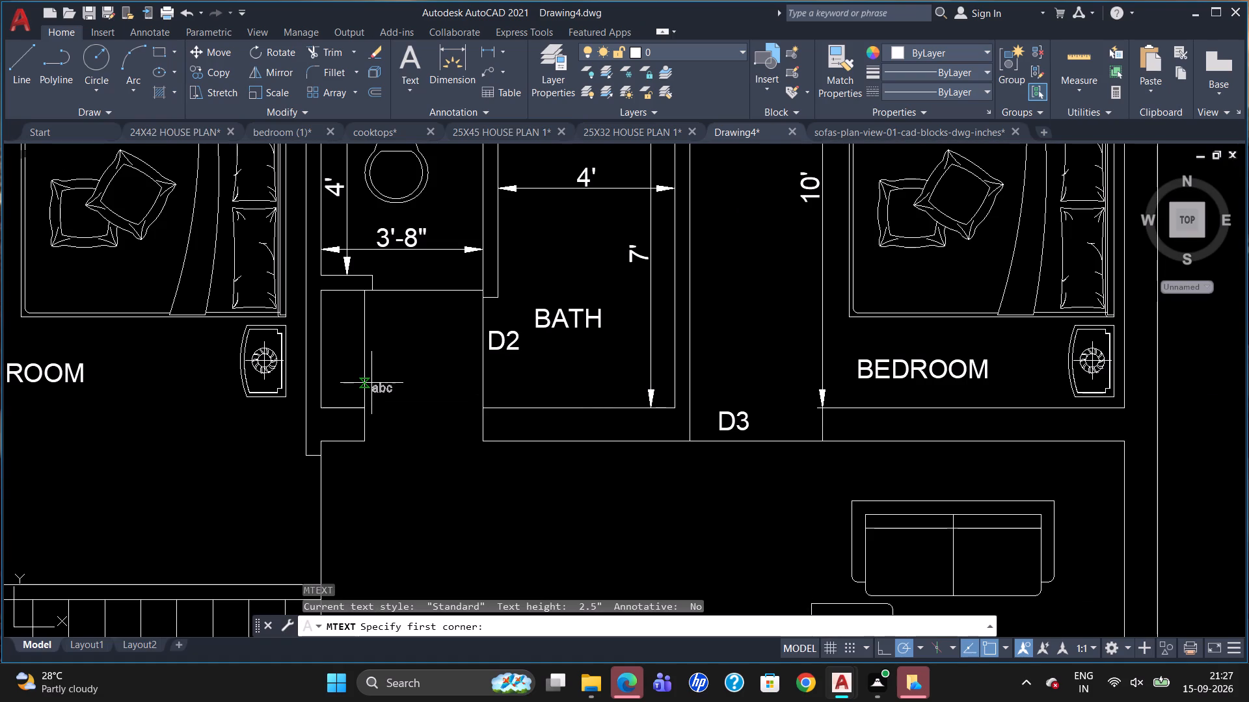
{"action": "left_click_drag", "start_coordinate": [408, 350], "coordinate": [425, 376]}
{"action": "left_click", "coordinate": [463, 381]}
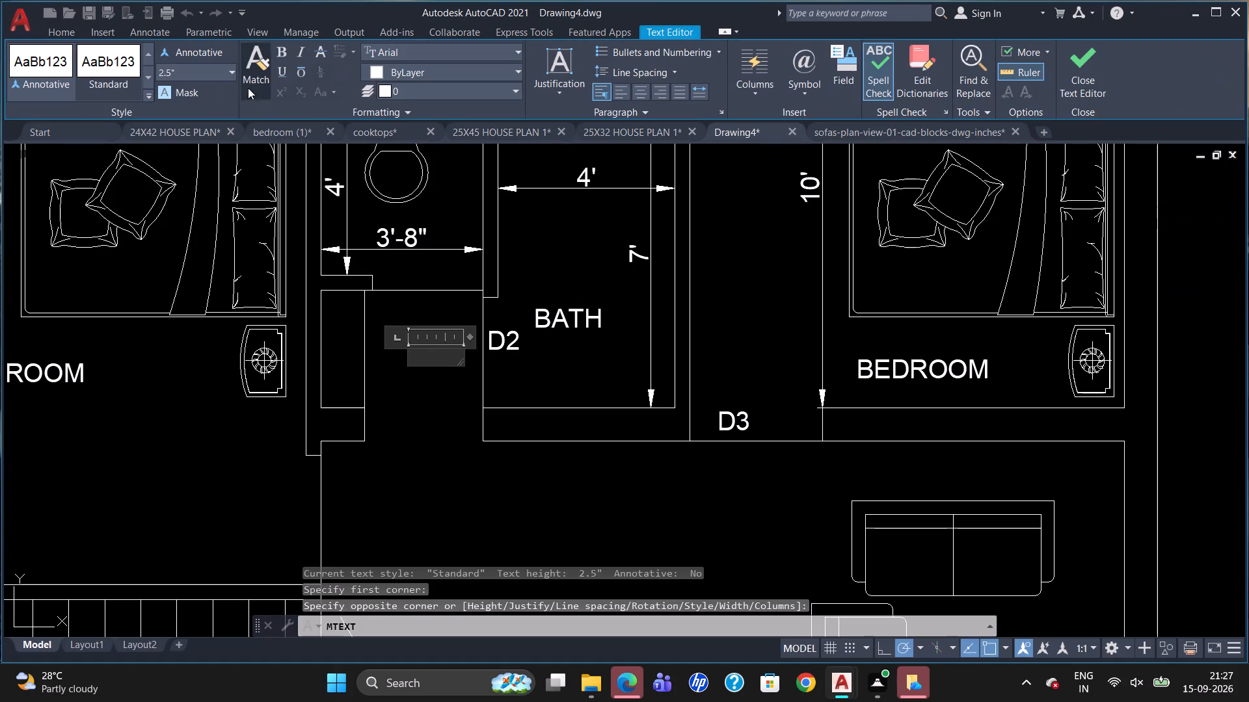
{"action": "left_click", "coordinate": [211, 71]}
{"action": "key", "text": "BackSpace"}
{"action": "key", "text": "5"}
{"action": "key", "text": "Return"}
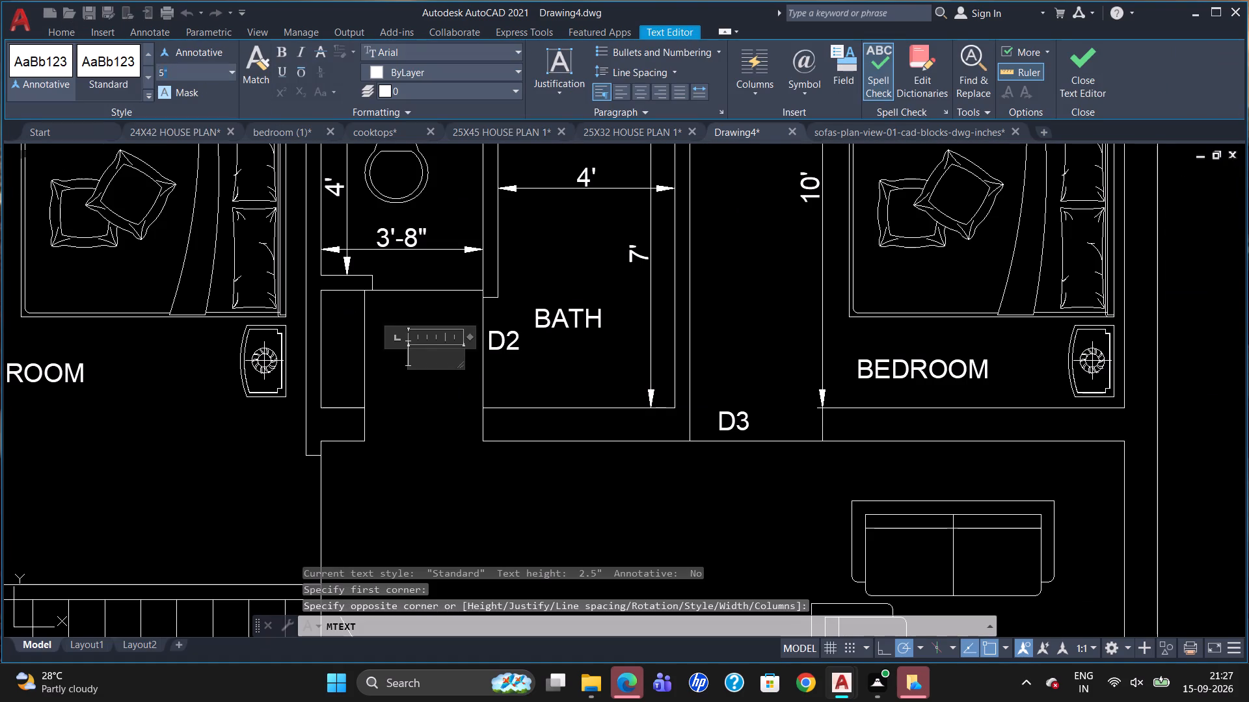
{"action": "type", "text": "W.B"}
{"action": "left_click", "coordinate": [405, 415]}
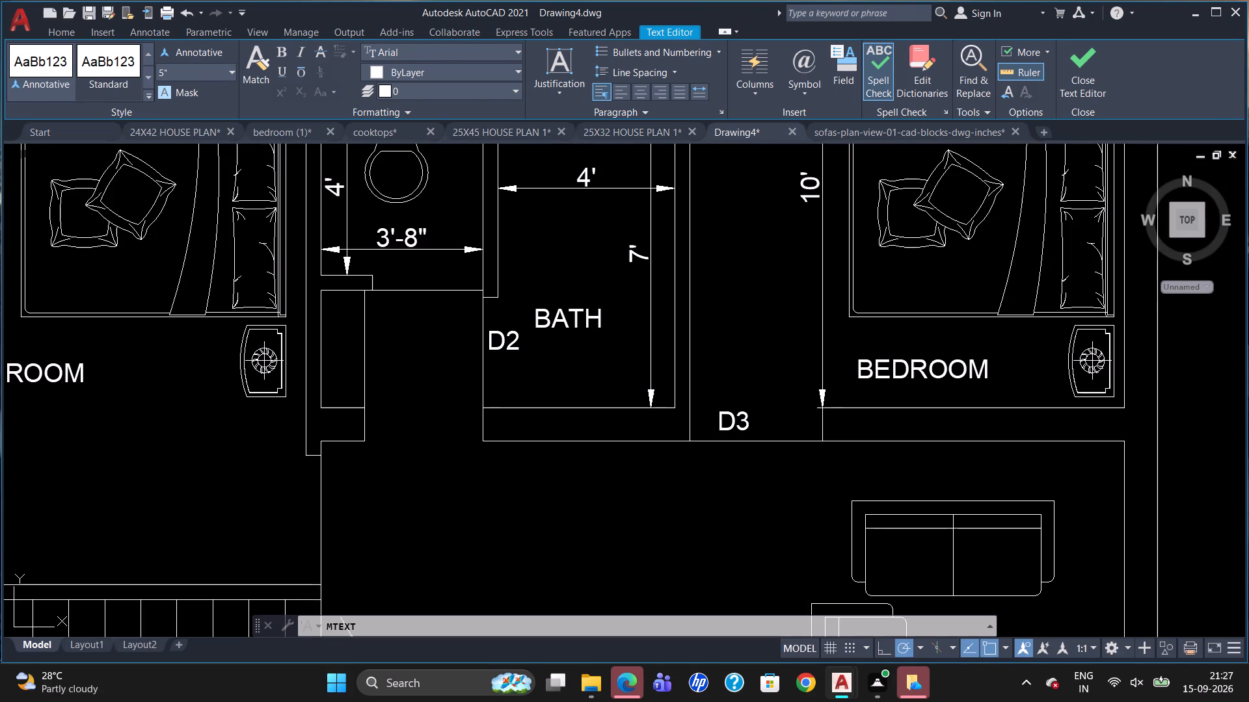
Rotate the W.B label 90° counterclockwise about a point on the text so it reads vertically.
{"action": "left_click", "coordinate": [426, 368]}
{"action": "key", "text": "r"}
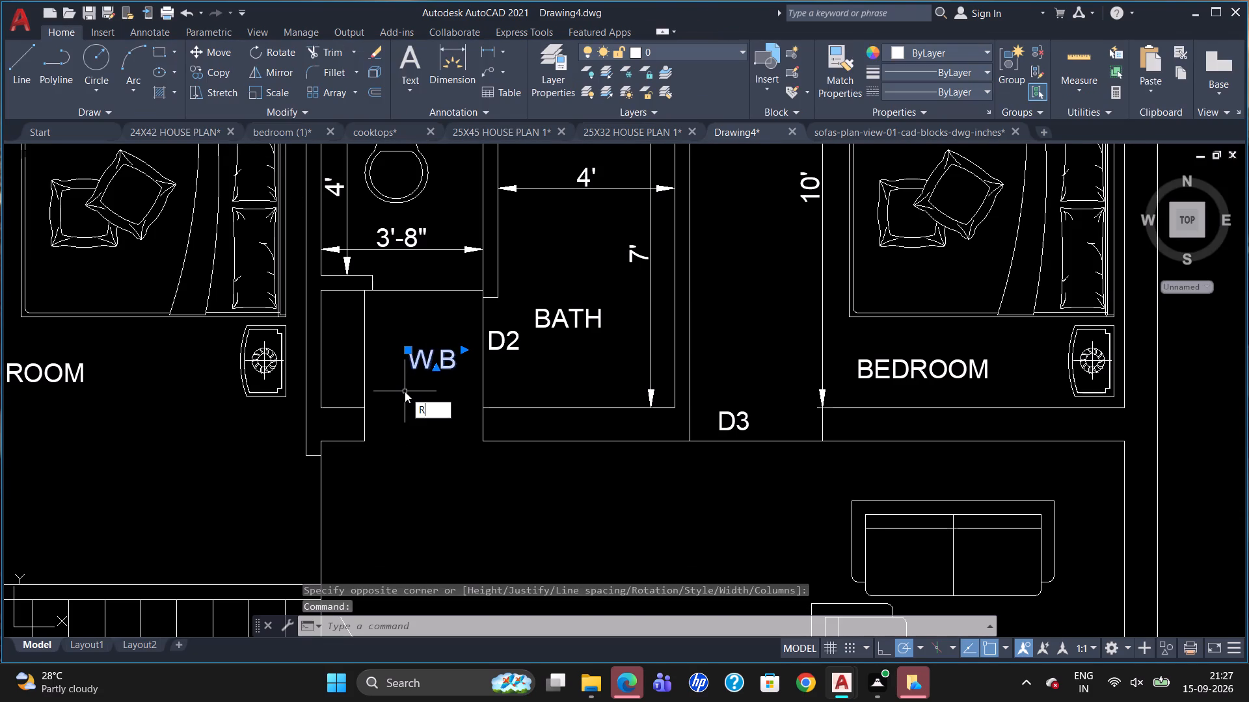
{"action": "key", "text": "o"}
{"action": "key", "text": "Return"}
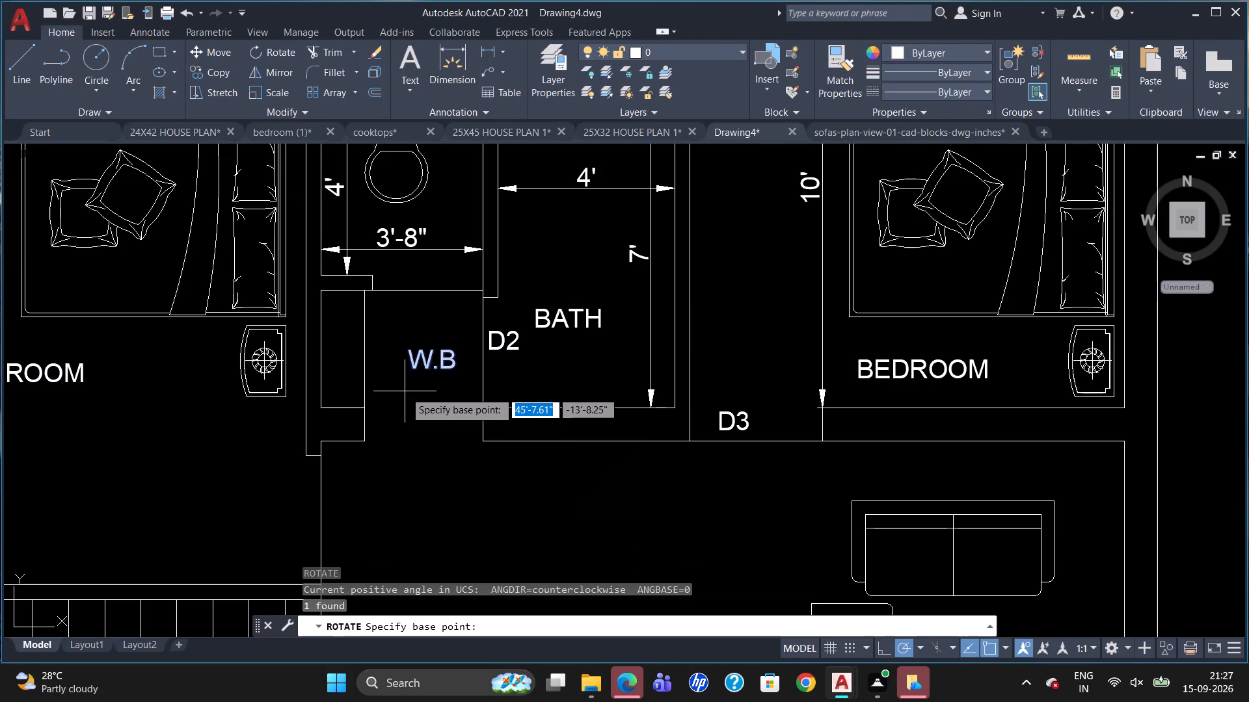
{"action": "left_click", "coordinate": [438, 356]}
{"action": "left_click_drag", "start_coordinate": [436, 320], "coordinate": [439, 329]}
Move the rotated W.B label into the narrow wash basin recess beside the passage.
{"action": "left_click", "coordinate": [440, 359]}
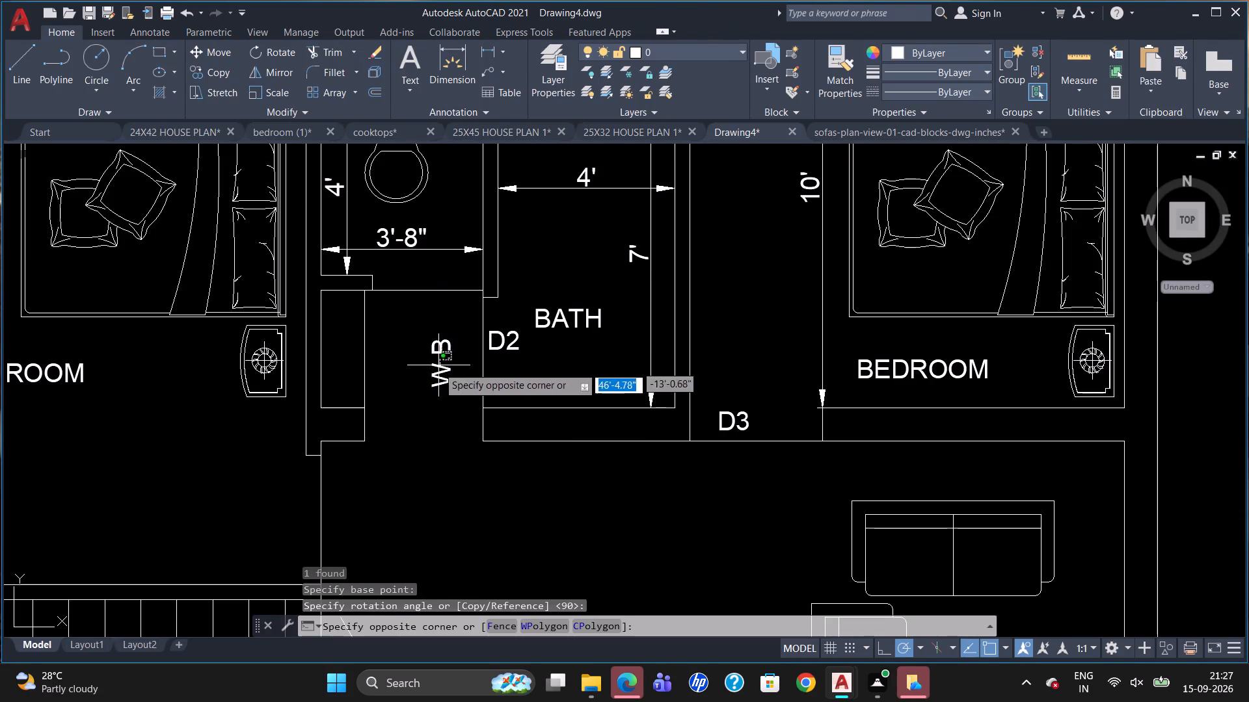
{"action": "left_click", "coordinate": [437, 372]}
{"action": "left_click", "coordinate": [439, 392]}
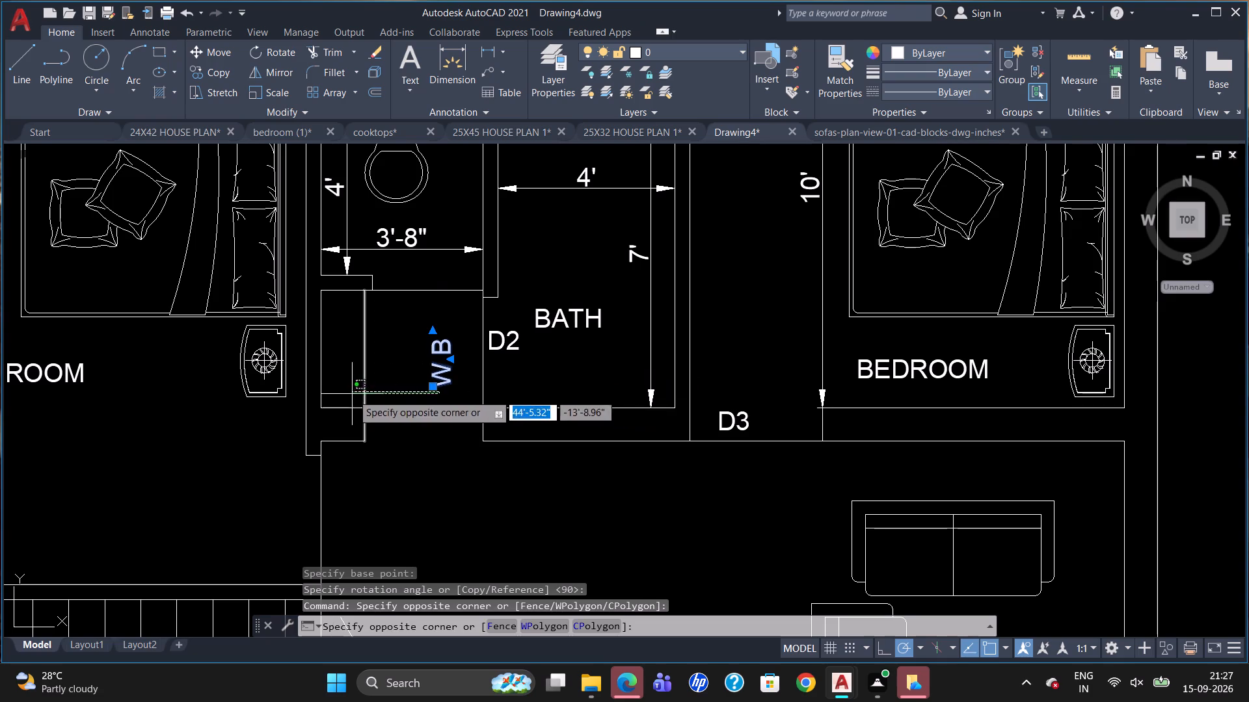
{"action": "left_click", "coordinate": [440, 401]}
{"action": "left_click", "coordinate": [433, 390]}
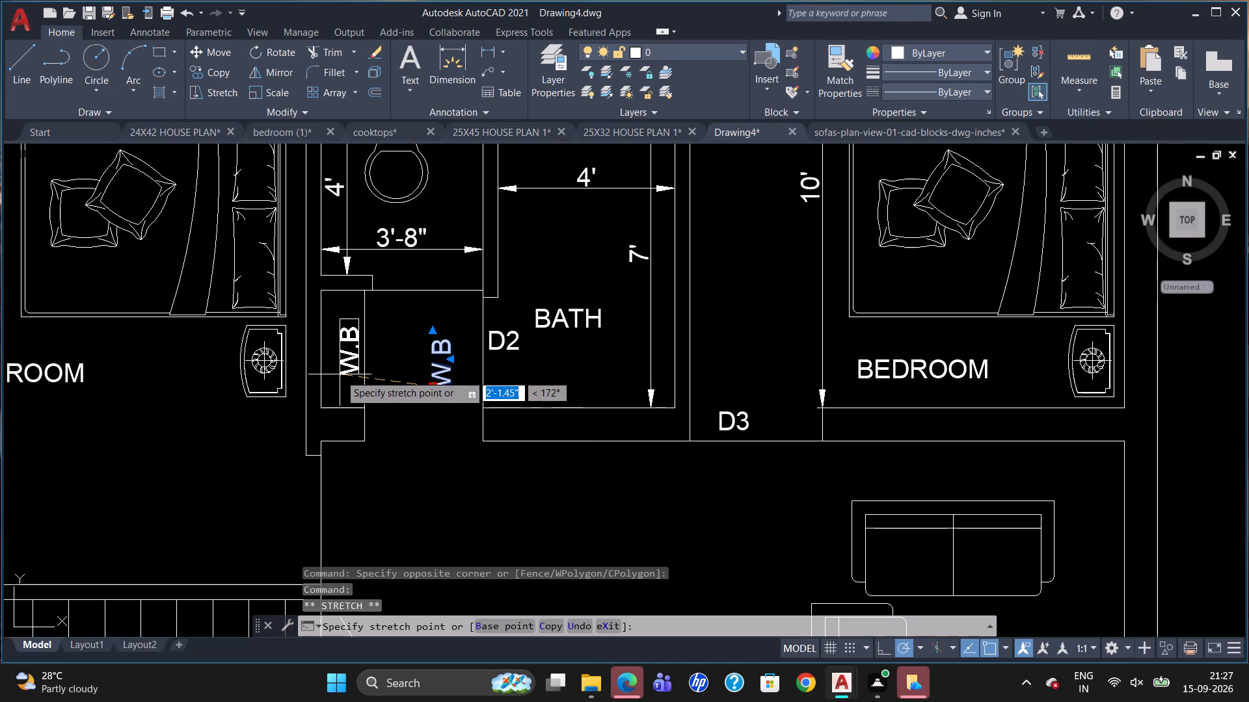
{"action": "left_click", "coordinate": [334, 374]}
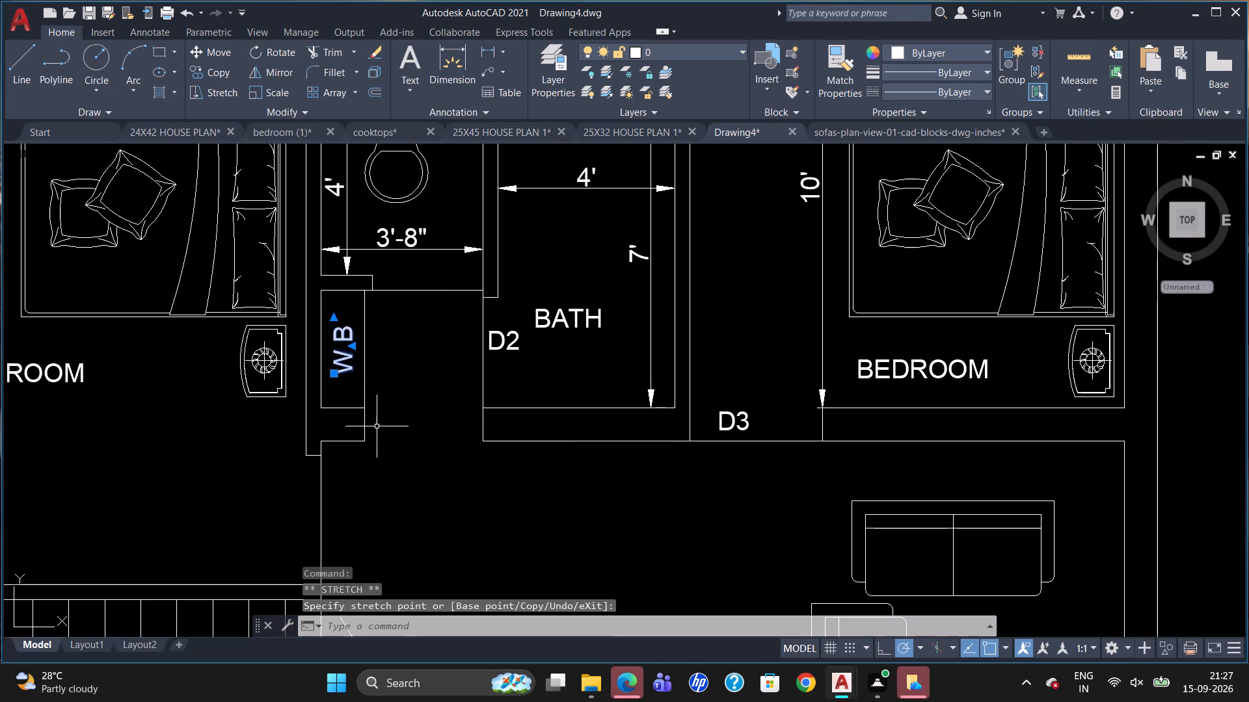
{"action": "key", "text": "Escape"}
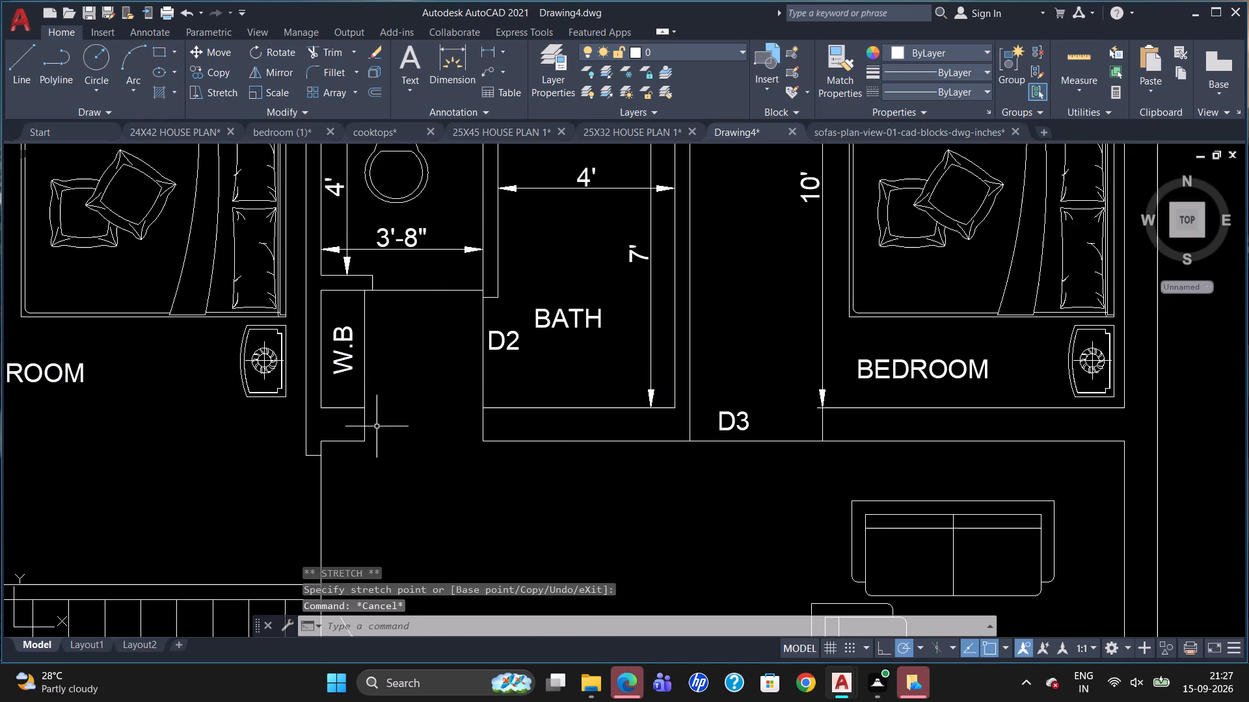
Add the multiline text label D2 at 5" text height at the toilet's door opening, below its 3'-8" dimension.
{"action": "scroll", "coordinate": [384, 456], "scroll_direction": "down", "scroll_amount": 1}
{"action": "scroll", "coordinate": [396, 339], "scroll_direction": "up", "scroll_amount": 1}
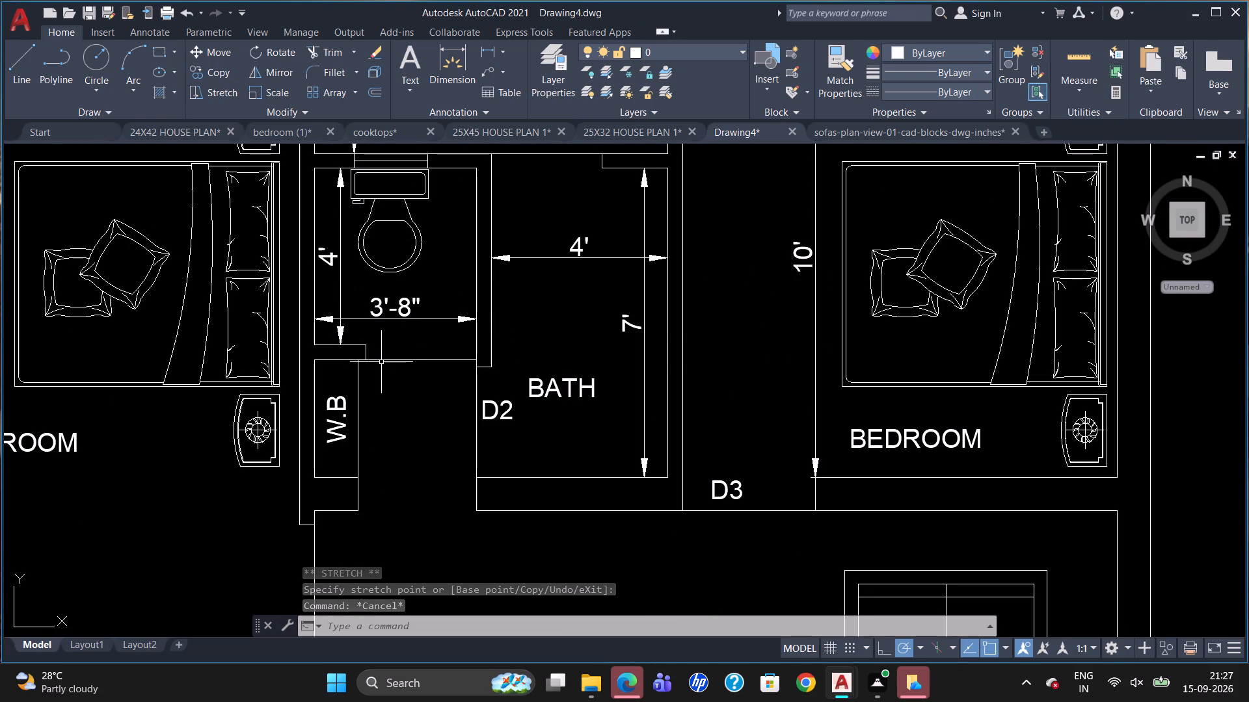
{"action": "key", "text": "t"}
{"action": "key", "text": "Return"}
{"action": "scroll", "coordinate": [386, 358], "scroll_direction": "up", "scroll_amount": 1}
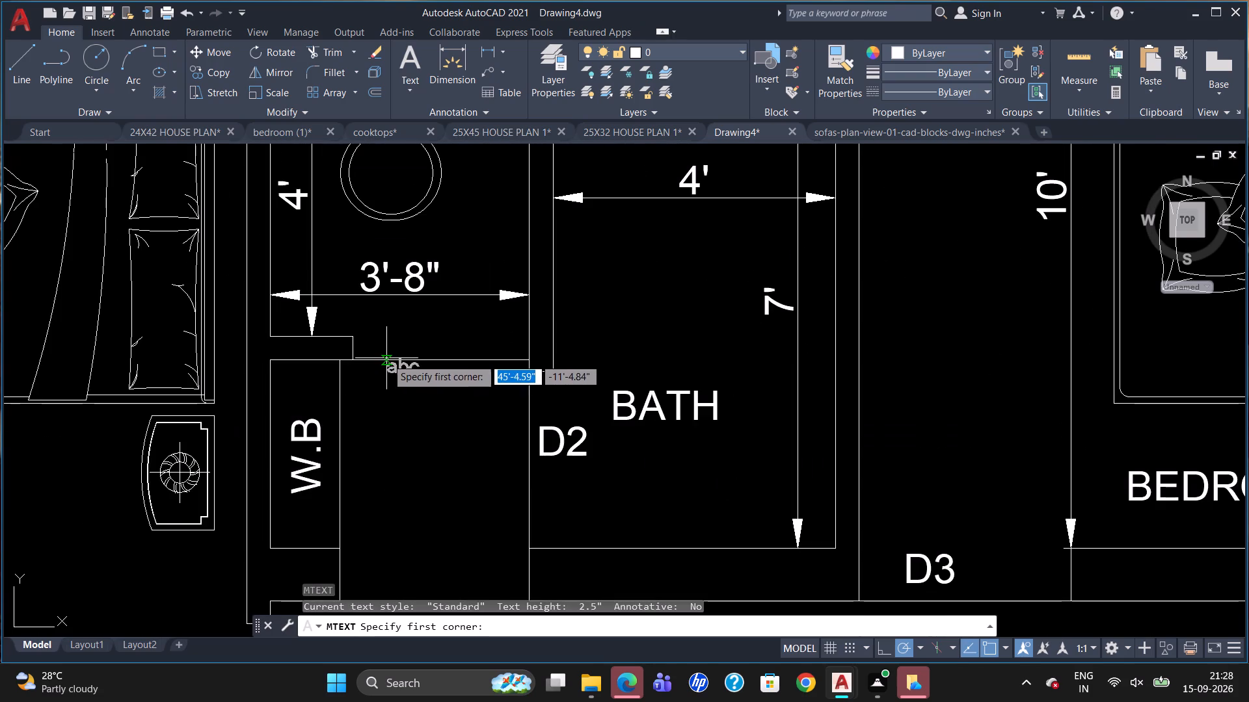
{"action": "scroll", "coordinate": [420, 363], "scroll_direction": "down", "scroll_amount": 1}
{"action": "left_click", "coordinate": [418, 343]}
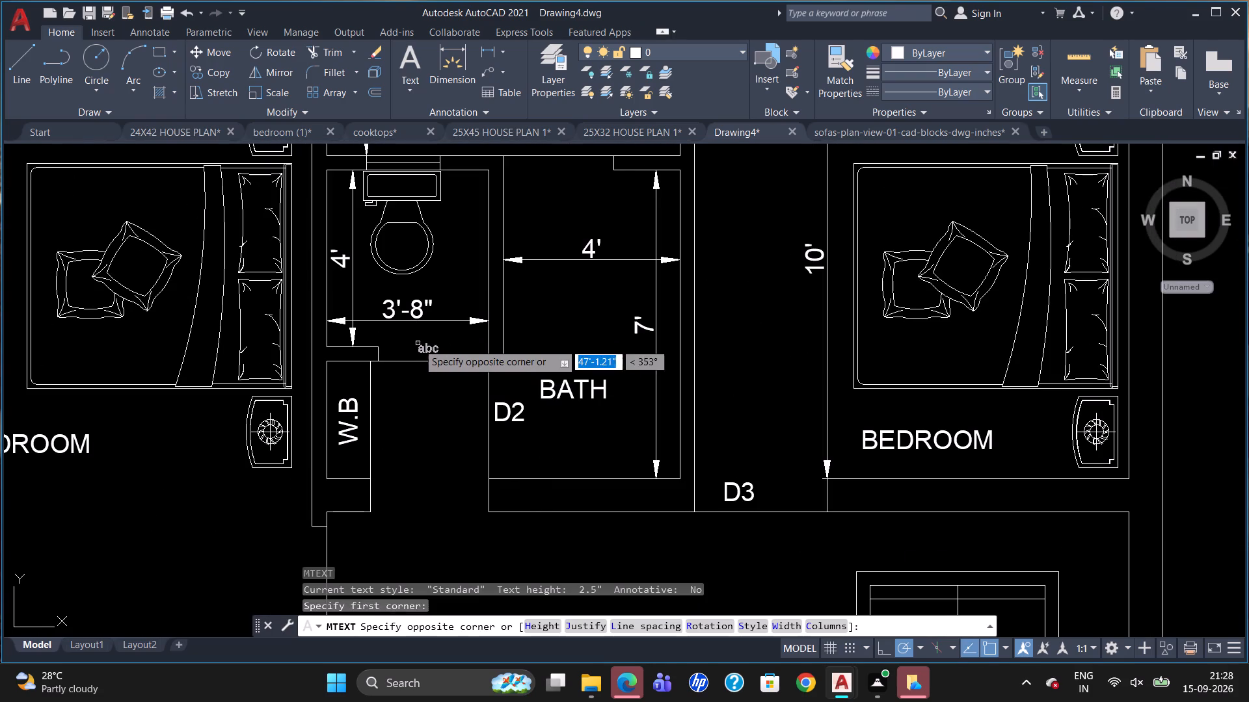
{"action": "left_click", "coordinate": [455, 357]}
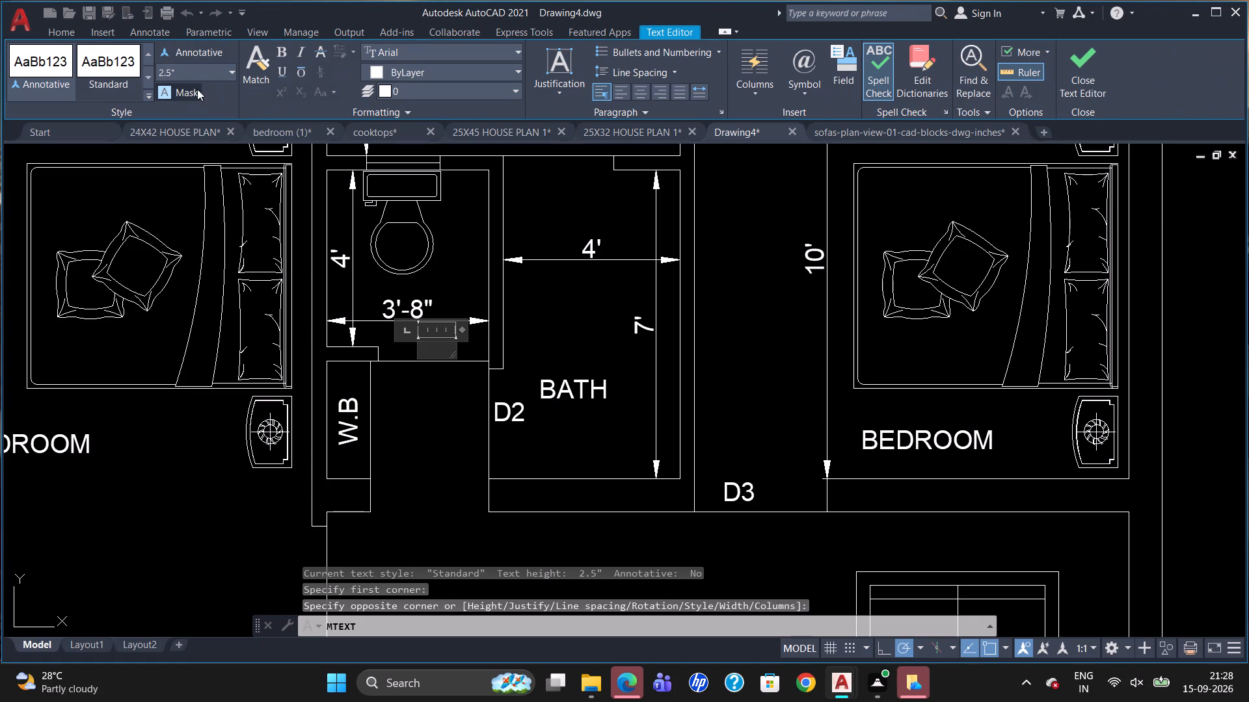
{"action": "left_click", "coordinate": [200, 75]}
{"action": "key", "text": "BackSpace"}
{"action": "key", "text": "5"}
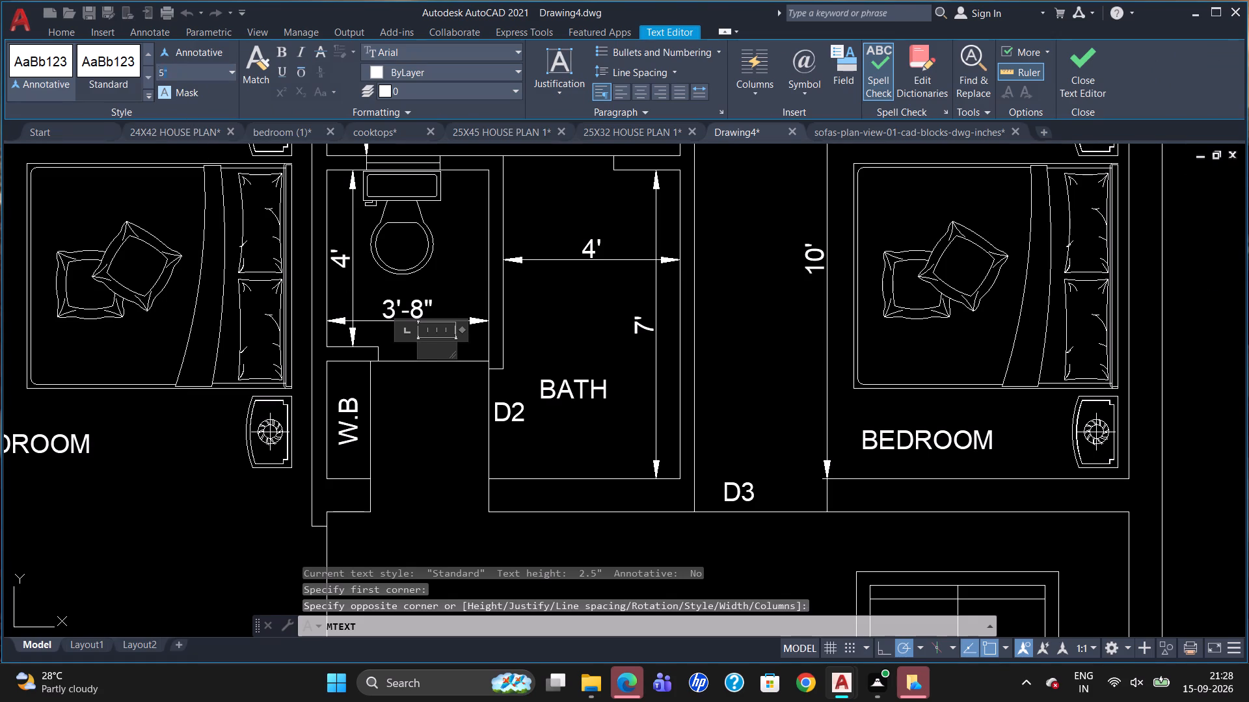
{"action": "key", "text": "Return"}
{"action": "key", "text": "d"}
{"action": "key", "text": "2"}
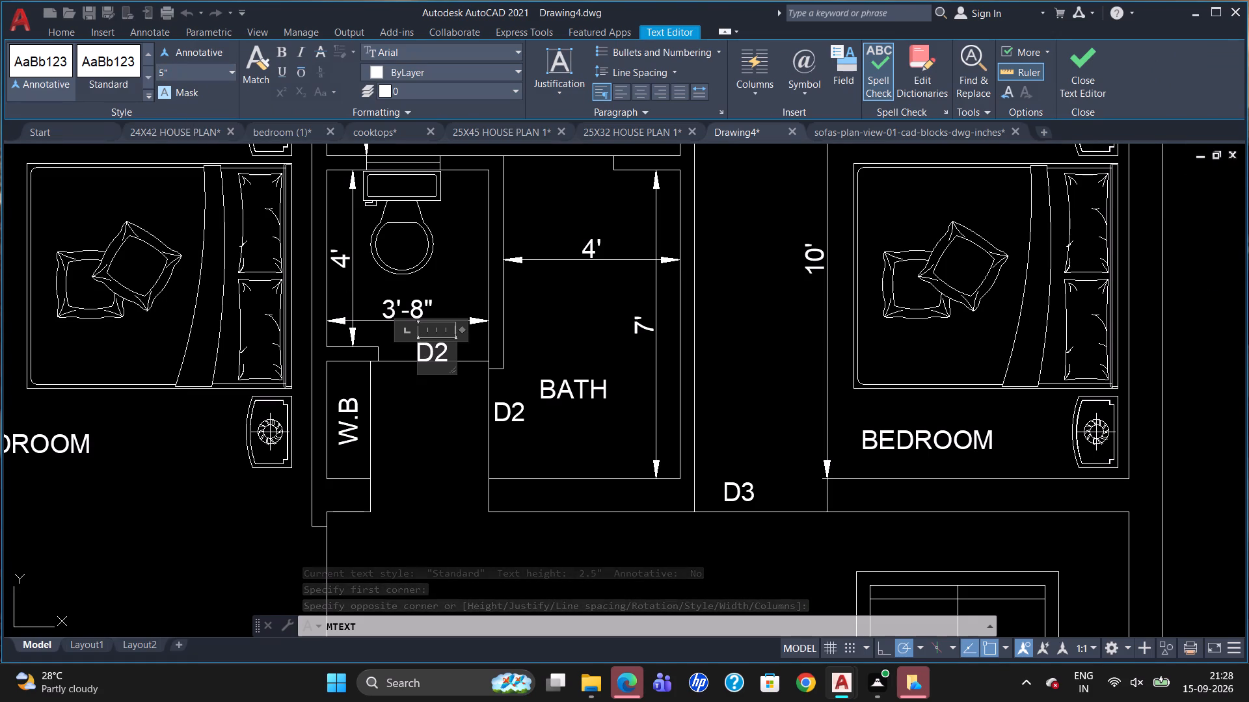
{"action": "left_click", "coordinate": [537, 481]}
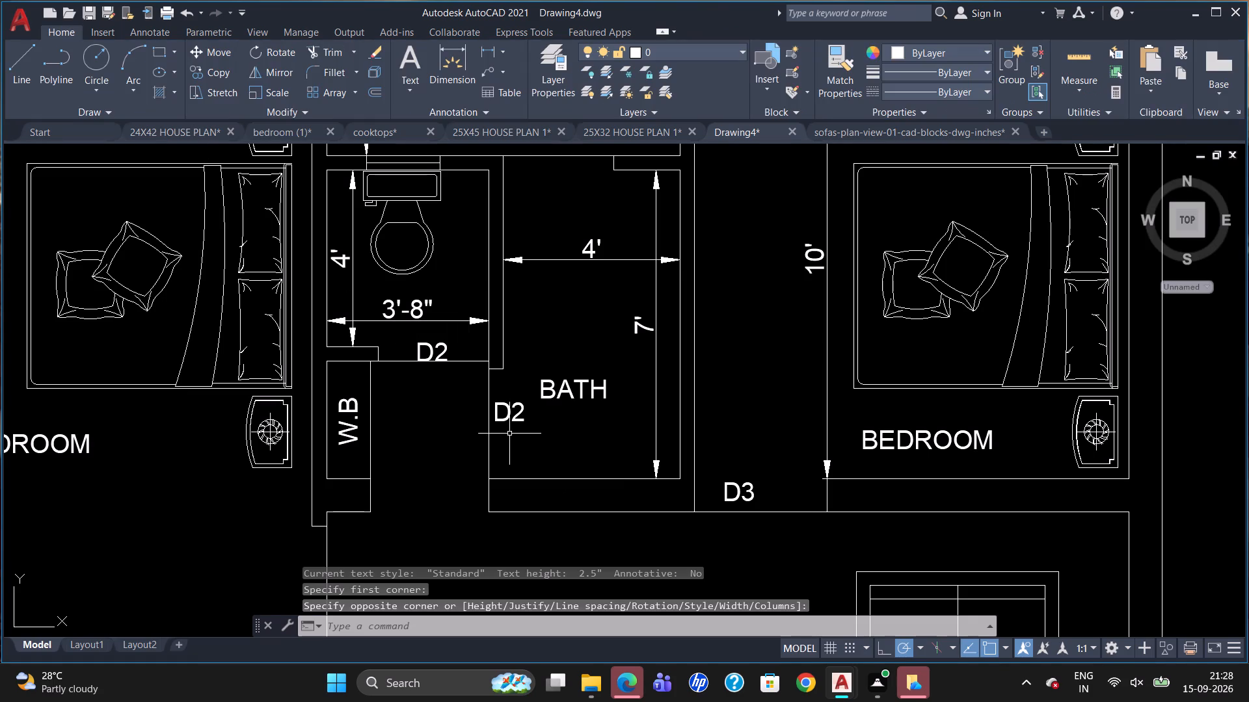
Add a horizontal linear dimension across the central sofa room, from the wall above the stairs to the outer wall's inner face.
{"action": "scroll", "coordinate": [504, 474], "scroll_direction": "down", "scroll_amount": 1}
{"action": "scroll", "coordinate": [550, 386], "scroll_direction": "down", "scroll_amount": 1}
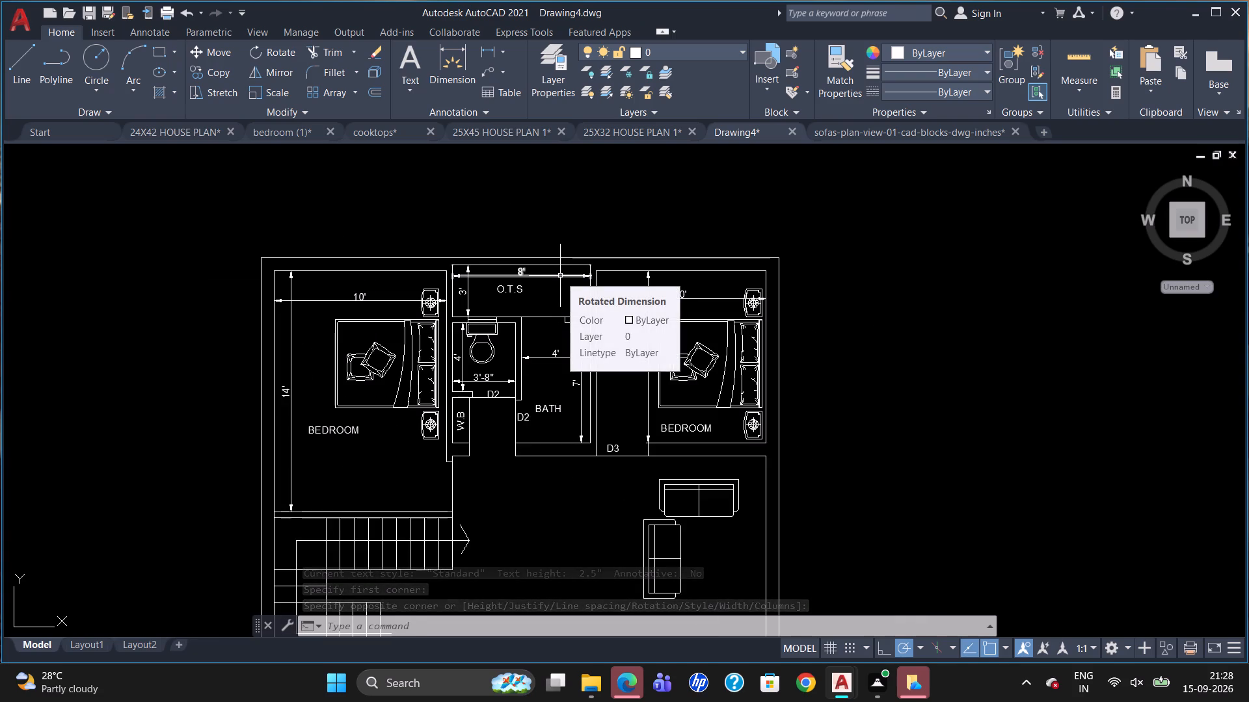
{"action": "scroll", "coordinate": [584, 217], "scroll_direction": "down", "scroll_amount": 1}
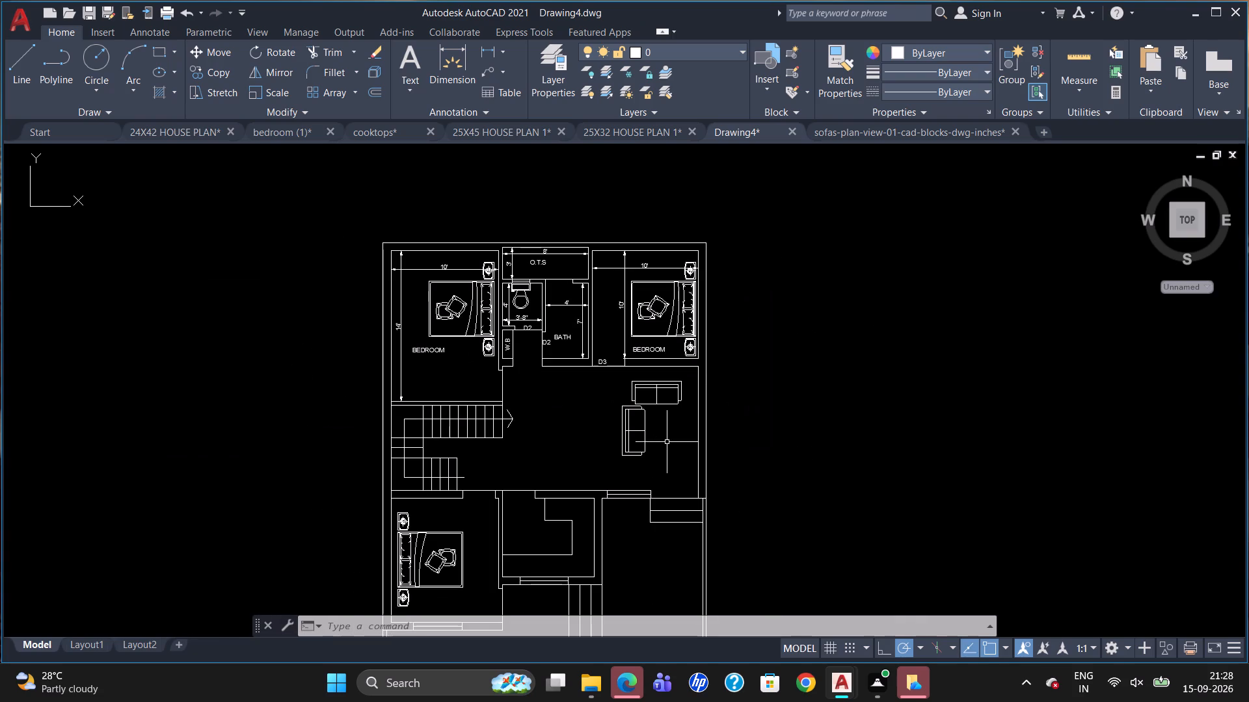
{"action": "scroll", "coordinate": [719, 340], "scroll_direction": "down", "scroll_amount": 1}
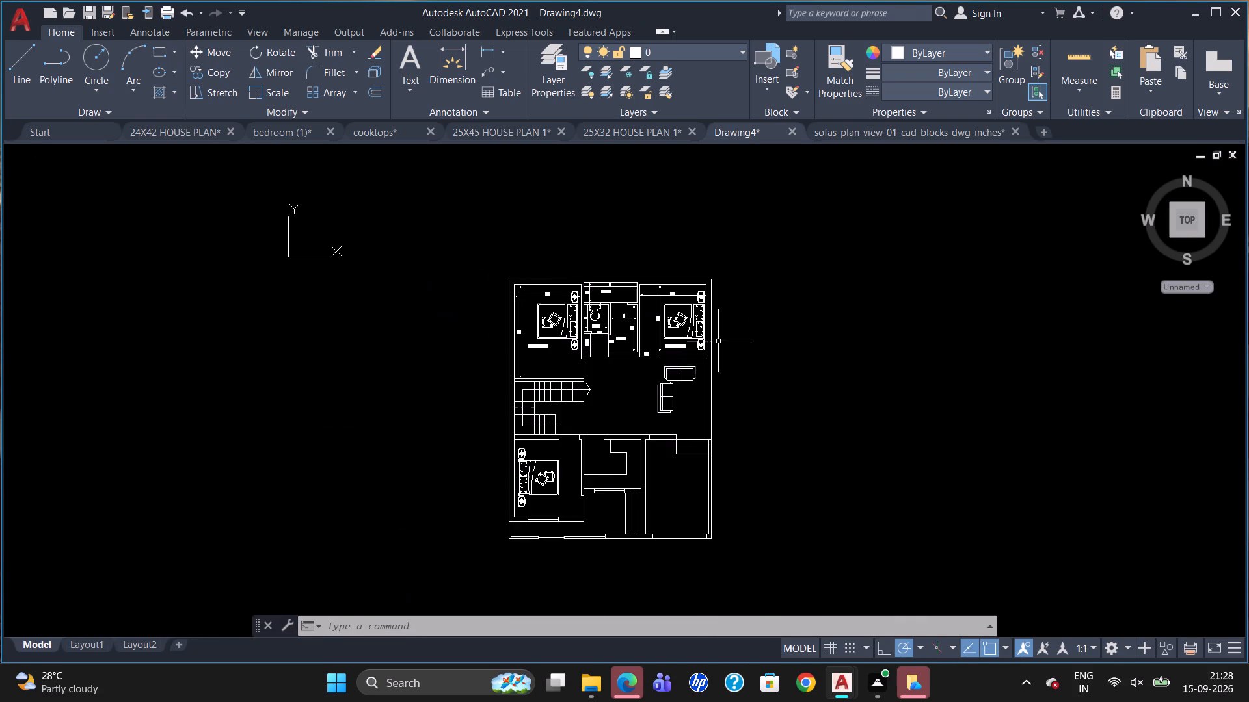
{"action": "scroll", "coordinate": [688, 432], "scroll_direction": "up", "scroll_amount": 1}
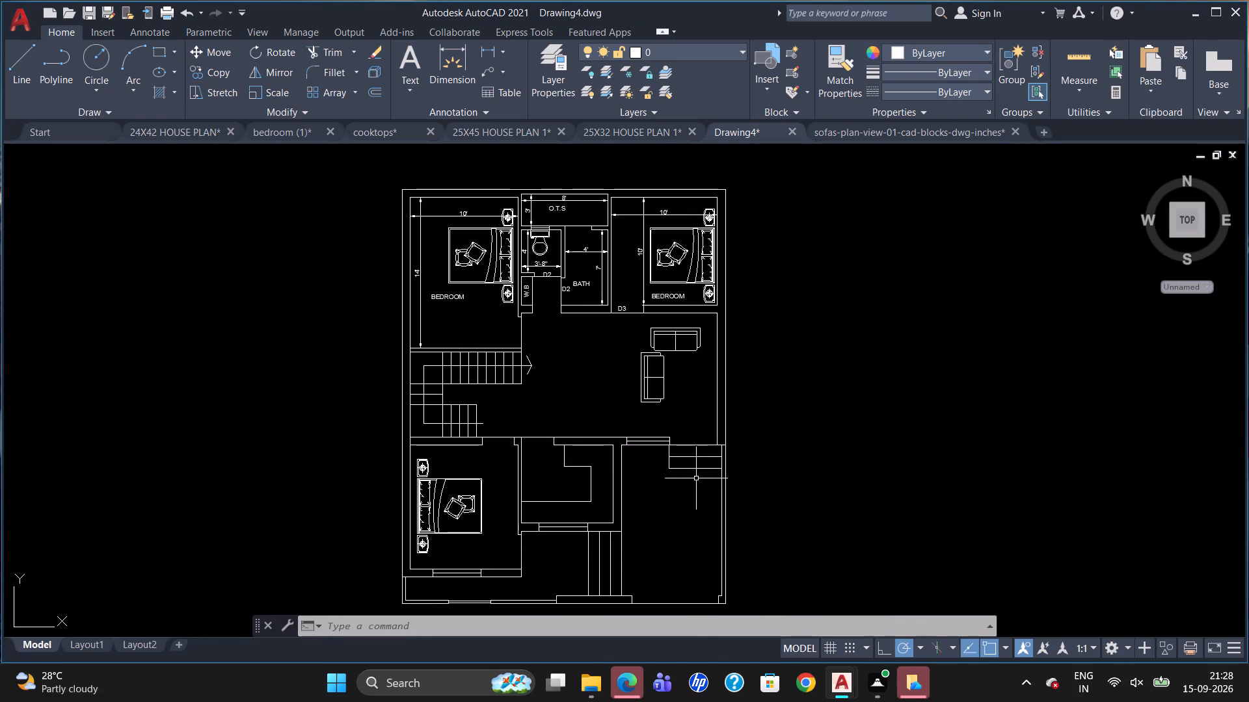
{"action": "type", "text": "DLI"}
{"action": "key", "text": "Return"}
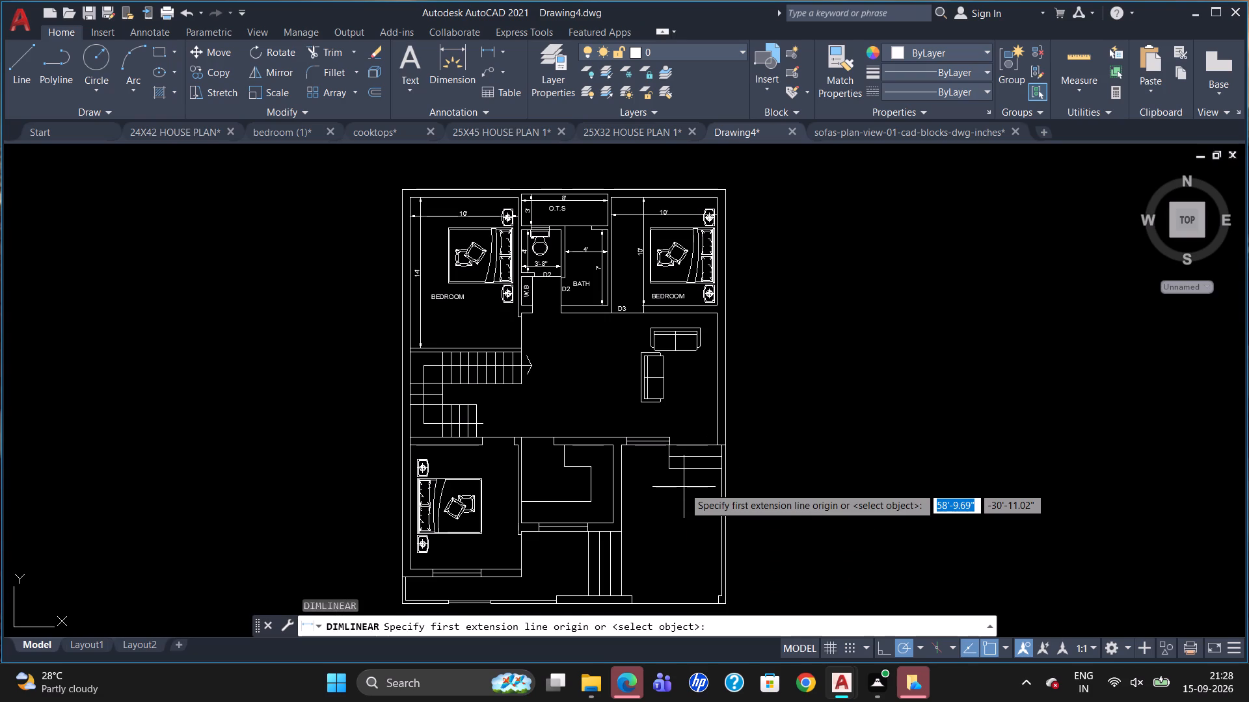
{"action": "left_click", "coordinate": [524, 331]}
{"action": "left_click", "coordinate": [714, 343]}
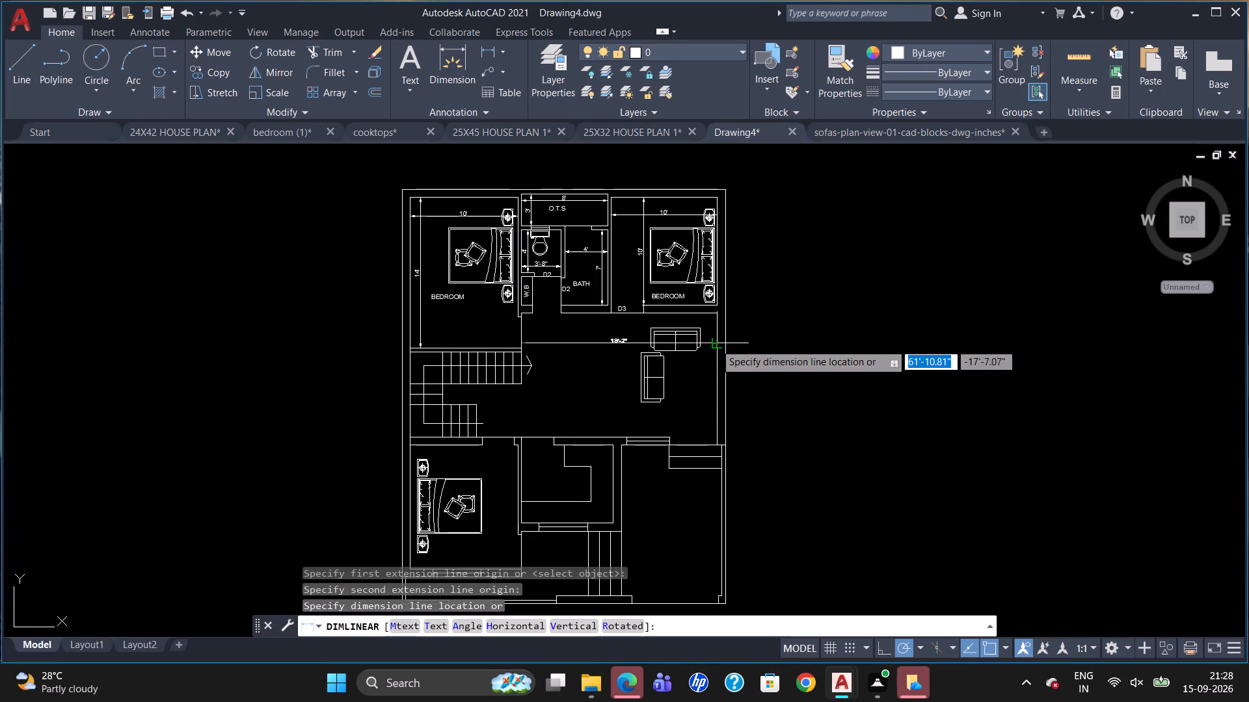
{"action": "left_click", "coordinate": [709, 337]}
Override the text of the sofa room's width dimension with 18'-4".
{"action": "scroll", "coordinate": [634, 350], "scroll_direction": "up", "scroll_amount": 2}
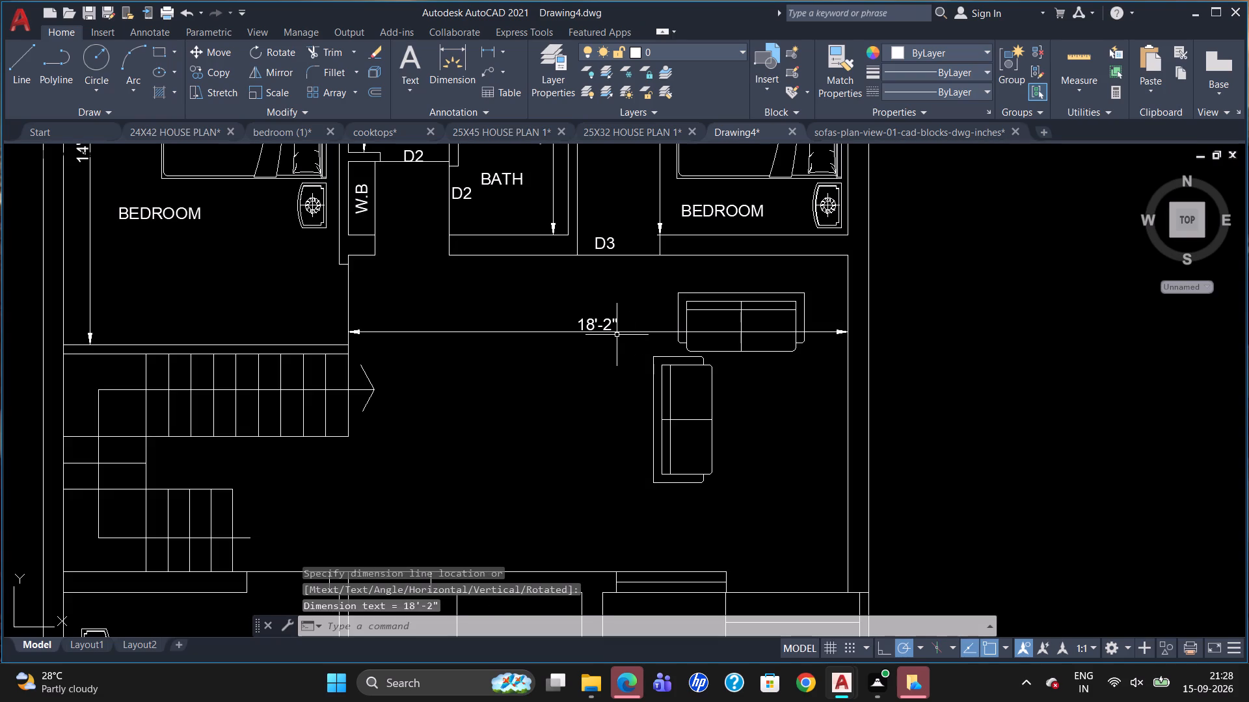
{"action": "double_click", "coordinate": [602, 328]}
{"action": "left_click", "coordinate": [621, 328]}
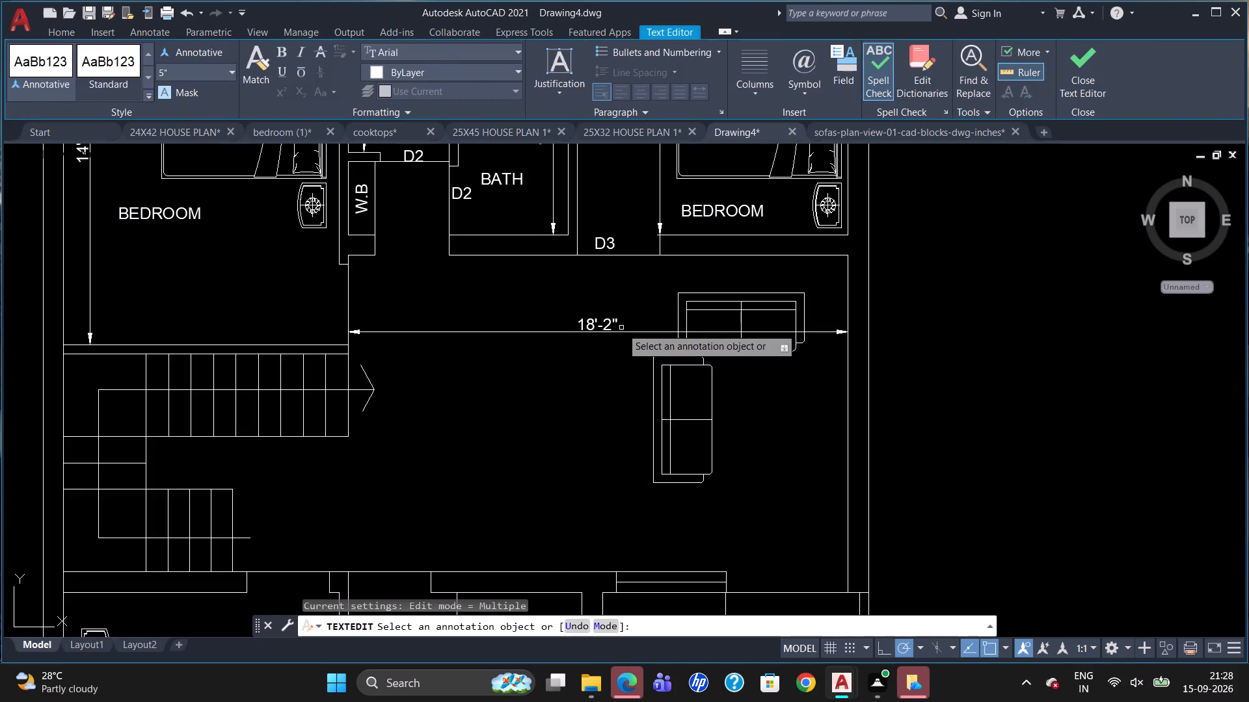
{"action": "double_click", "coordinate": [588, 329]}
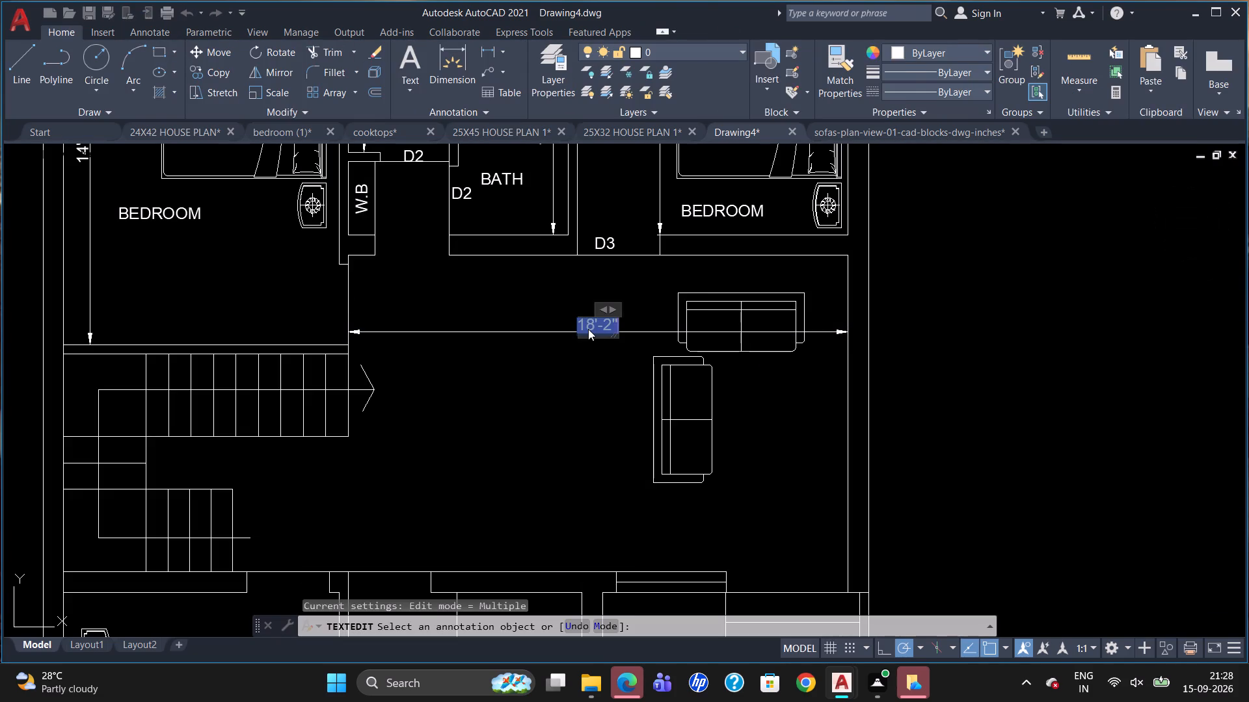
{"action": "key", "text": "Delete"}
{"action": "type", "text": "18"}
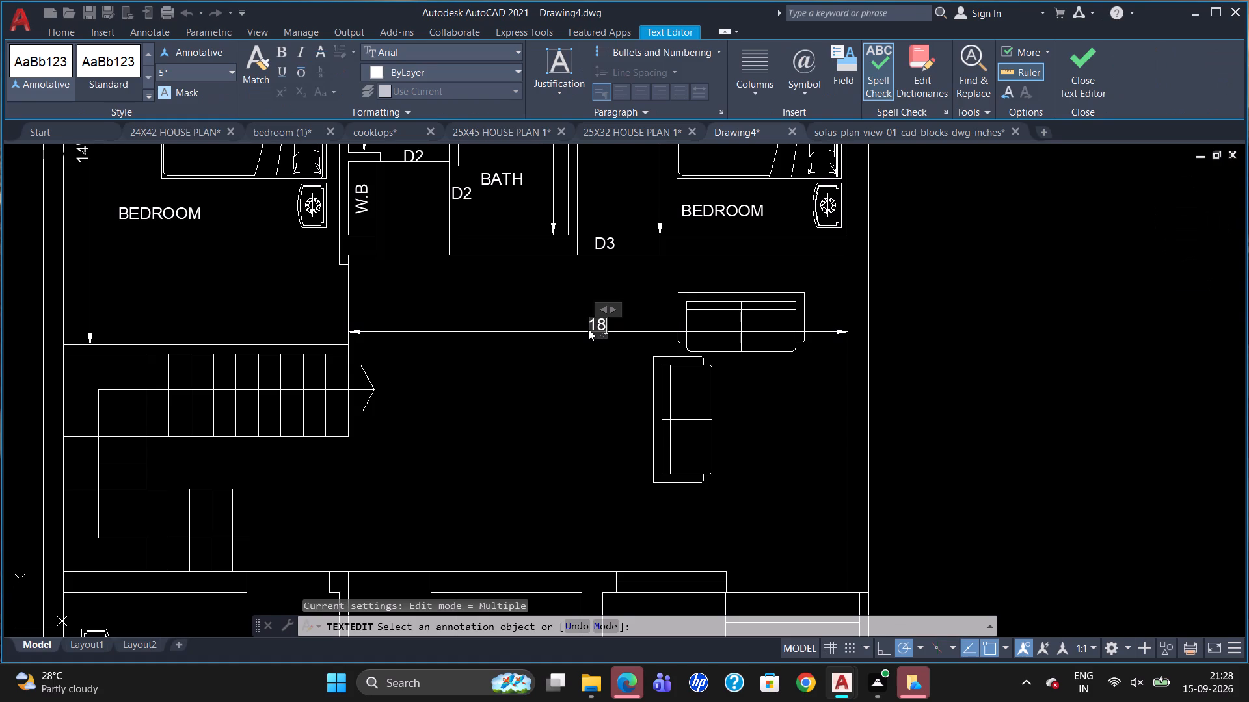
{"action": "type", "text": "'-"}
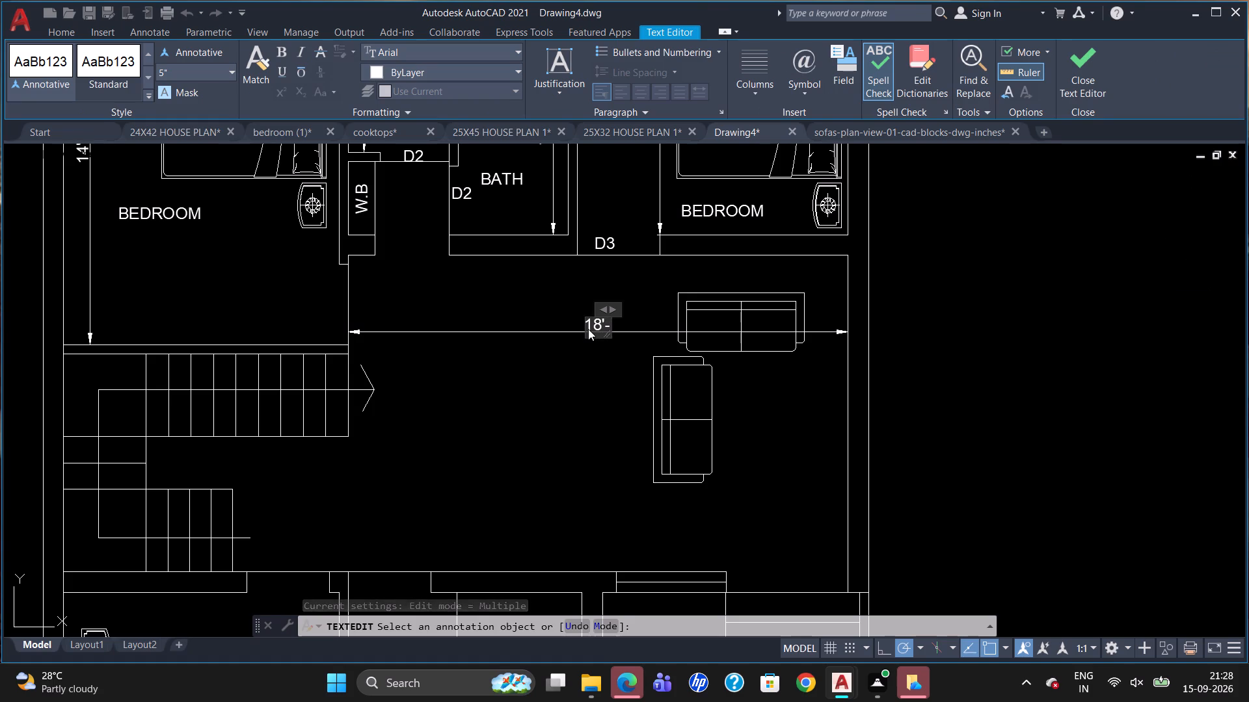
{"action": "key", "text": "4"}
{"action": "key", "text": "shift+quotedbl"}
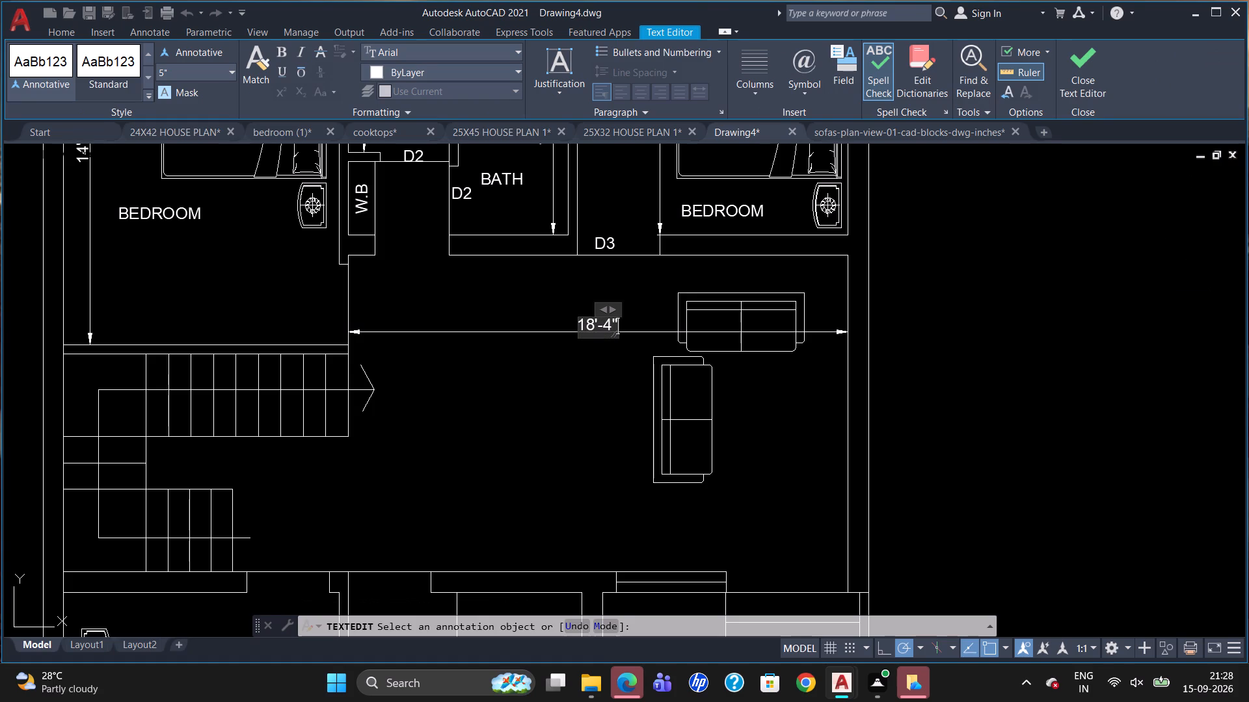
{"action": "left_click", "coordinate": [652, 452]}
{"action": "scroll", "coordinate": [676, 235], "scroll_direction": "down", "scroll_amount": 1}
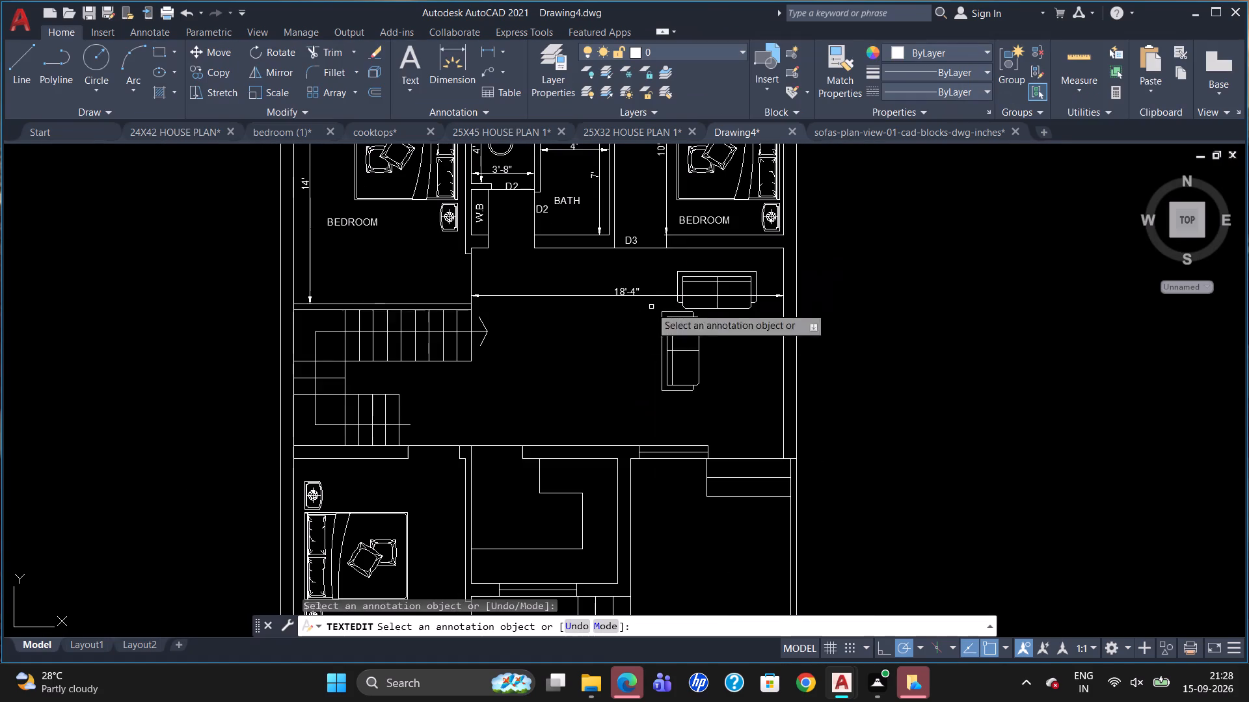
{"action": "key", "text": "Escape"}
Add a vertical linear dimension for the sofa room's interior length, from its bottom wall to the wall below the bath.
{"action": "type", "text": "DLI"}
{"action": "key", "text": "Return"}
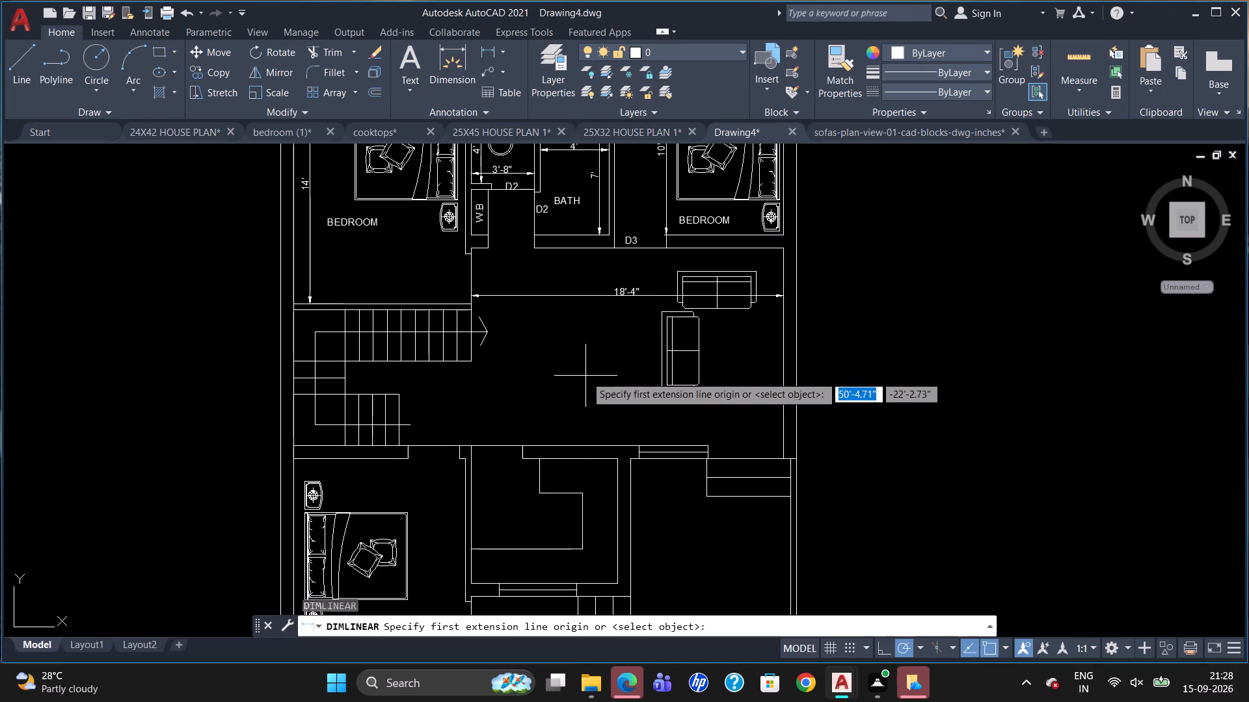
{"action": "left_click_drag", "start_coordinate": [585, 448], "coordinate": [585, 441]}
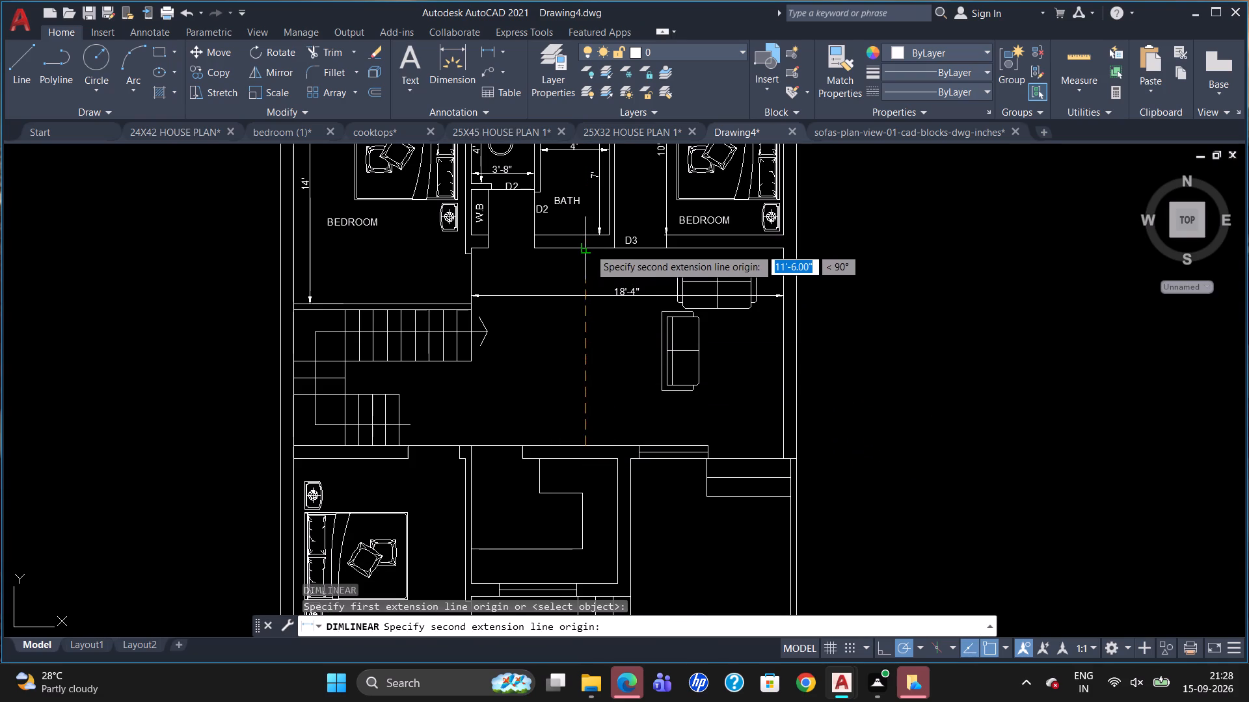
{"action": "left_click", "coordinate": [589, 248]}
{"action": "left_click", "coordinate": [580, 252]}
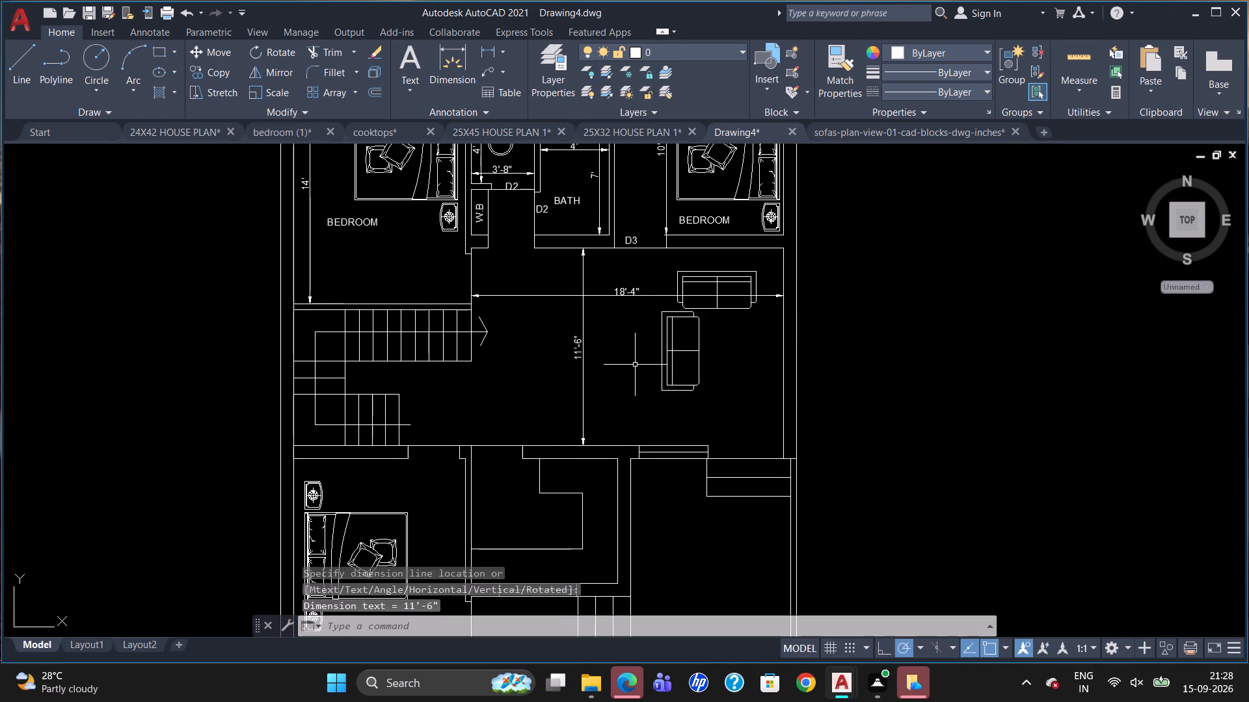
Draw a rectangle about 6" by 4' for a TV unit against the outer wall's inner face, facing the sofas.
{"action": "scroll", "coordinate": [640, 294], "scroll_direction": "down", "scroll_amount": 1}
{"action": "scroll", "coordinate": [777, 331], "scroll_direction": "up", "scroll_amount": 1}
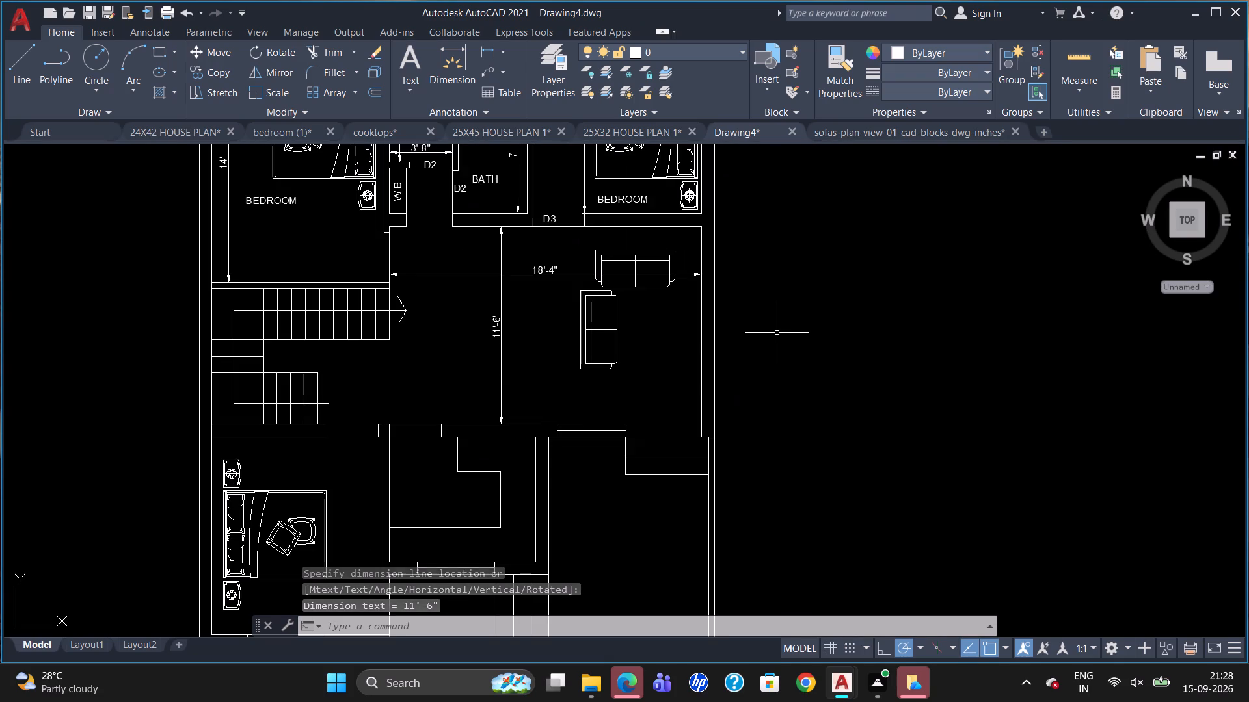
{"action": "key", "text": "t"}
{"action": "key", "text": "BackSpace"}
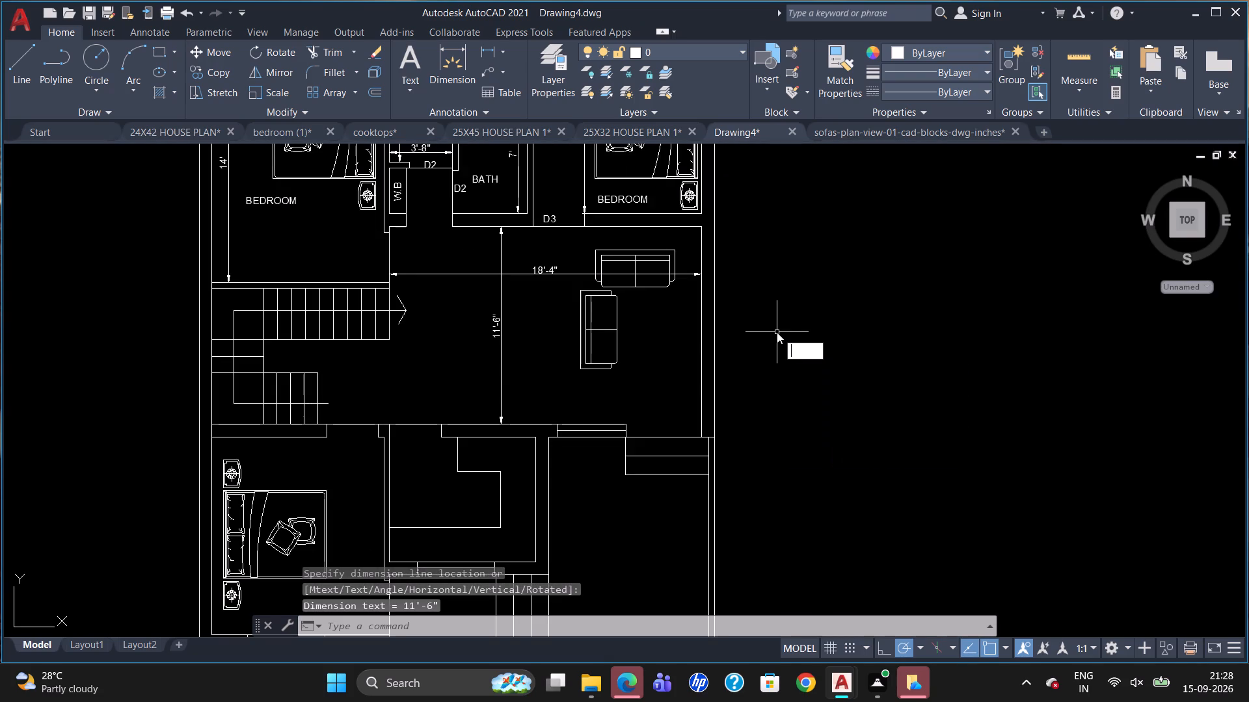
{"action": "type", "text": "REC"}
{"action": "key", "text": "Return"}
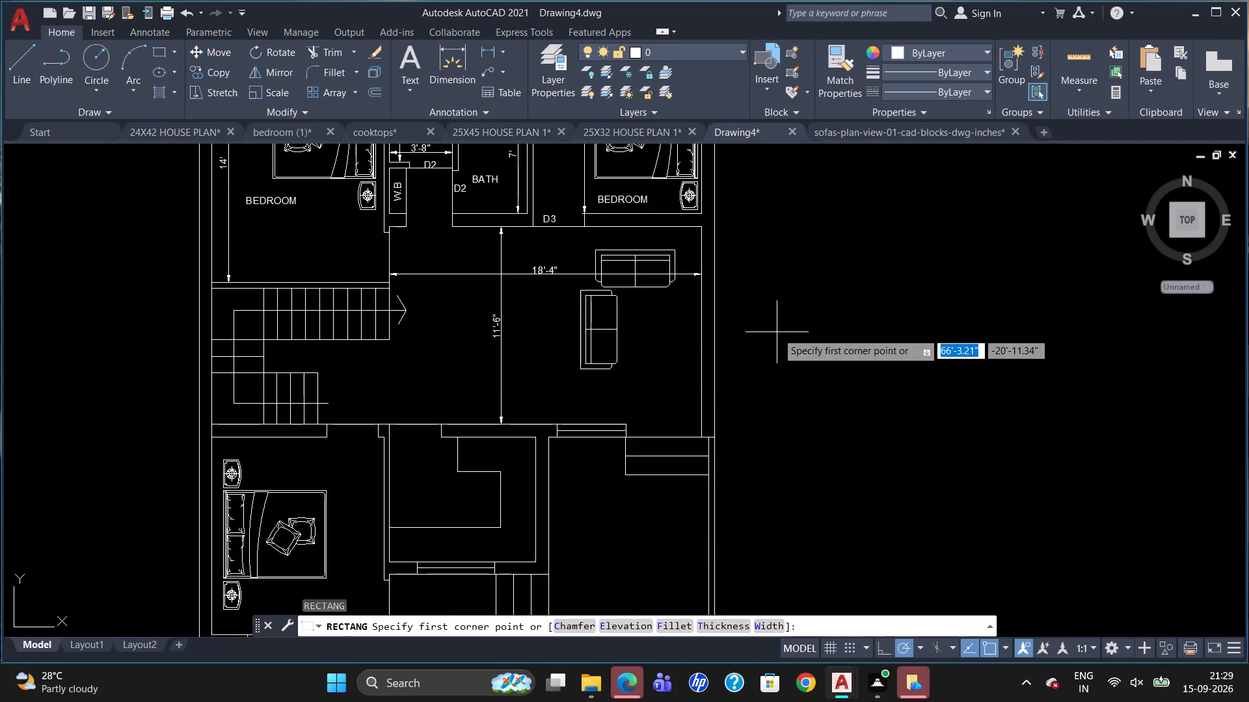
{"action": "left_click", "coordinate": [698, 309]}
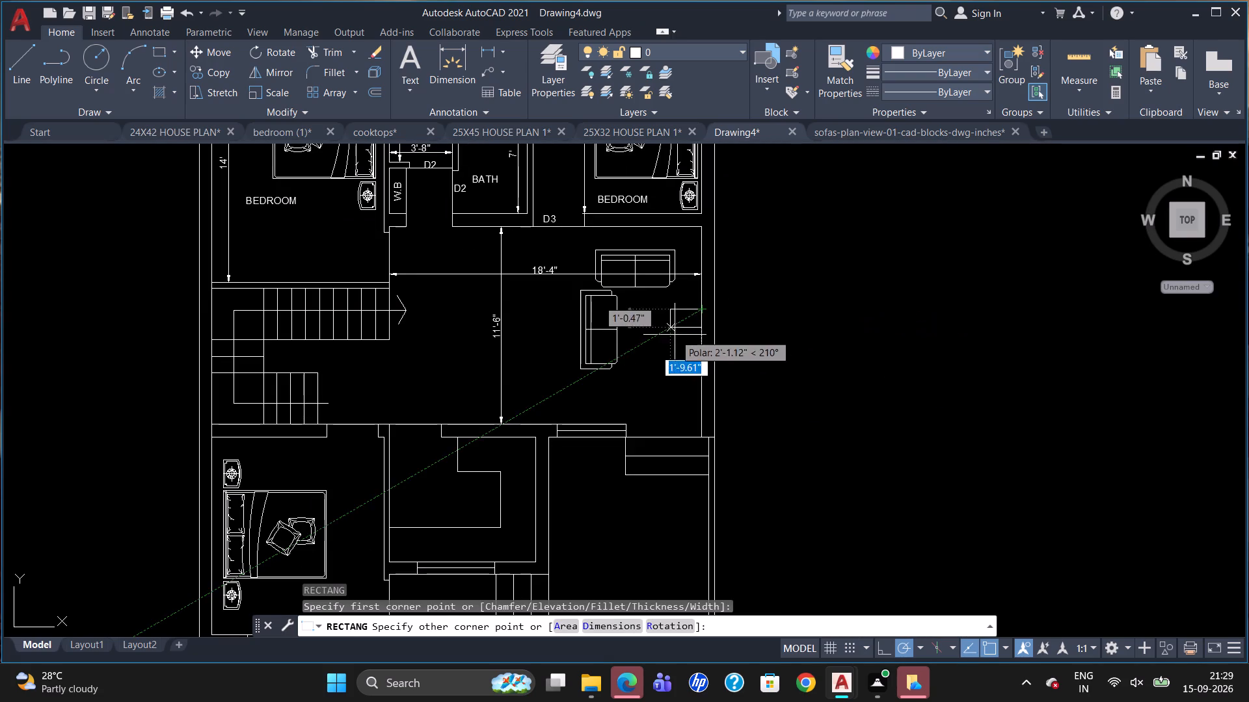
{"action": "scroll", "coordinate": [690, 368], "scroll_direction": "up", "scroll_amount": 1}
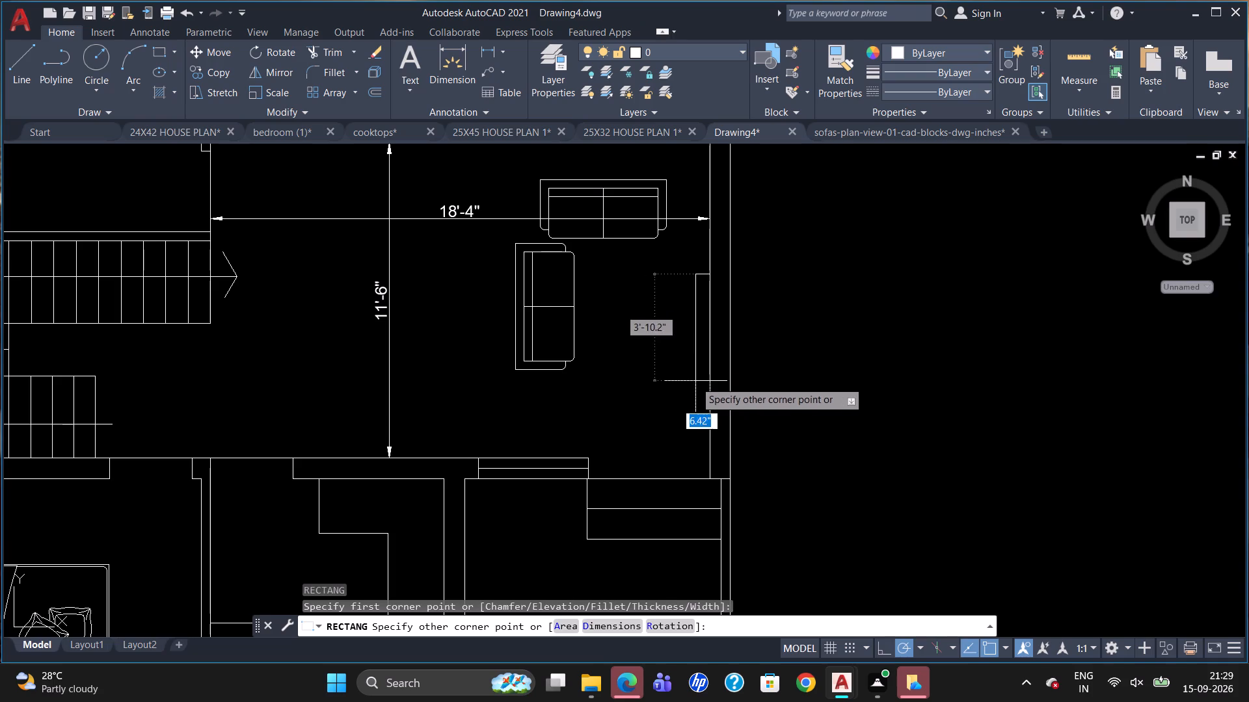
{"action": "left_click", "coordinate": [697, 384]}
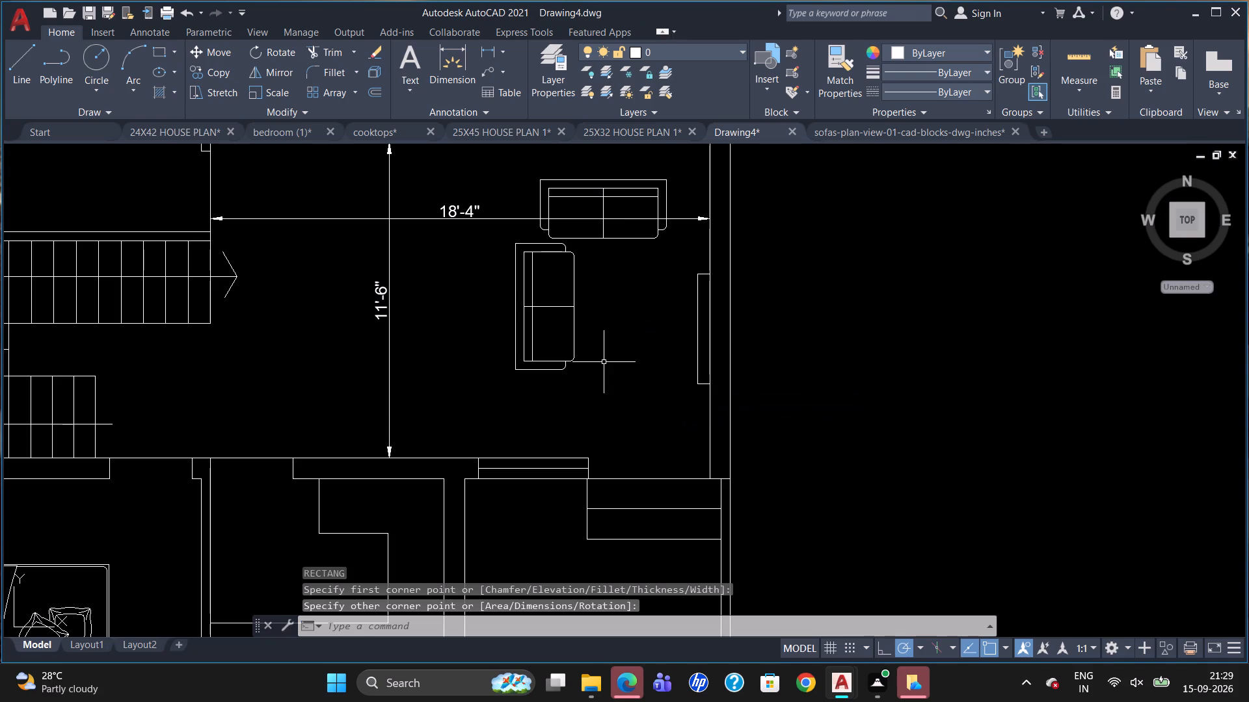
Add the multiline text label TV UNIT at 5" text height in the empty space outside the outer wall.
{"action": "key", "text": "t"}
{"action": "key", "text": "Return"}
{"action": "left_click_drag", "start_coordinate": [835, 331], "coordinate": [837, 339]}
{"action": "left_click", "coordinate": [980, 387]}
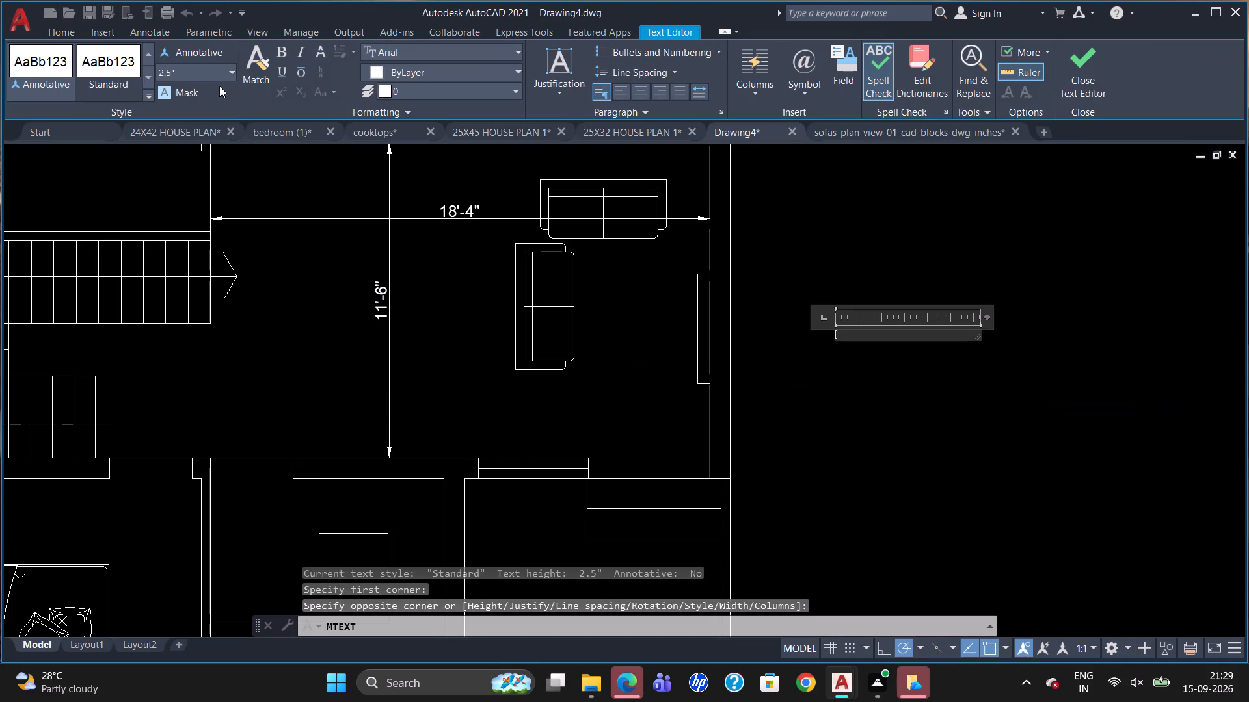
{"action": "left_click", "coordinate": [211, 74]}
{"action": "key", "text": "BackSpace"}
{"action": "key", "text": "5"}
{"action": "key", "text": "Return"}
{"action": "type", "text": "TV UNIT"}
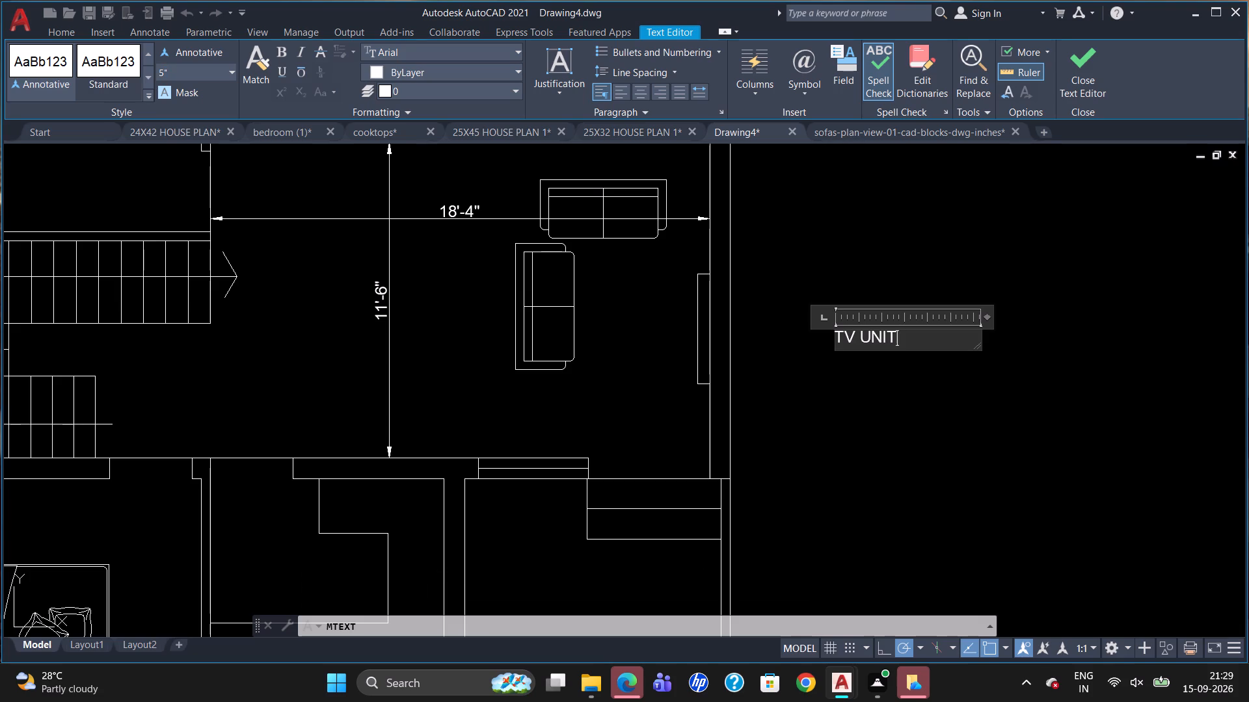
{"action": "left_click", "coordinate": [751, 363]}
Rotate the TV UNIT label 90° counterclockwise to read vertically.
{"action": "left_click", "coordinate": [863, 333]}
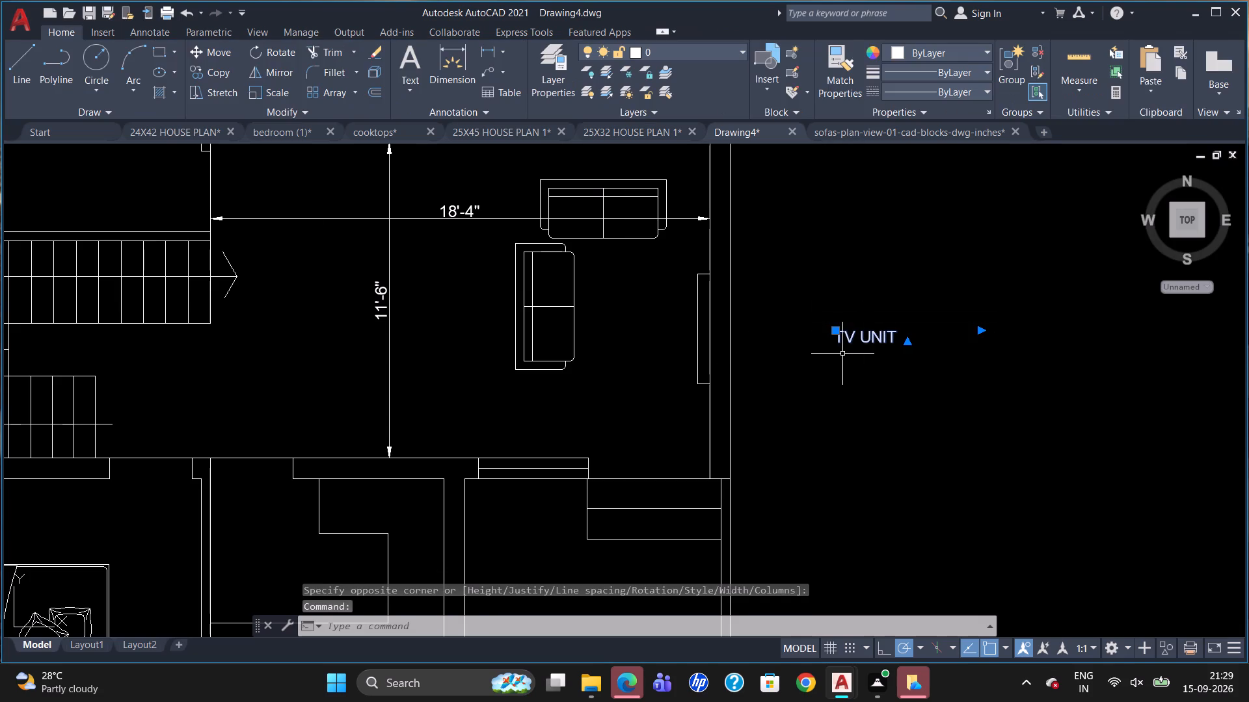
{"action": "type", "text": "RO"}
{"action": "key", "text": "Return"}
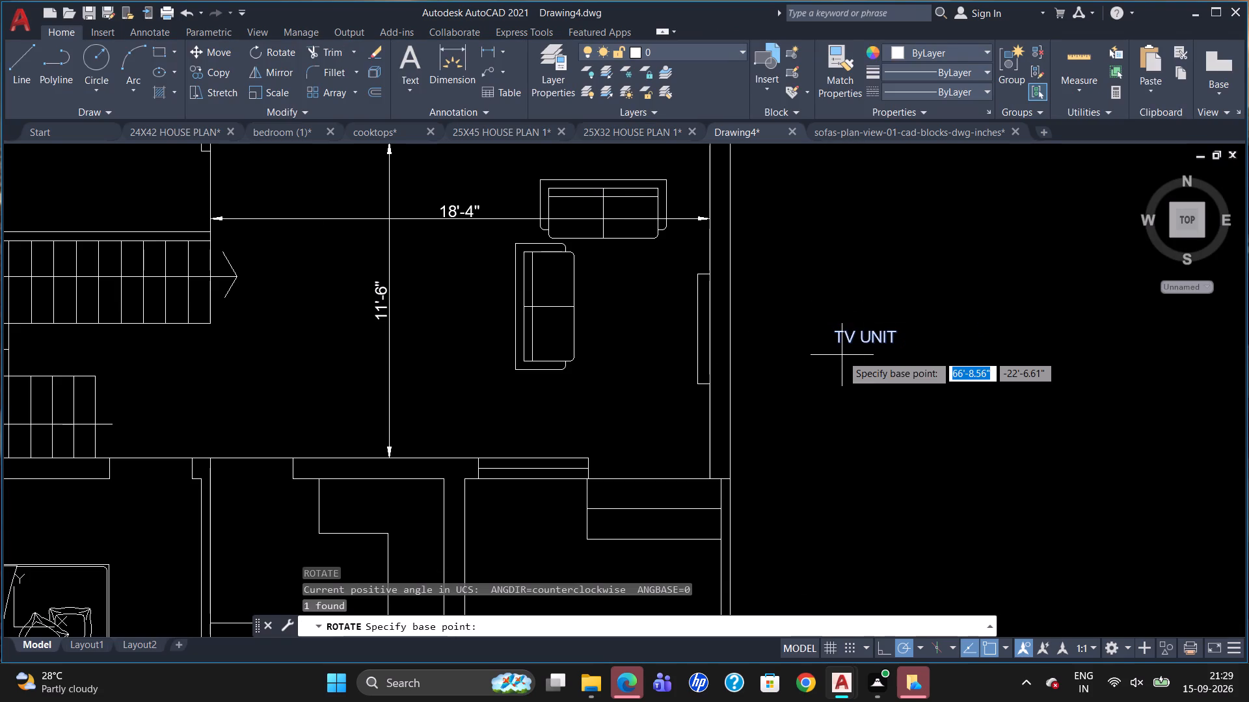
{"action": "left_click", "coordinate": [842, 345]}
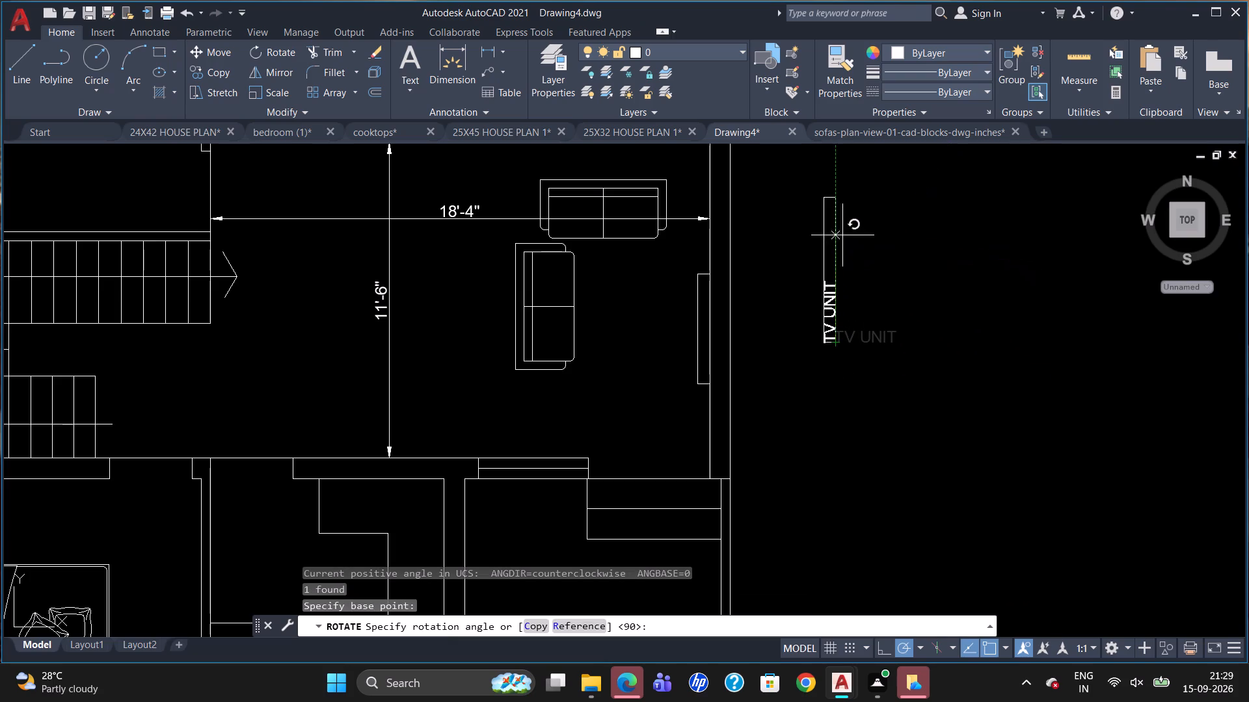
{"action": "left_click", "coordinate": [831, 229]}
Move the TV UNIT label into the sofa room, alongside the inner long edge of the thin wall-side rectangle.
{"action": "left_click", "coordinate": [831, 296]}
{"action": "left_click", "coordinate": [827, 338]}
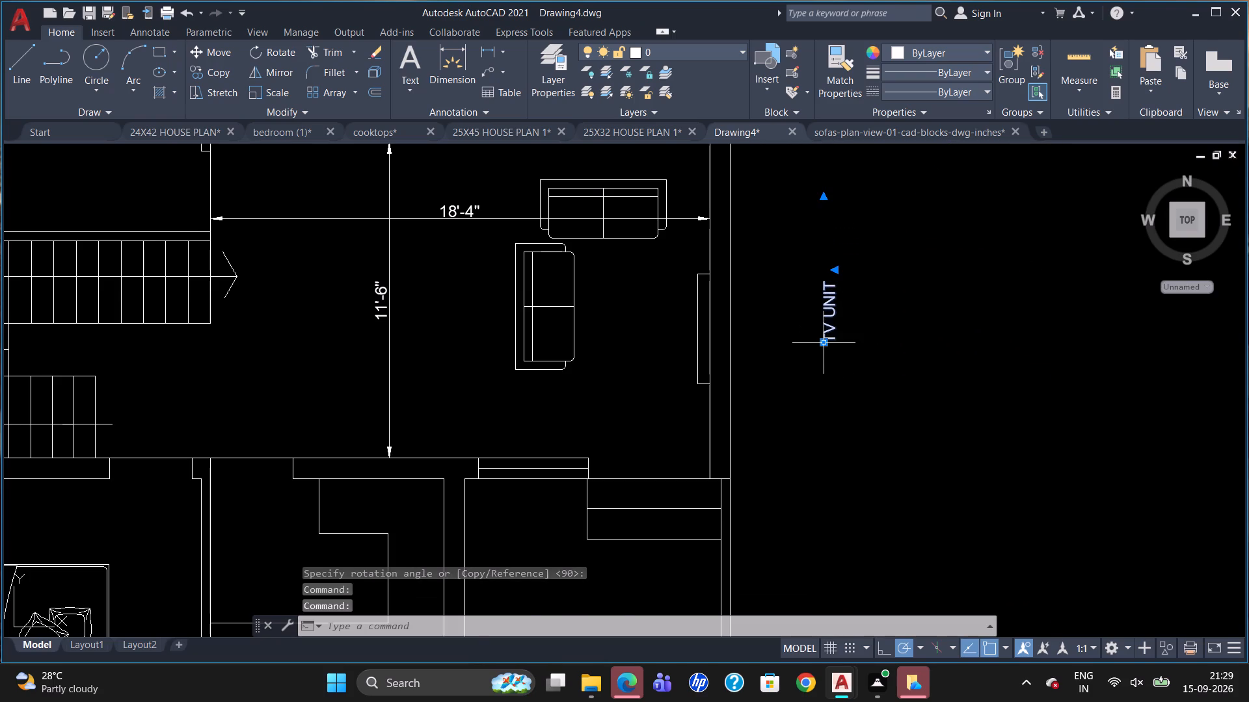
{"action": "left_click", "coordinate": [825, 342]}
{"action": "scroll", "coordinate": [680, 365], "scroll_direction": "up", "scroll_amount": 2}
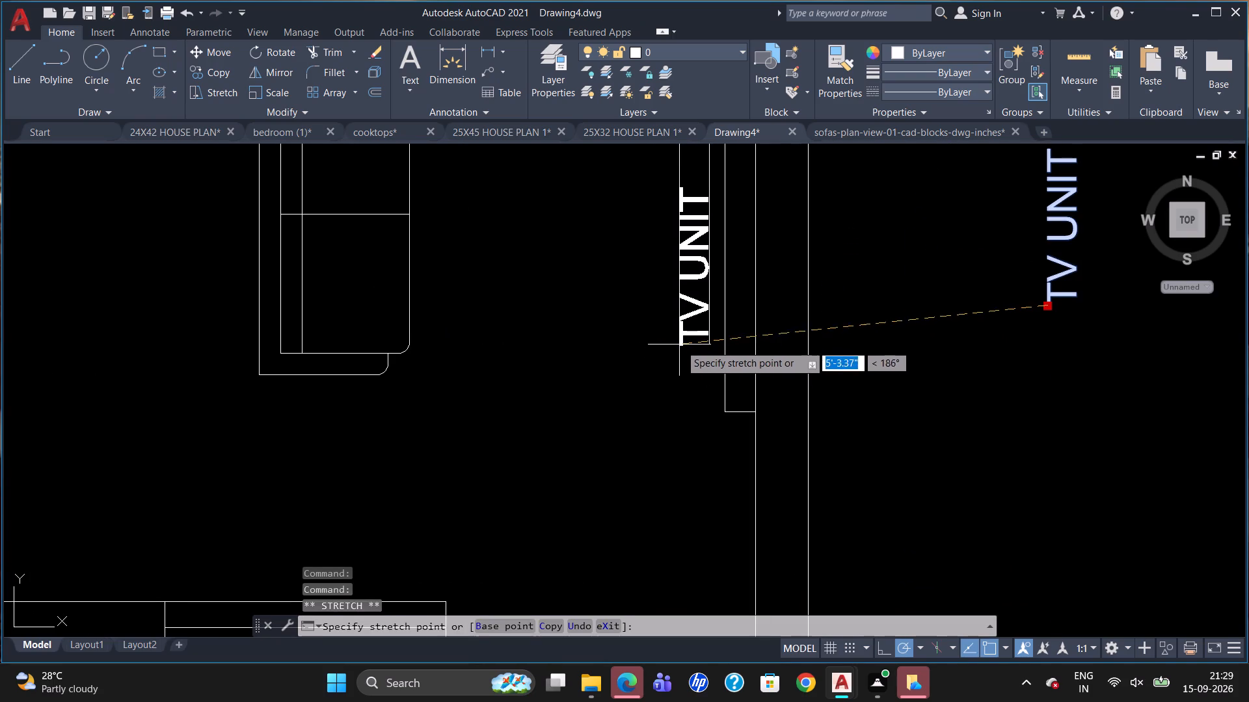
{"action": "left_click", "coordinate": [684, 335]}
{"action": "key", "text": "Escape"}
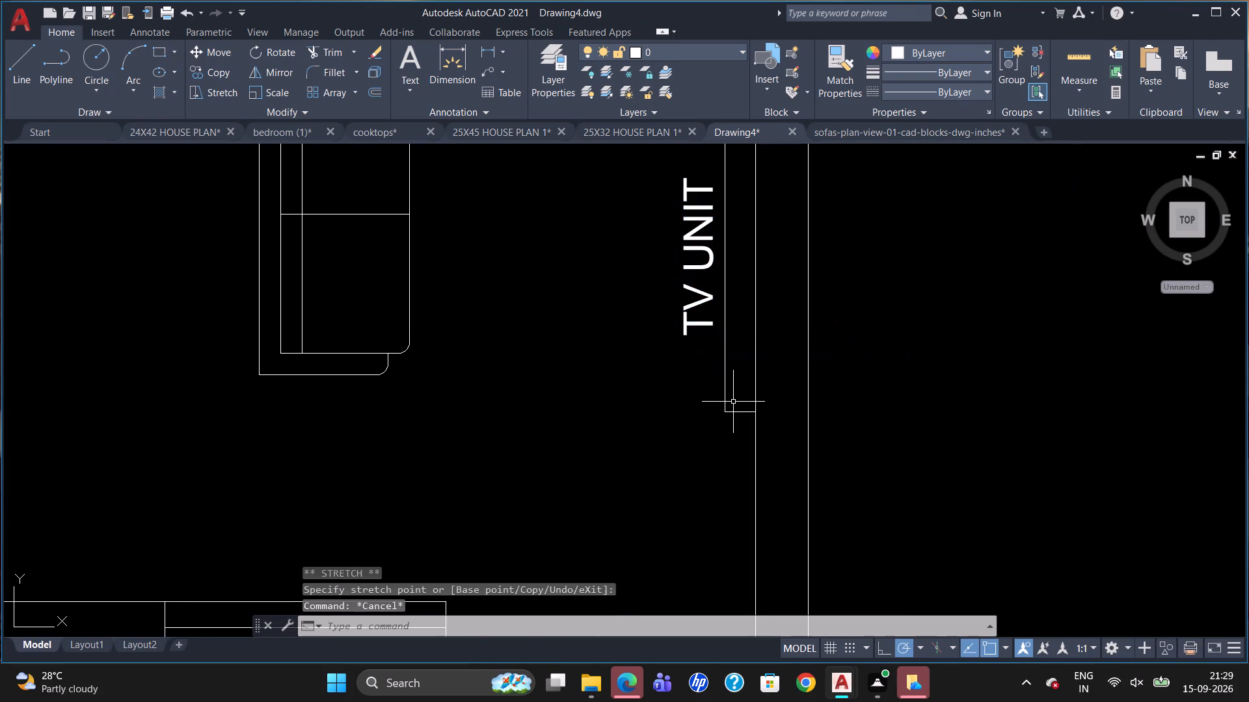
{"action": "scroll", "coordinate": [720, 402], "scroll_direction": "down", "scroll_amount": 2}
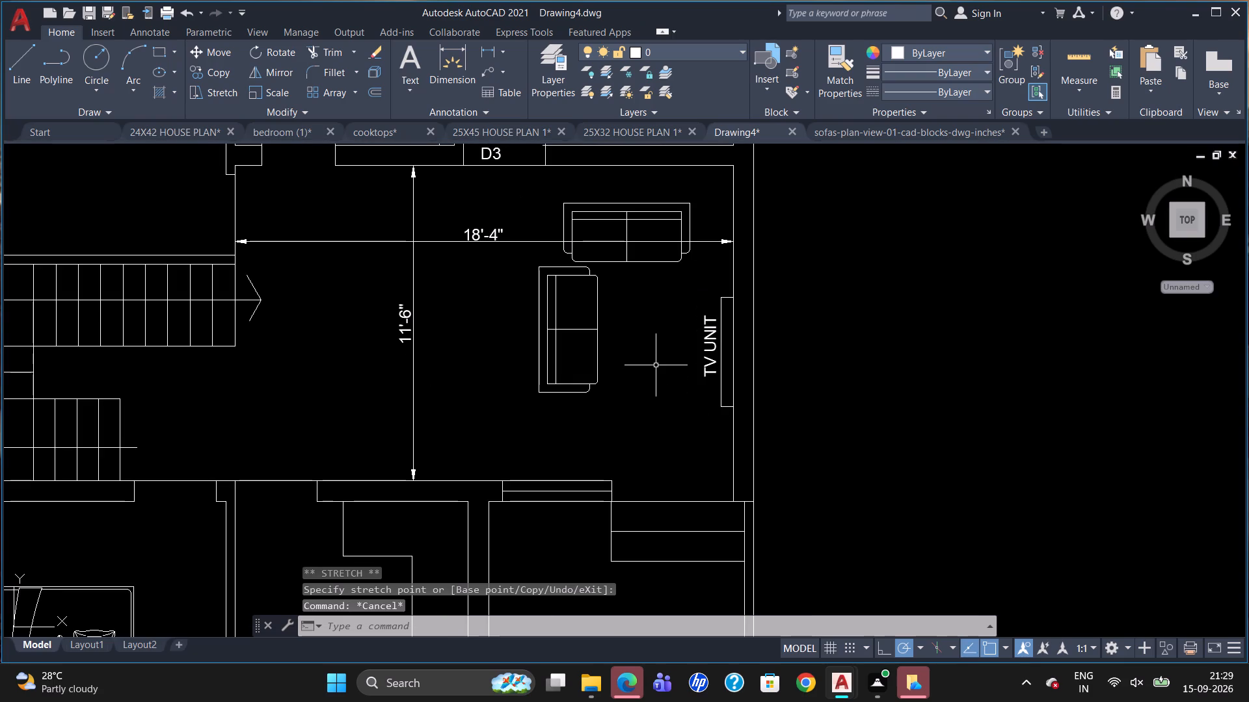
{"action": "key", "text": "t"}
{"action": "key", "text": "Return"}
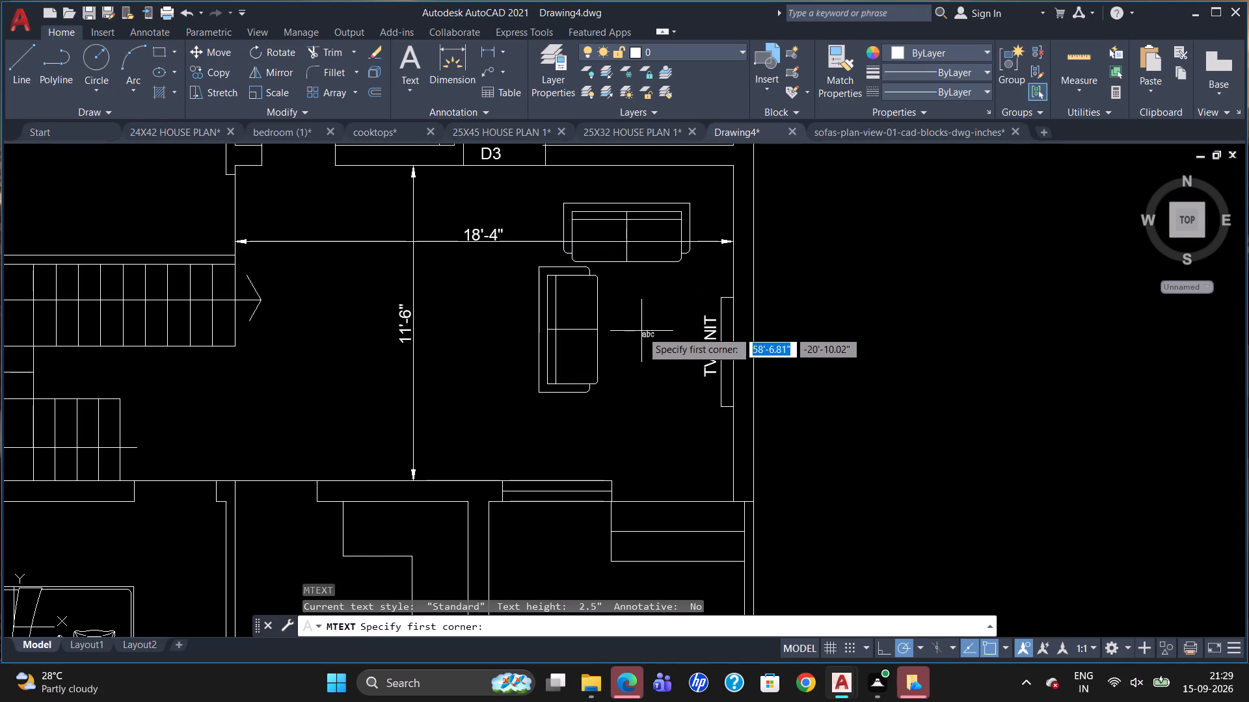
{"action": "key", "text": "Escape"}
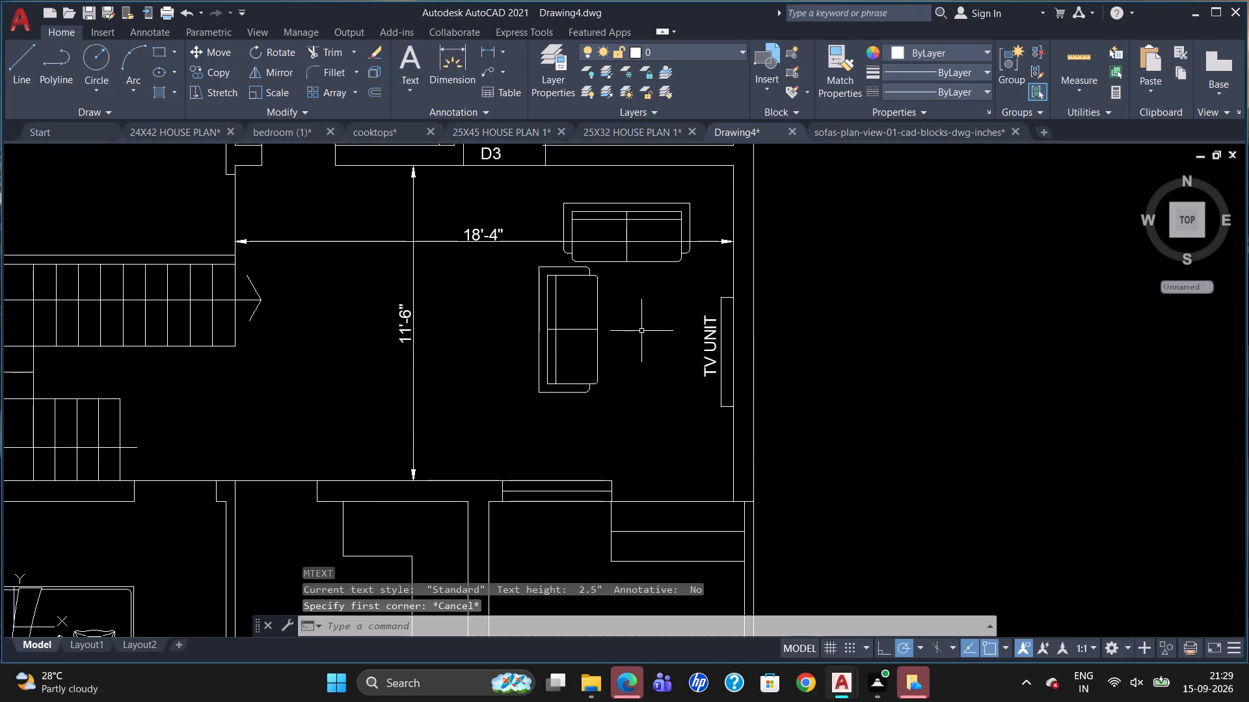
Draw a coffee table rectangle about 1'-6" by 3'-5" between the vertical sofa and the TV unit.
{"action": "type", "text": "REC"}
{"action": "key", "text": "Return"}
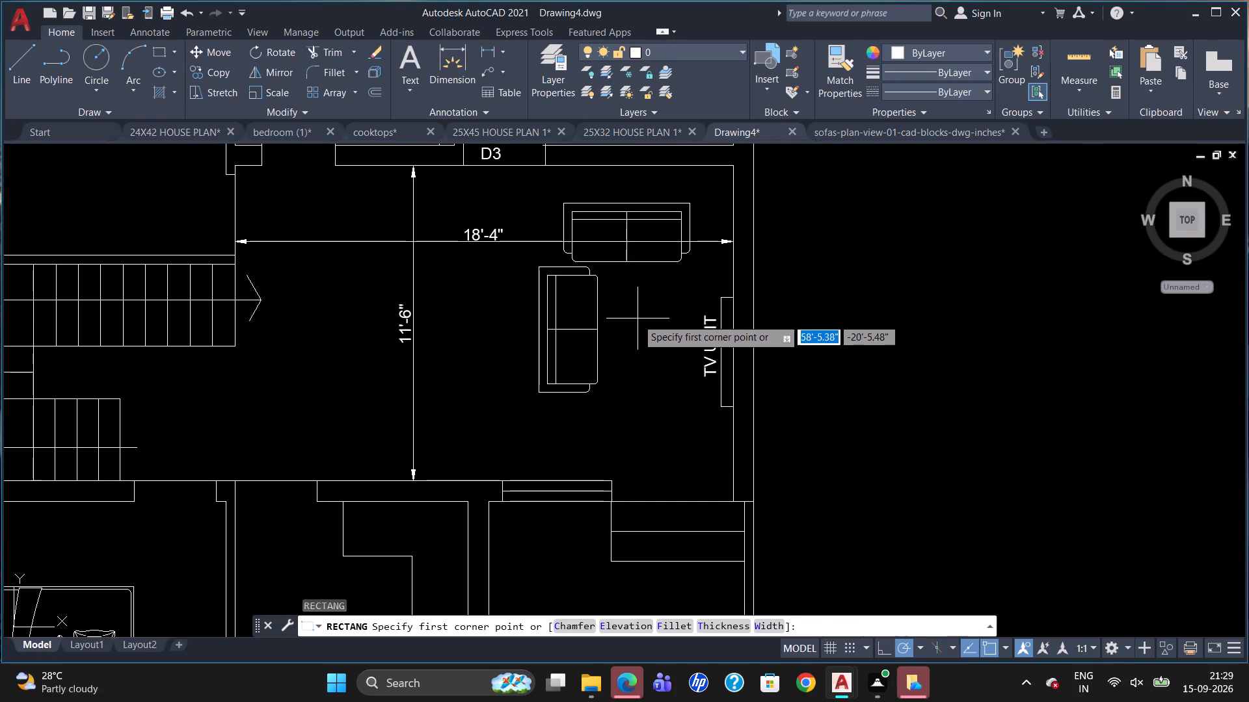
{"action": "left_click_drag", "start_coordinate": [618, 285], "coordinate": [622, 296]}
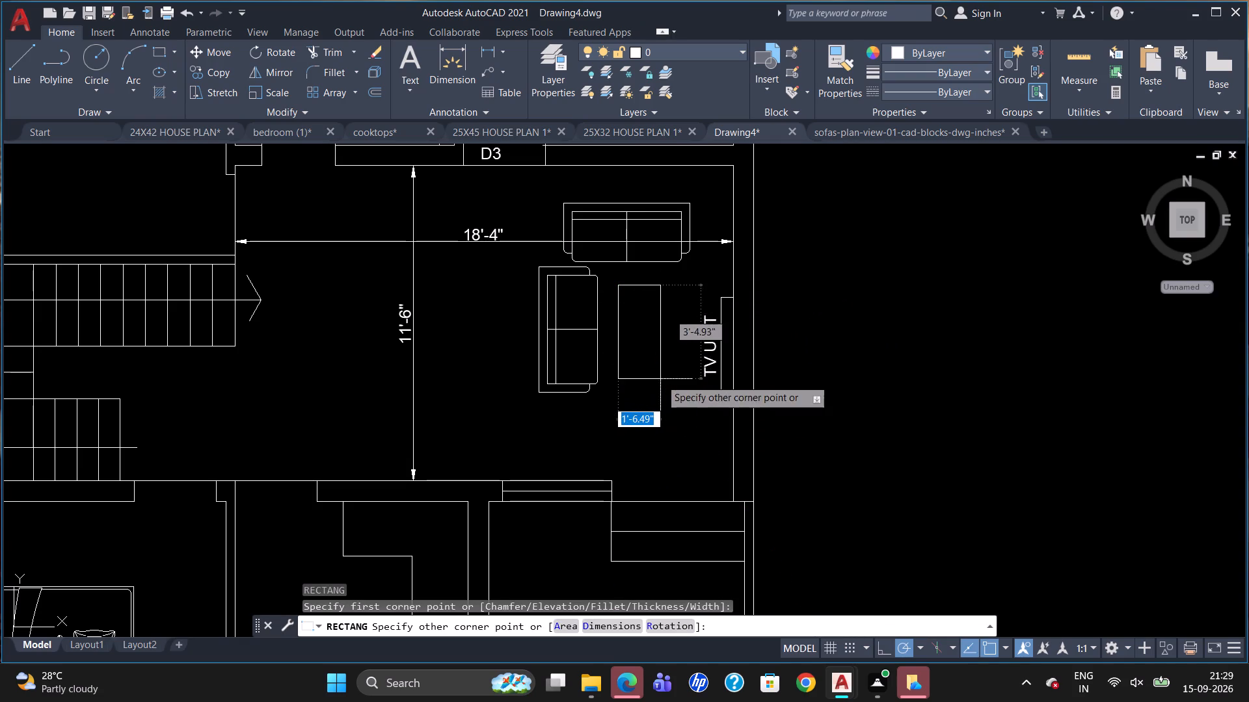
{"action": "left_click", "coordinate": [660, 379]}
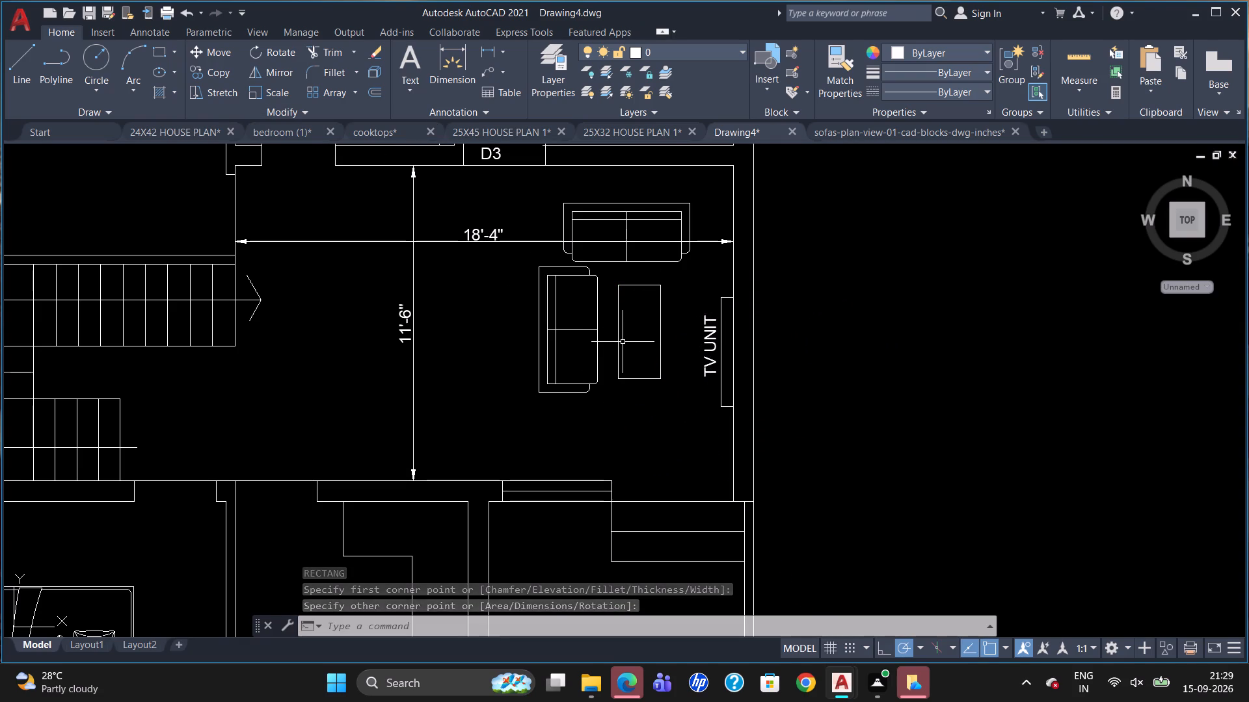
Offset the coffee table rectangle 6" inward.
{"action": "key", "text": "o"}
{"action": "key", "text": "Return"}
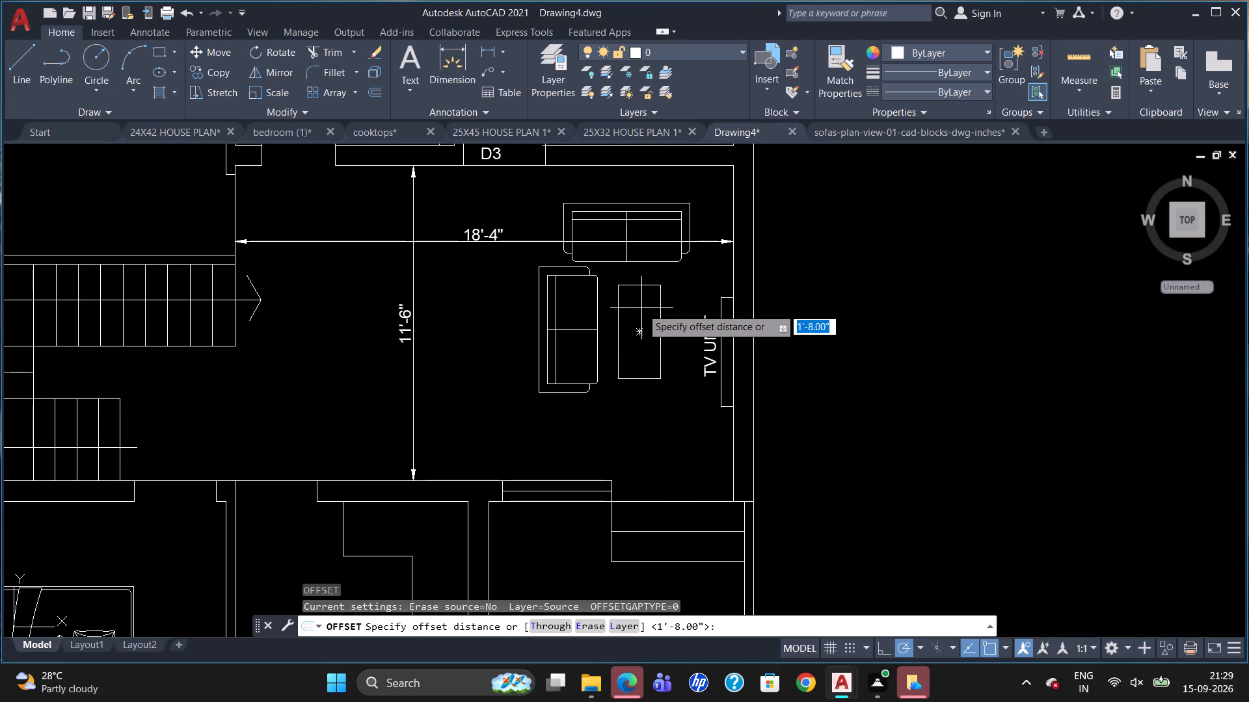
{"action": "key", "text": "6"}
{"action": "key", "text": "Return"}
{"action": "left_click", "coordinate": [641, 286]}
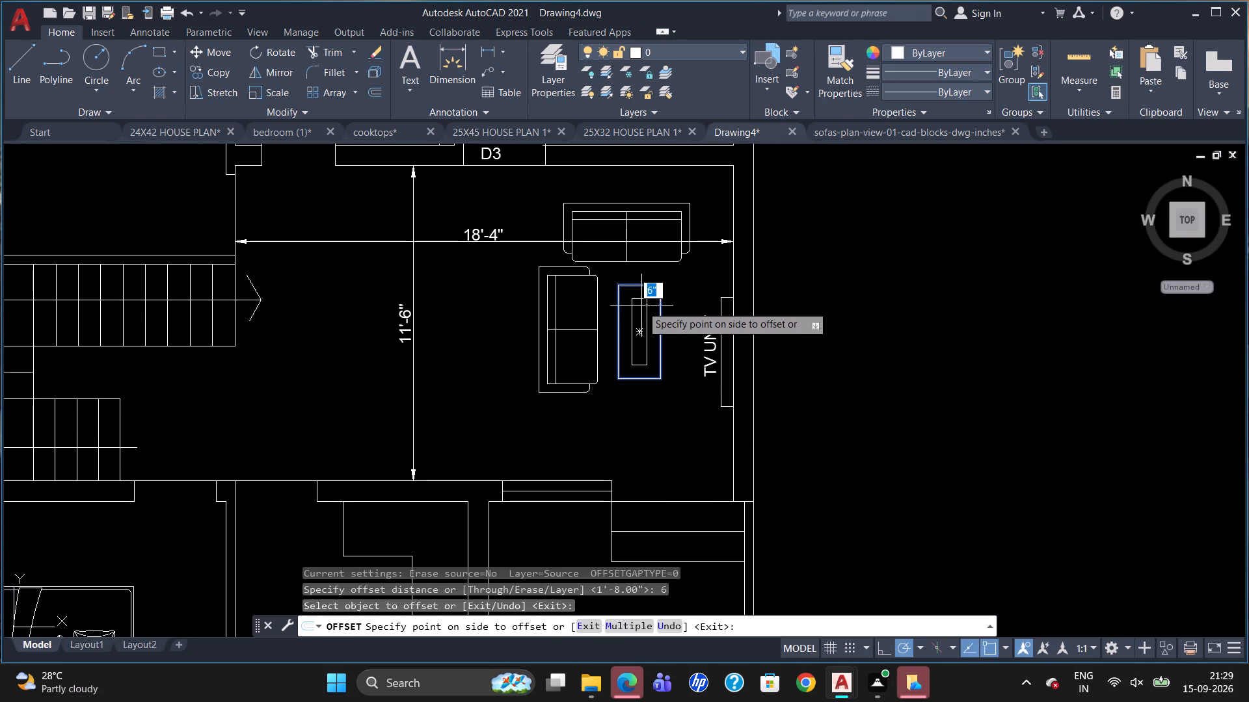
{"action": "left_click", "coordinate": [641, 305]}
{"action": "key", "text": "Escape"}
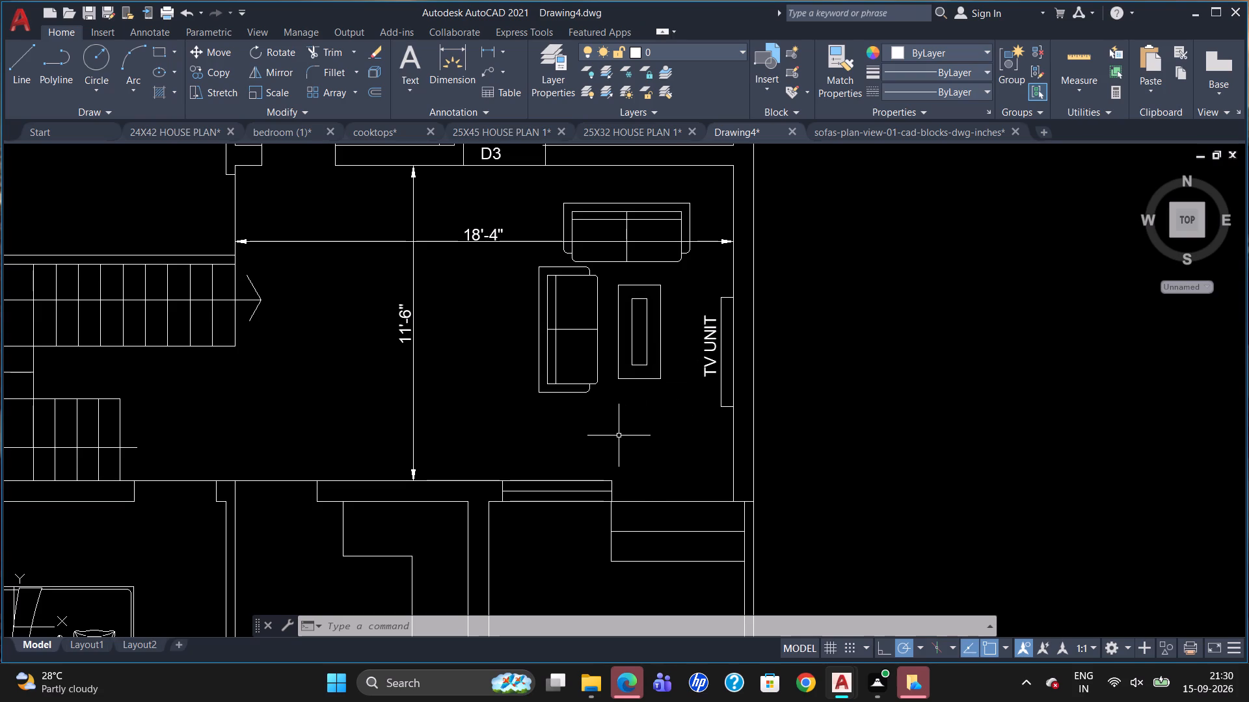
Add the multiline text label DRAWING AREA at 5" text height over the sofa and coffee table, widened to fit one line.
{"action": "key", "text": "t"}
{"action": "key", "text": "Return"}
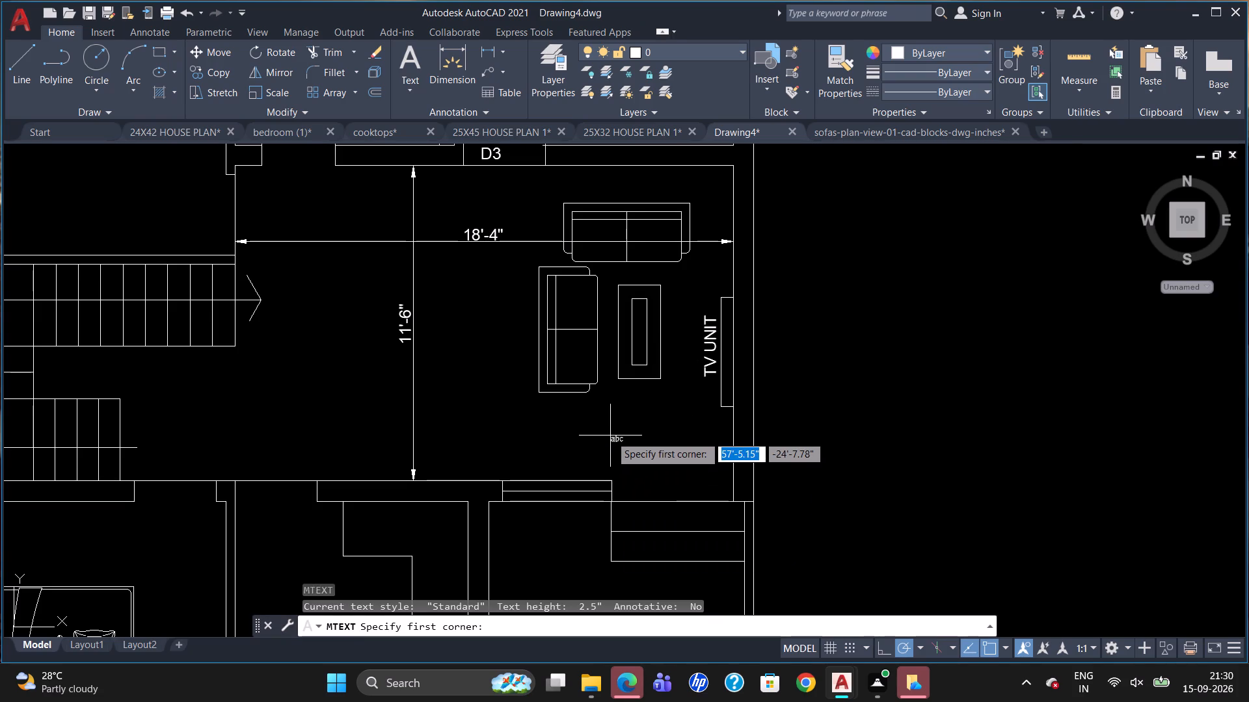
{"action": "left_click_drag", "start_coordinate": [571, 295], "coordinate": [580, 316]}
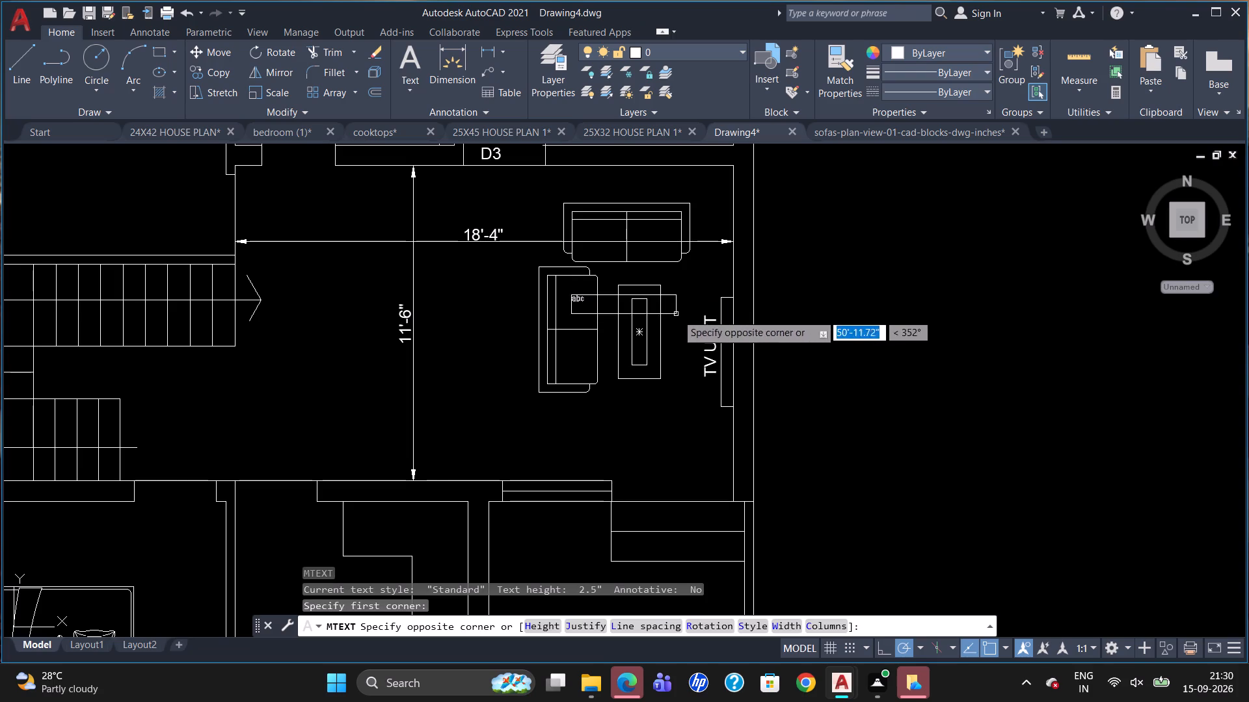
{"action": "left_click", "coordinate": [681, 312]}
{"action": "left_click", "coordinate": [179, 76]}
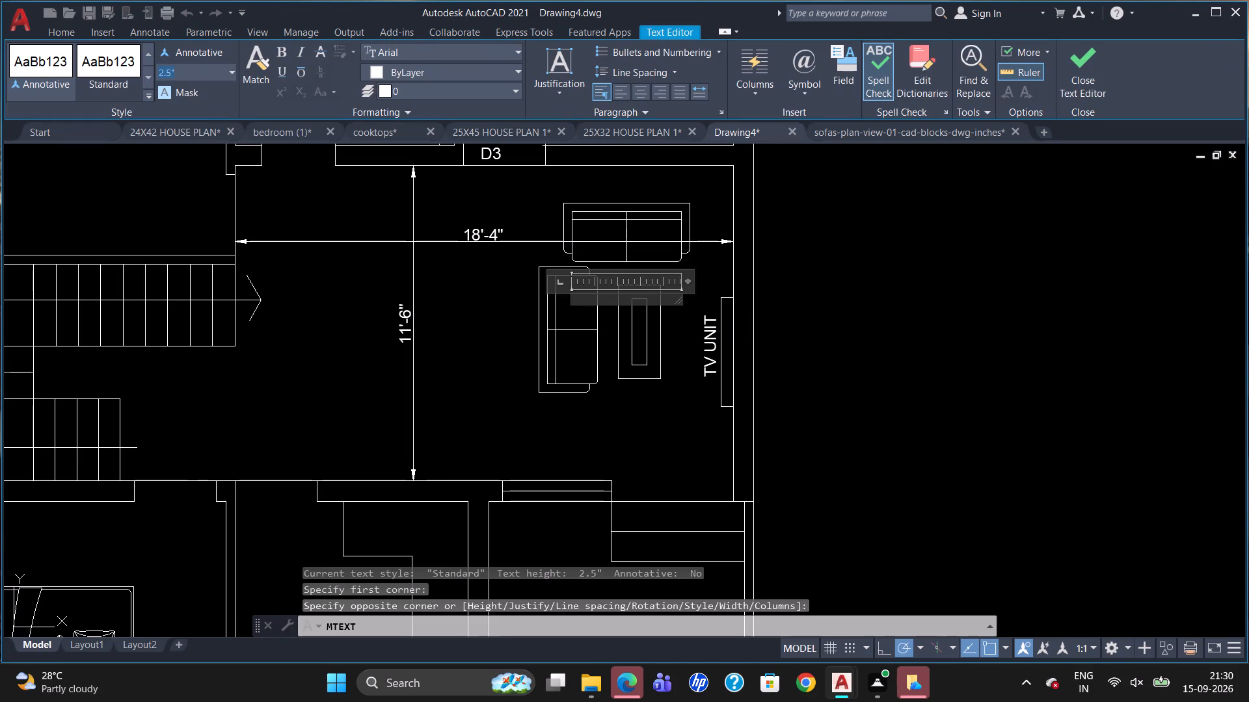
{"action": "key", "text": "BackSpace"}
{"action": "key", "text": "5"}
{"action": "key", "text": "Return"}
{"action": "type", "text": "DRAWING"}
{"action": "key", "text": "space"}
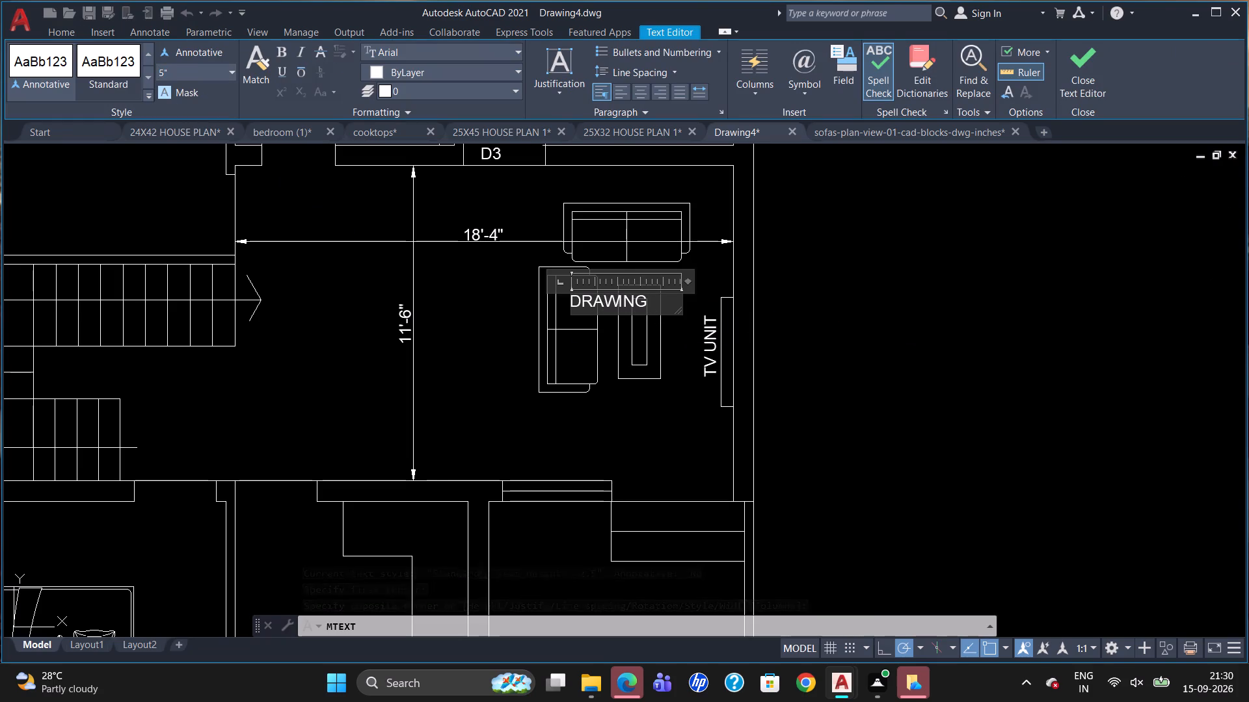
{"action": "type", "text": "AREA"}
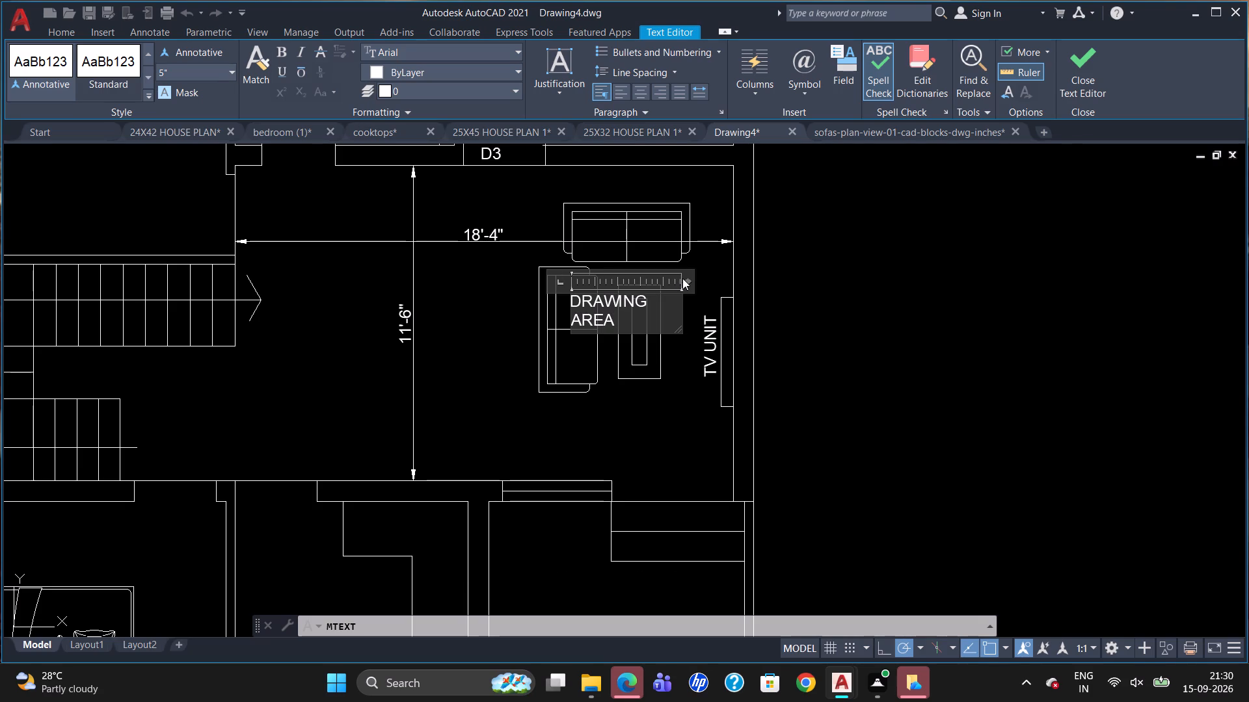
{"action": "left_click_drag", "start_coordinate": [685, 281], "coordinate": [731, 279]}
{"action": "left_click", "coordinate": [816, 292]}
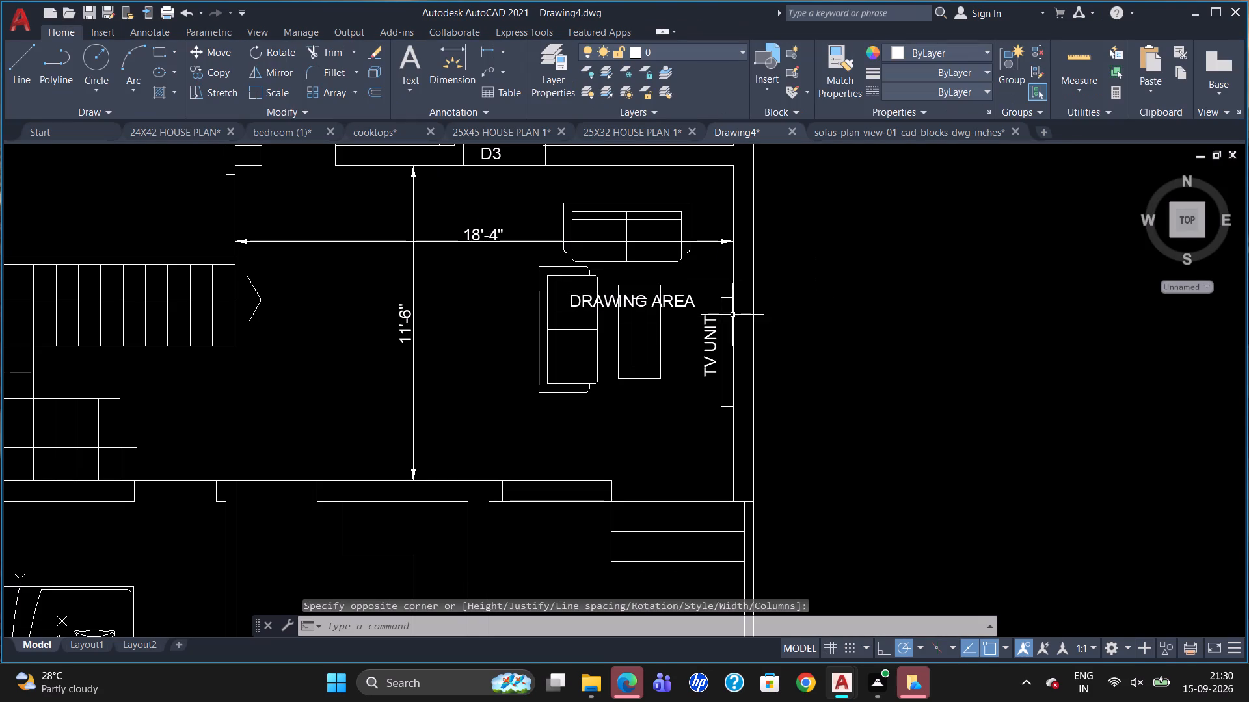
Add the multiline text label UP at 5" text height beside the start of the lower stair flight.
{"action": "scroll", "coordinate": [770, 273], "scroll_direction": "down", "scroll_amount": 1}
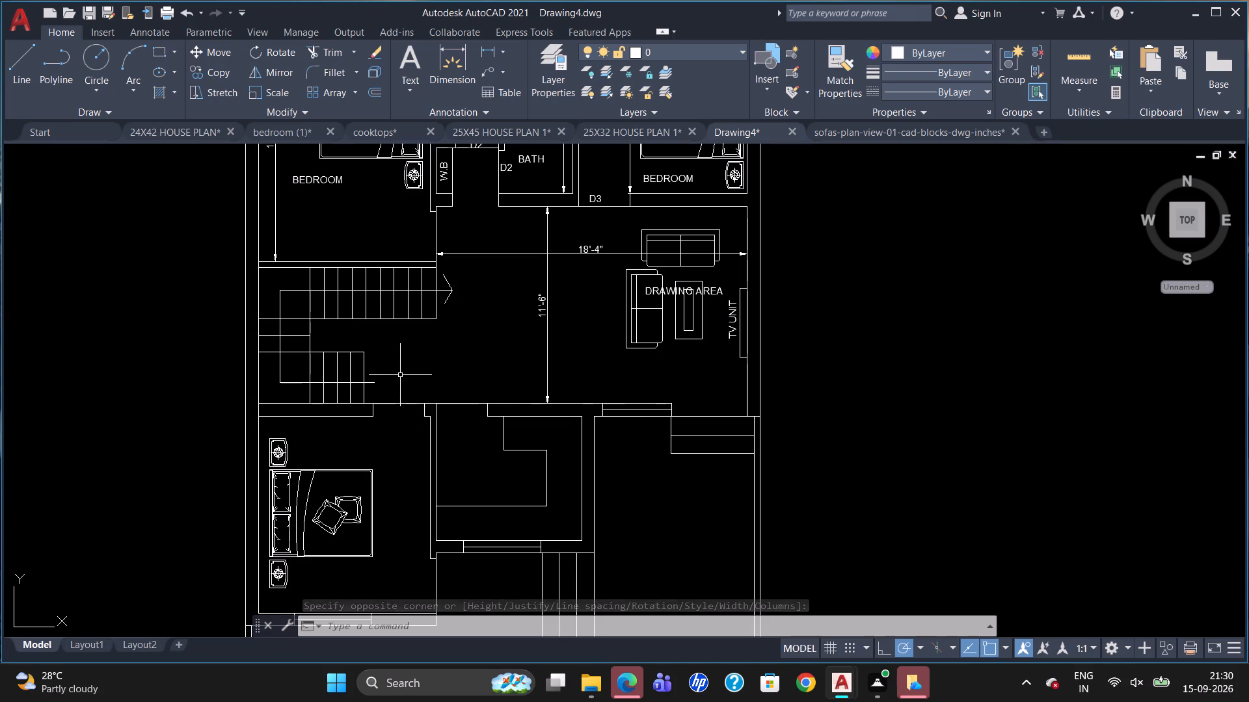
{"action": "key", "text": "u"}
{"action": "key", "text": "Escape"}
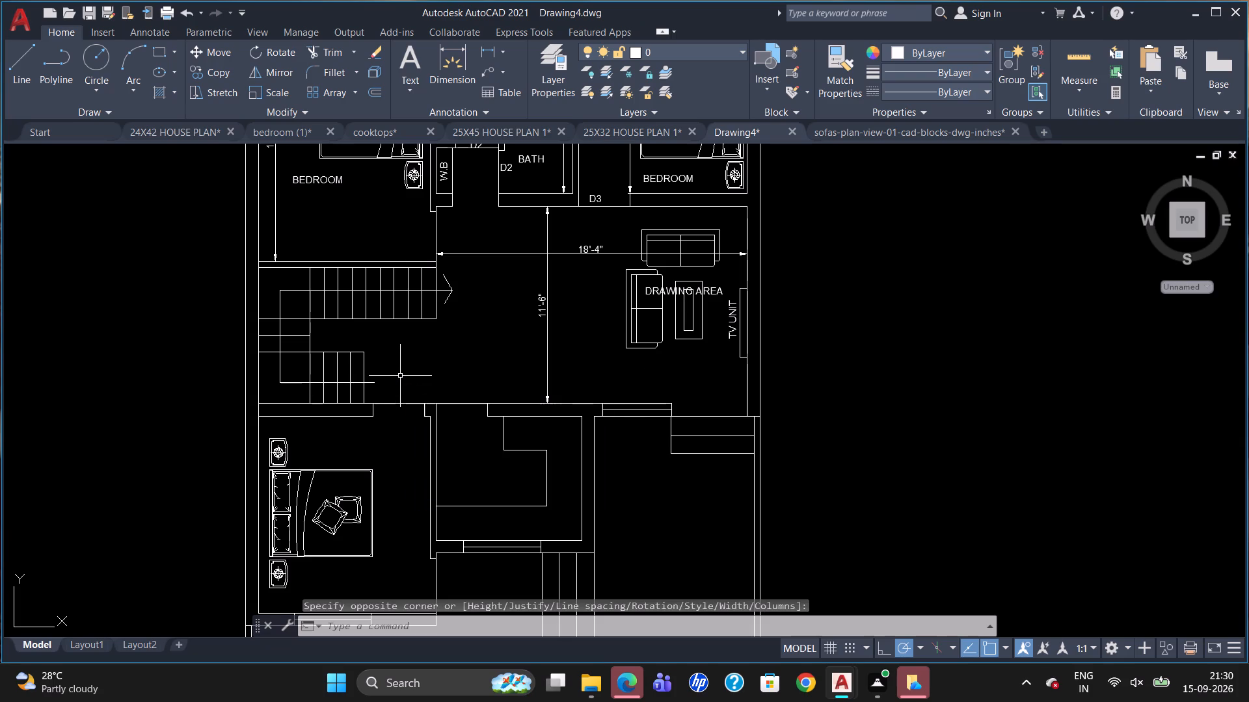
{"action": "key", "text": "t"}
{"action": "key", "text": "Return"}
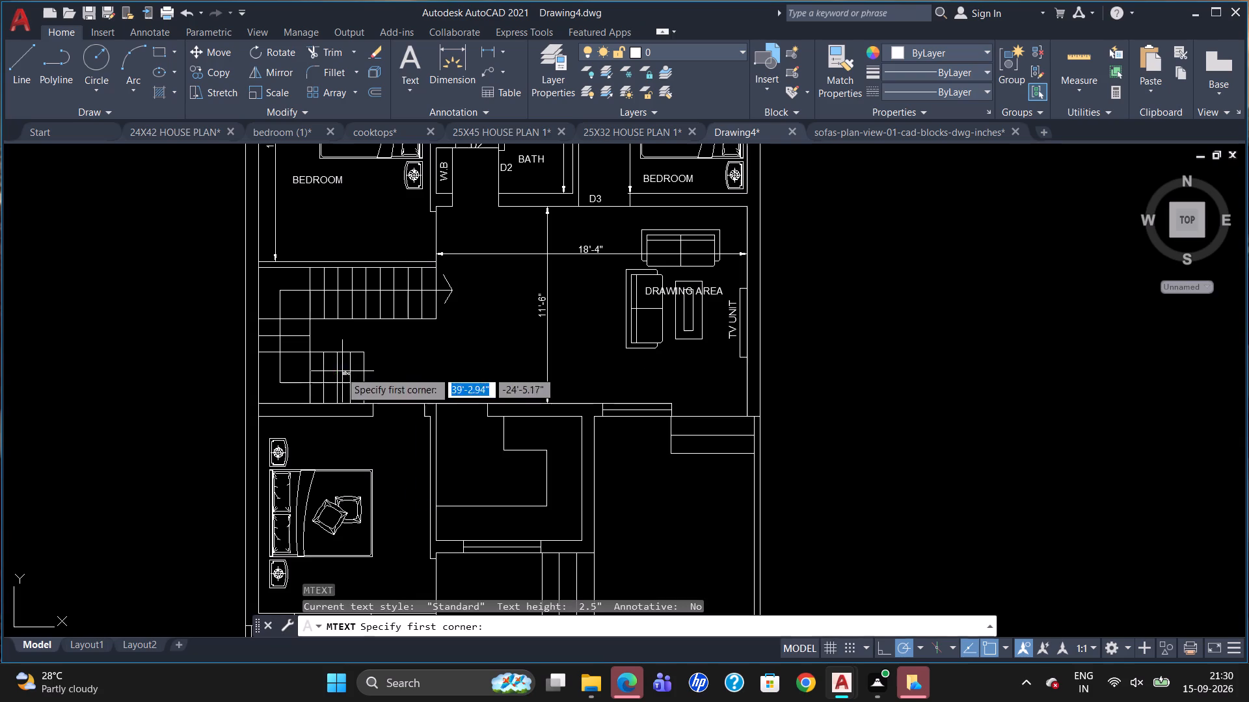
{"action": "left_click_drag", "start_coordinate": [388, 374], "coordinate": [390, 383]}
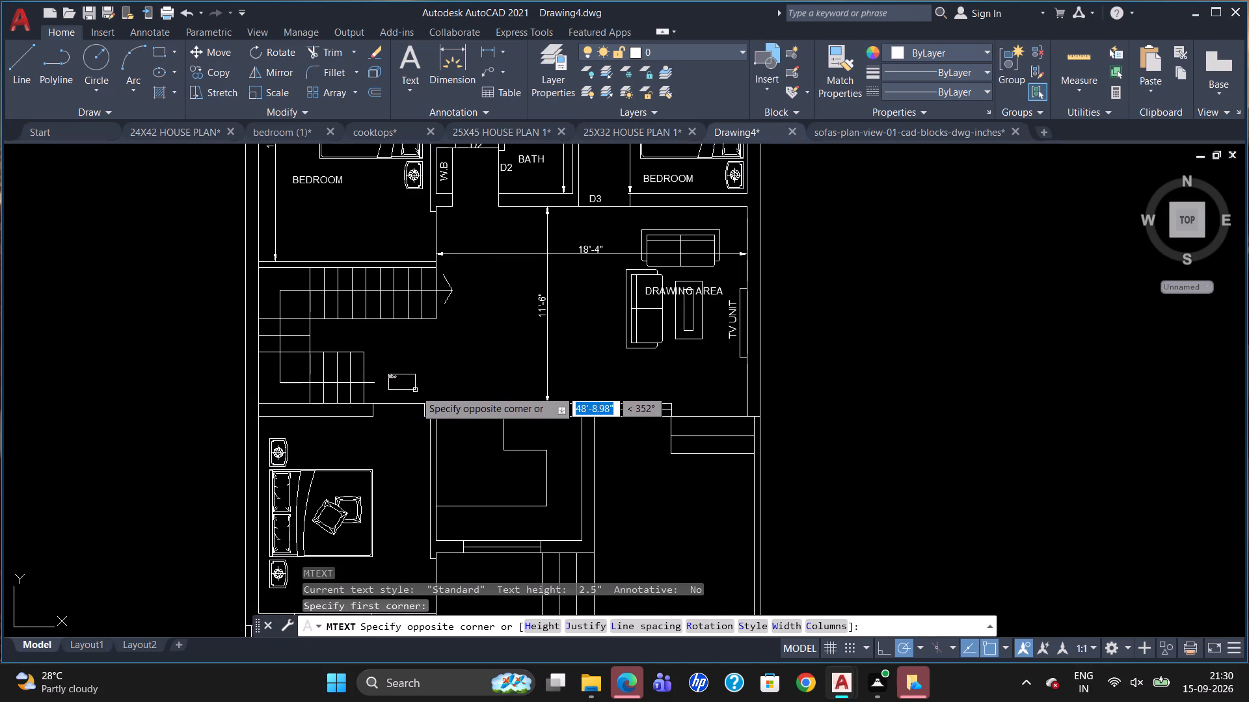
{"action": "left_click", "coordinate": [418, 394]}
{"action": "left_click", "coordinate": [206, 73]}
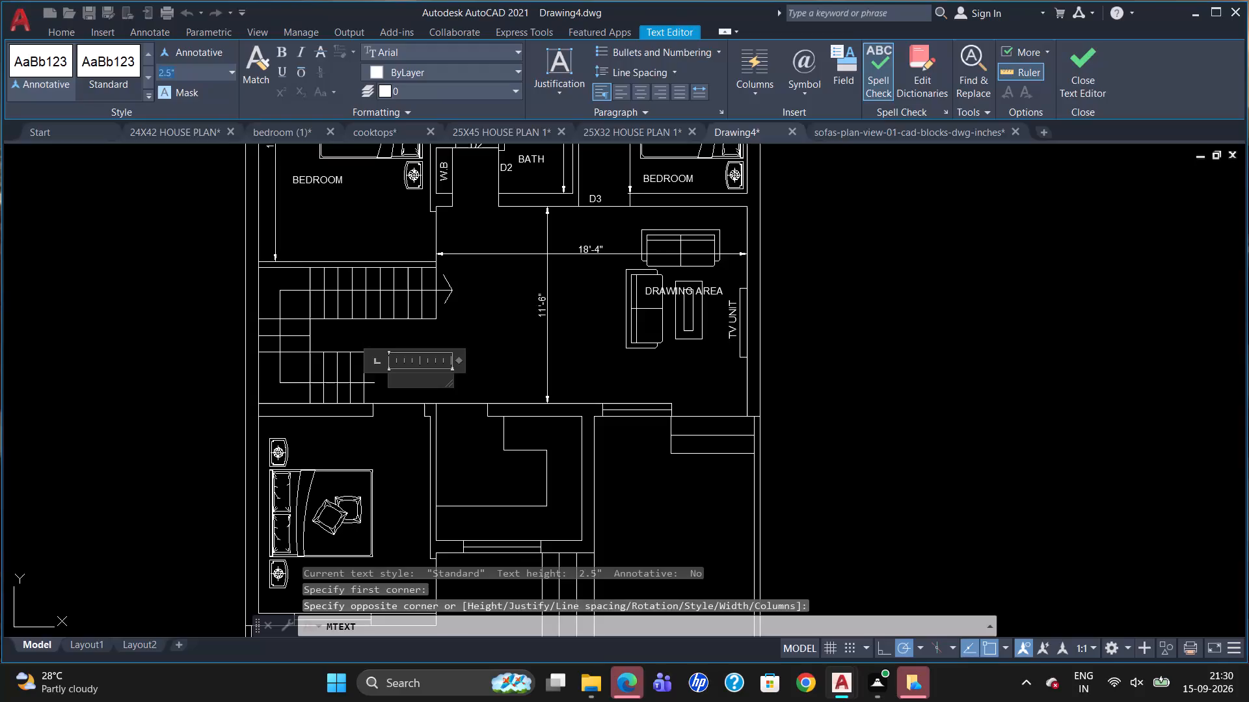
{"action": "key", "text": "BackSpace"}
{"action": "key", "text": "5"}
{"action": "key", "text": "Return"}
{"action": "type", "text": "UP"}
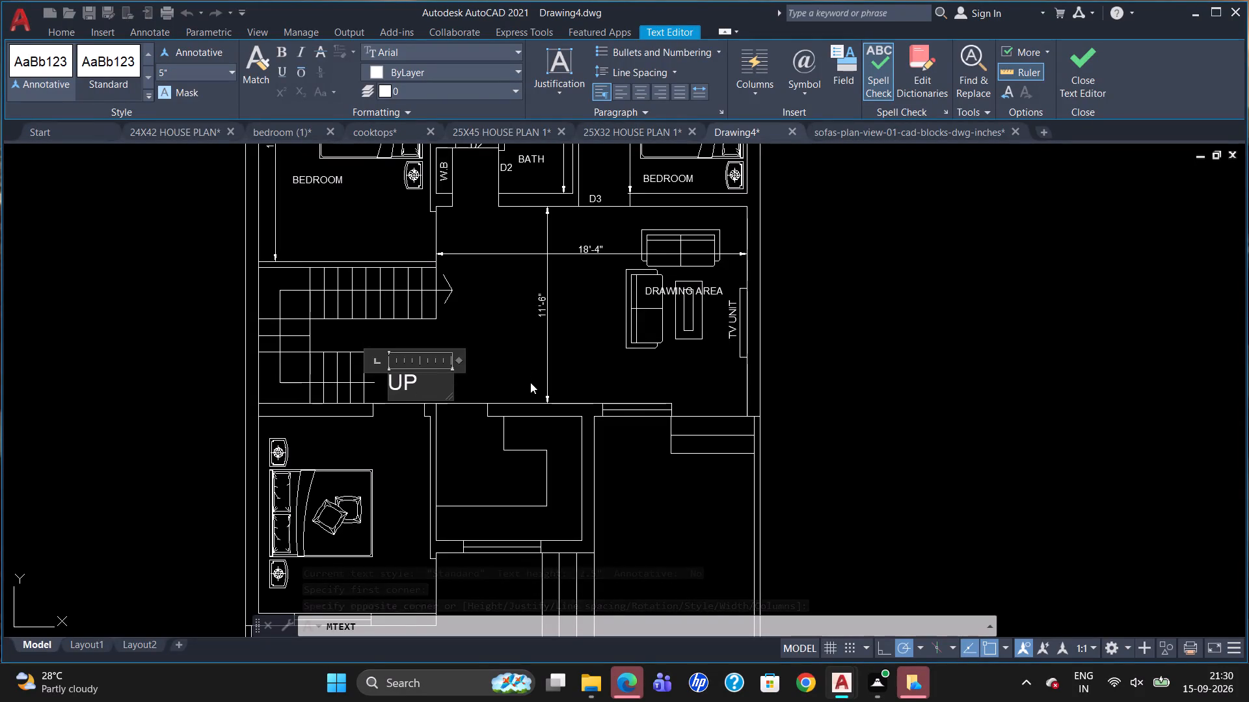
{"action": "left_click", "coordinate": [513, 354]}
Add the multiline text label D3 at 5" text height at the door opening of the bedroom above the staircase.
{"action": "scroll", "coordinate": [530, 333], "scroll_direction": "down", "scroll_amount": 1}
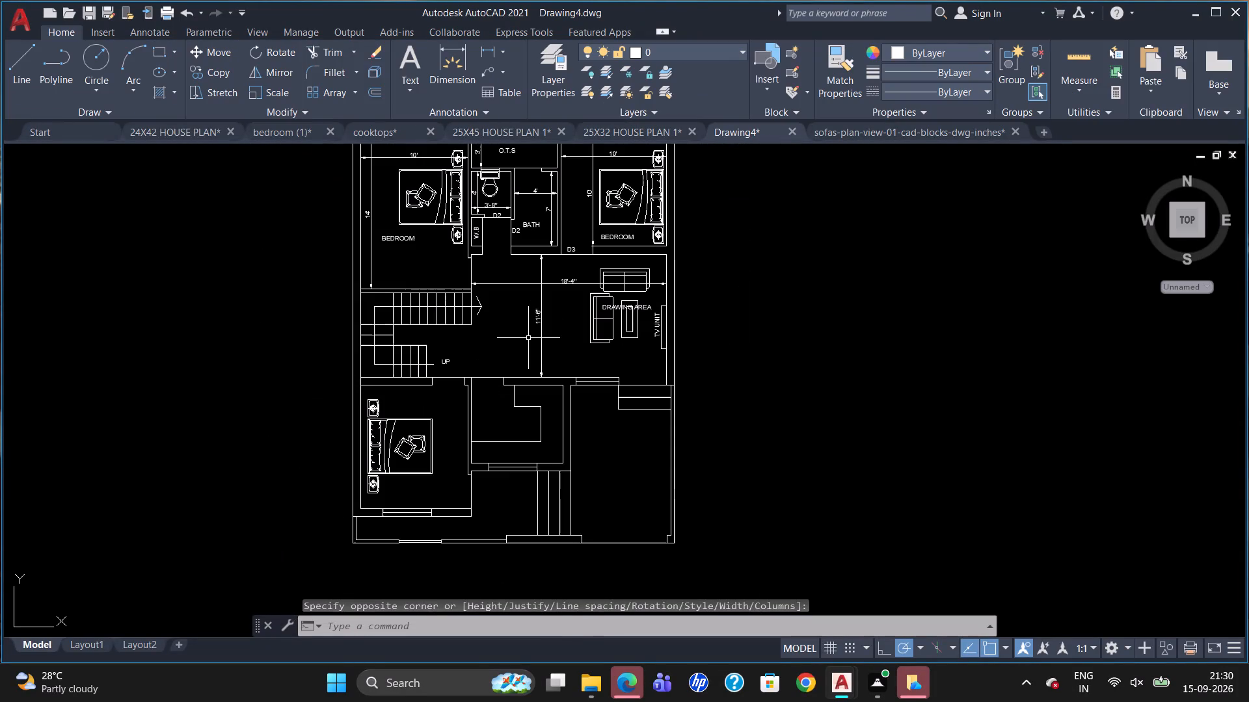
{"action": "scroll", "coordinate": [468, 406], "scroll_direction": "up", "scroll_amount": 1}
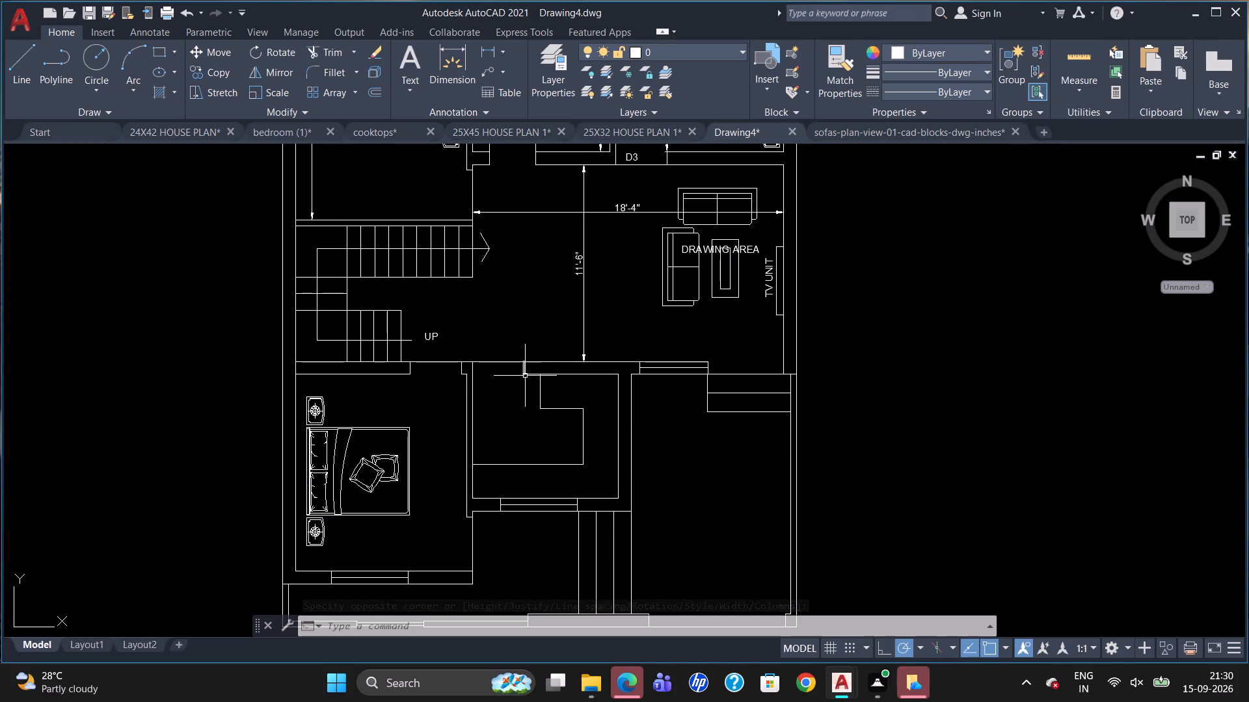
{"action": "scroll", "coordinate": [525, 376], "scroll_direction": "down", "scroll_amount": 1}
{"action": "scroll", "coordinate": [509, 237], "scroll_direction": "up", "scroll_amount": 1}
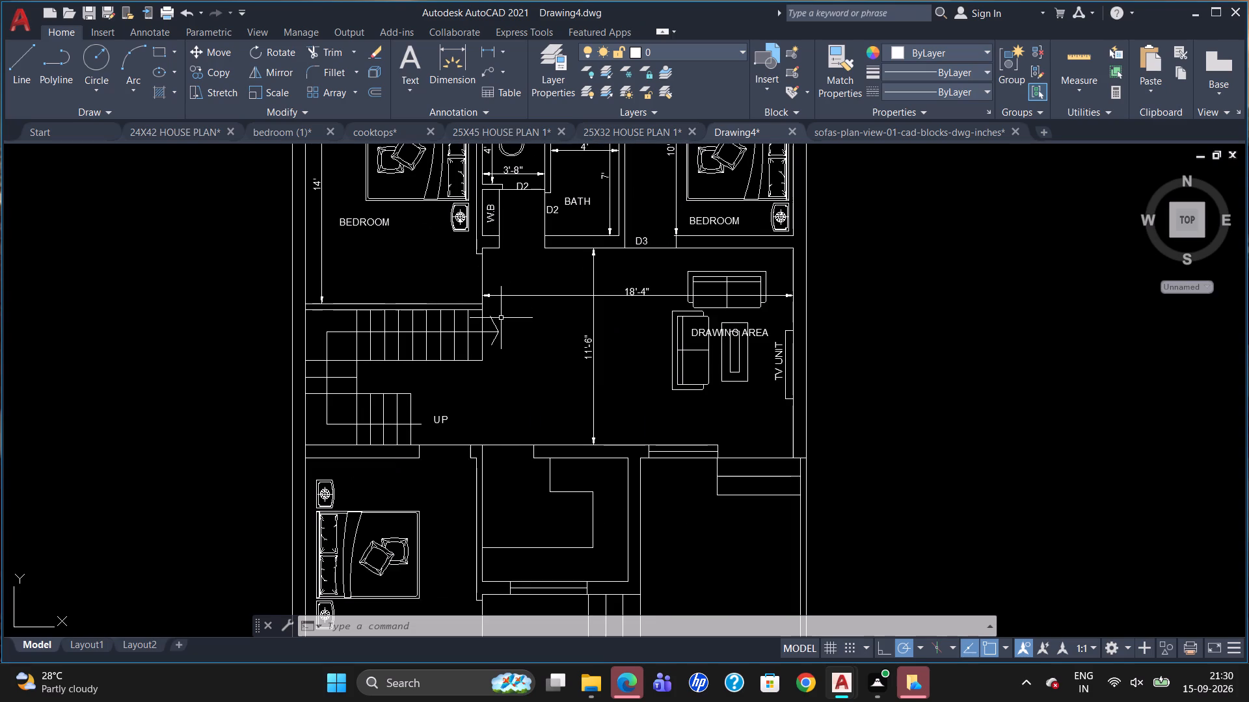
{"action": "key", "text": "t"}
{"action": "key", "text": "Return"}
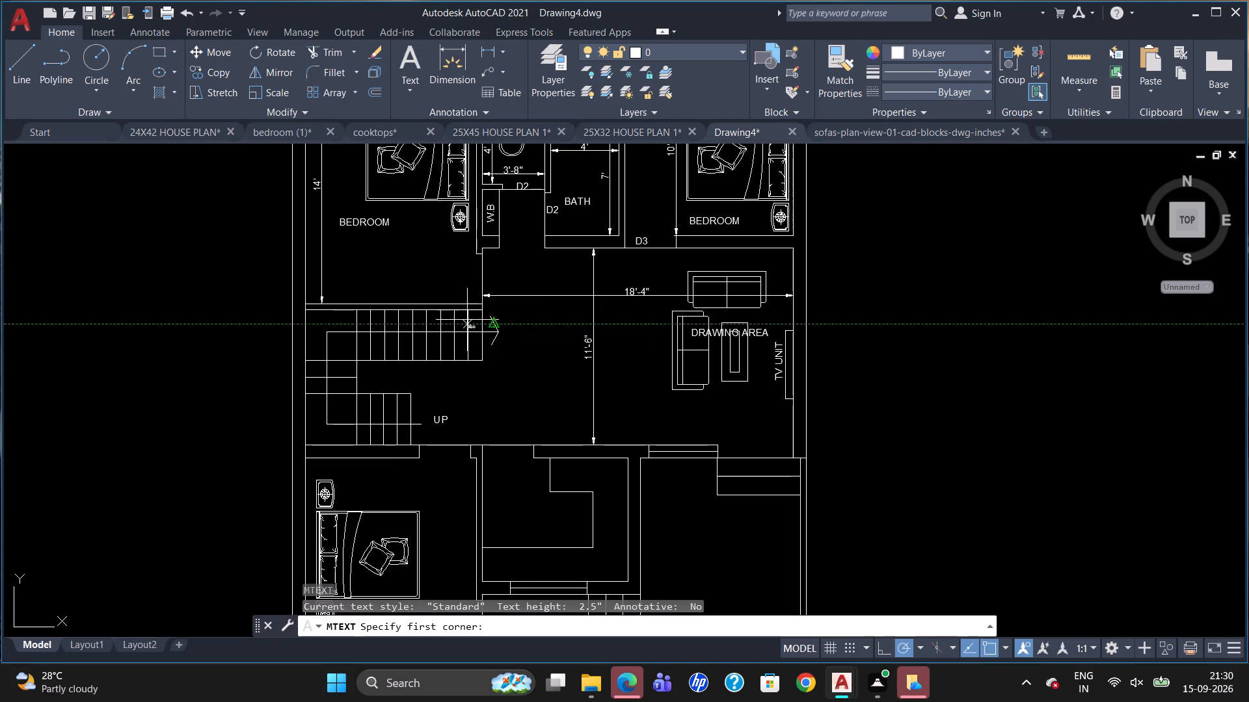
{"action": "scroll", "coordinate": [477, 256], "scroll_direction": "up", "scroll_amount": 1}
{"action": "left_click_drag", "start_coordinate": [462, 274], "coordinate": [465, 283]}
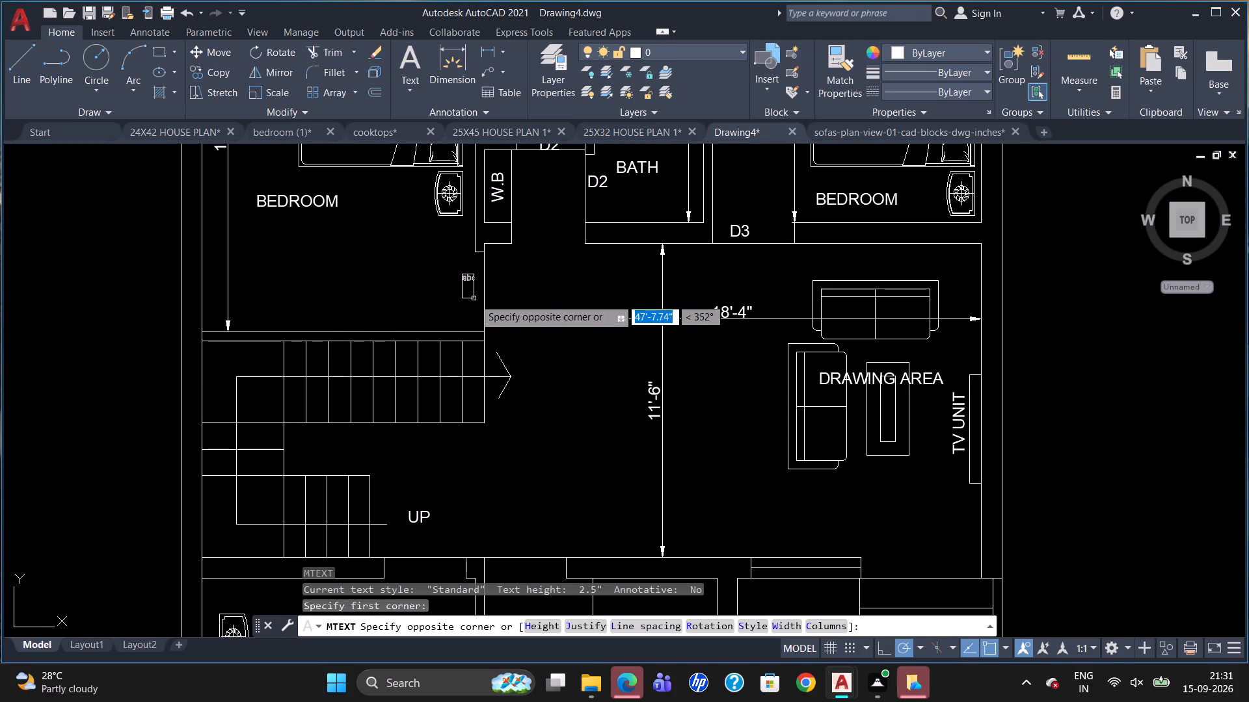
{"action": "left_click", "coordinate": [478, 297]}
{"action": "left_click", "coordinate": [196, 71]}
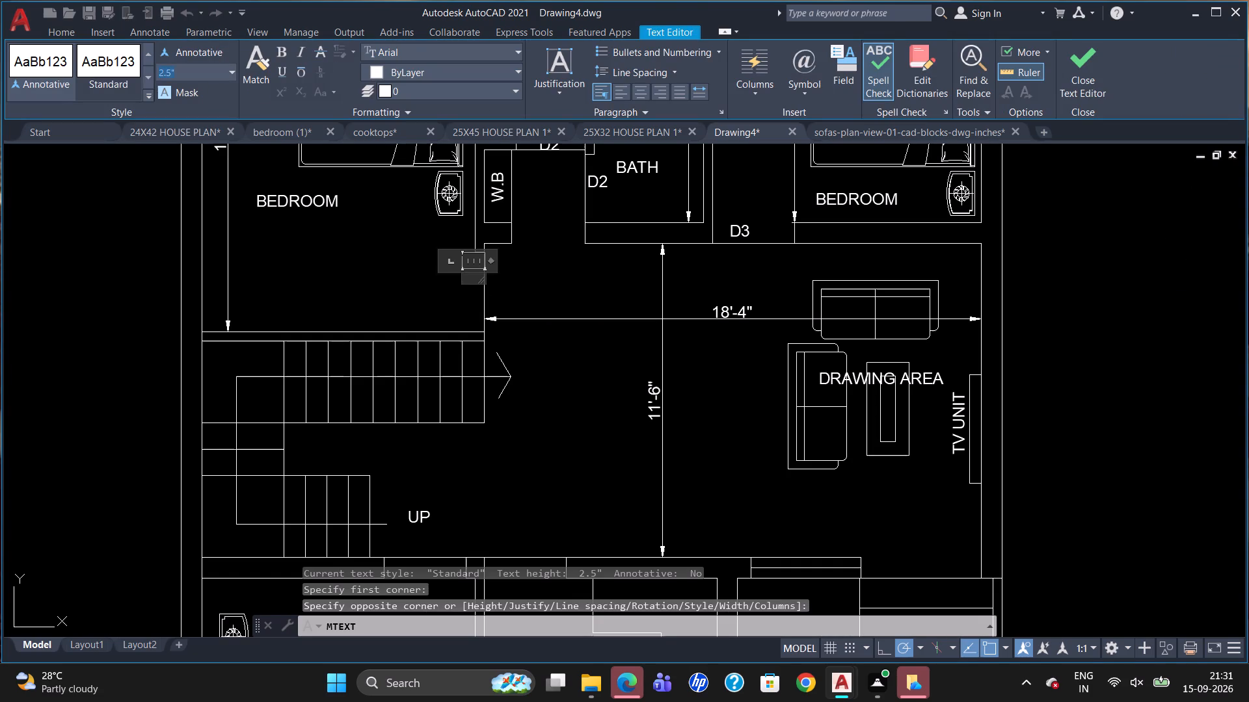
{"action": "key", "text": "BackSpace"}
{"action": "key", "text": "5"}
{"action": "key", "text": "Return"}
{"action": "type", "text": "D3"}
{"action": "left_click", "coordinate": [393, 331]}
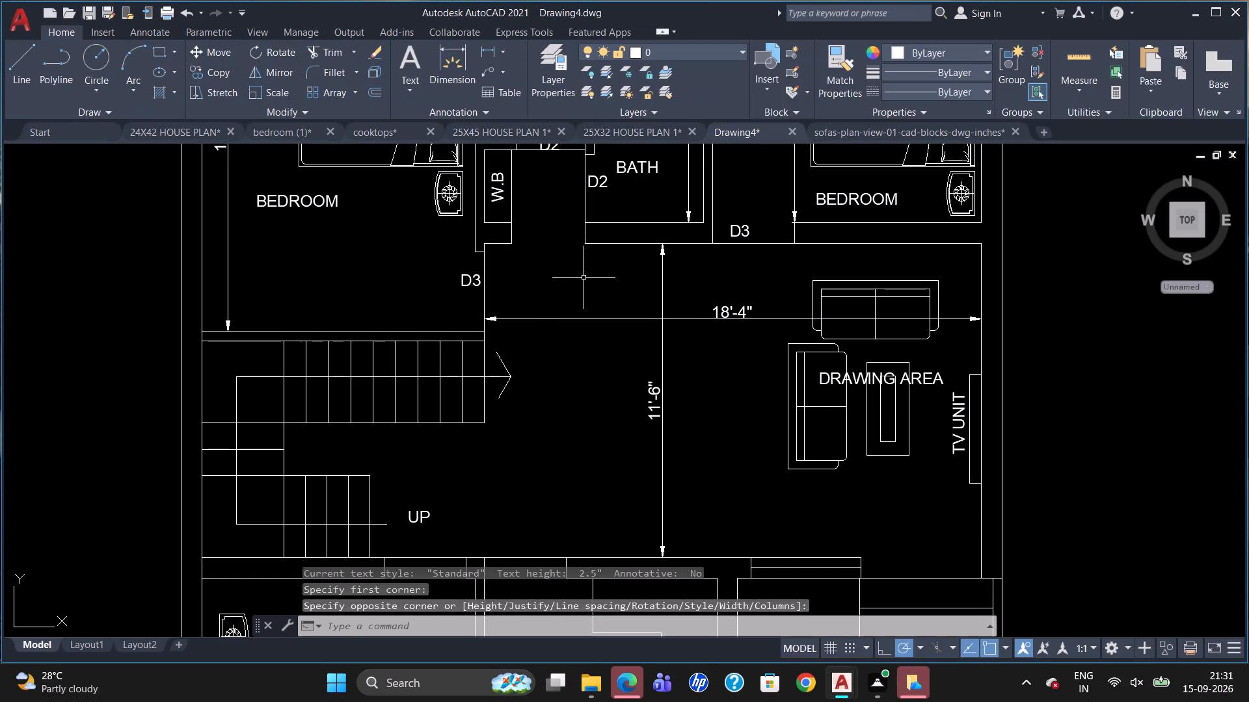
Add the multiline text label D3 at 5" text height in the door opening of the bedroom below the staircase.
{"action": "scroll", "coordinate": [580, 278], "scroll_direction": "down", "scroll_amount": 1}
{"action": "scroll", "coordinate": [539, 331], "scroll_direction": "down", "scroll_amount": 1}
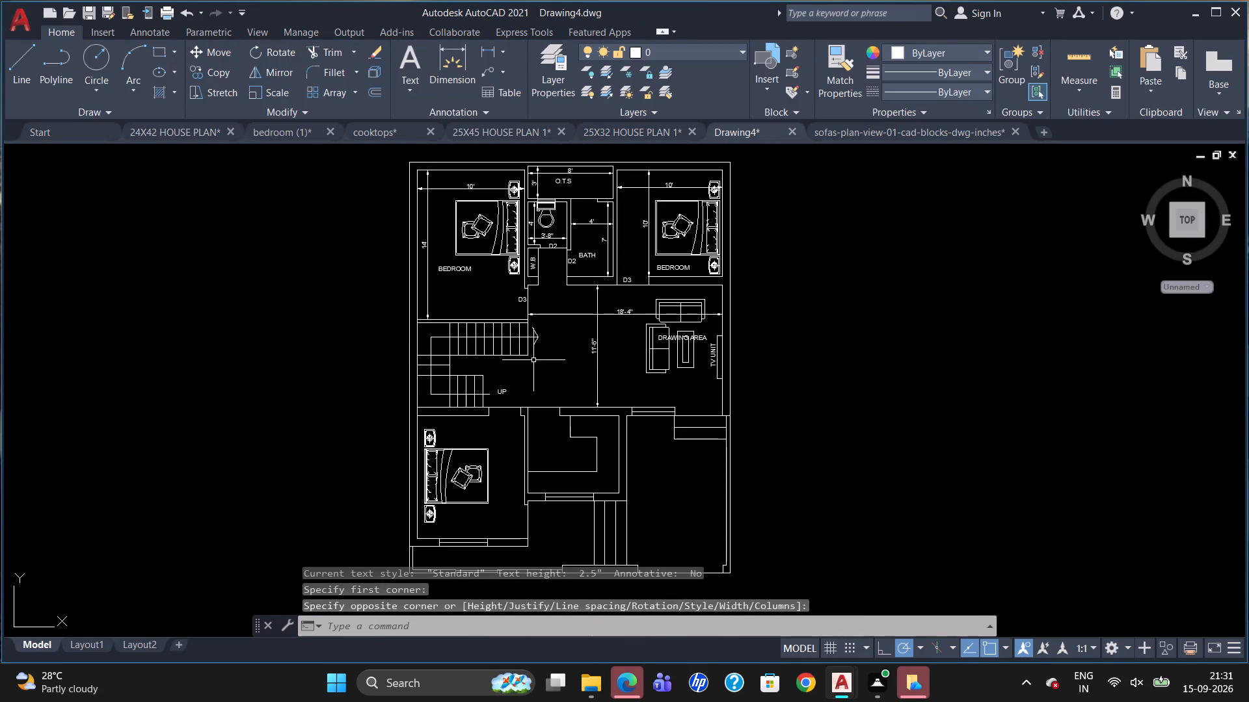
{"action": "scroll", "coordinate": [513, 441], "scroll_direction": "up", "scroll_amount": 2}
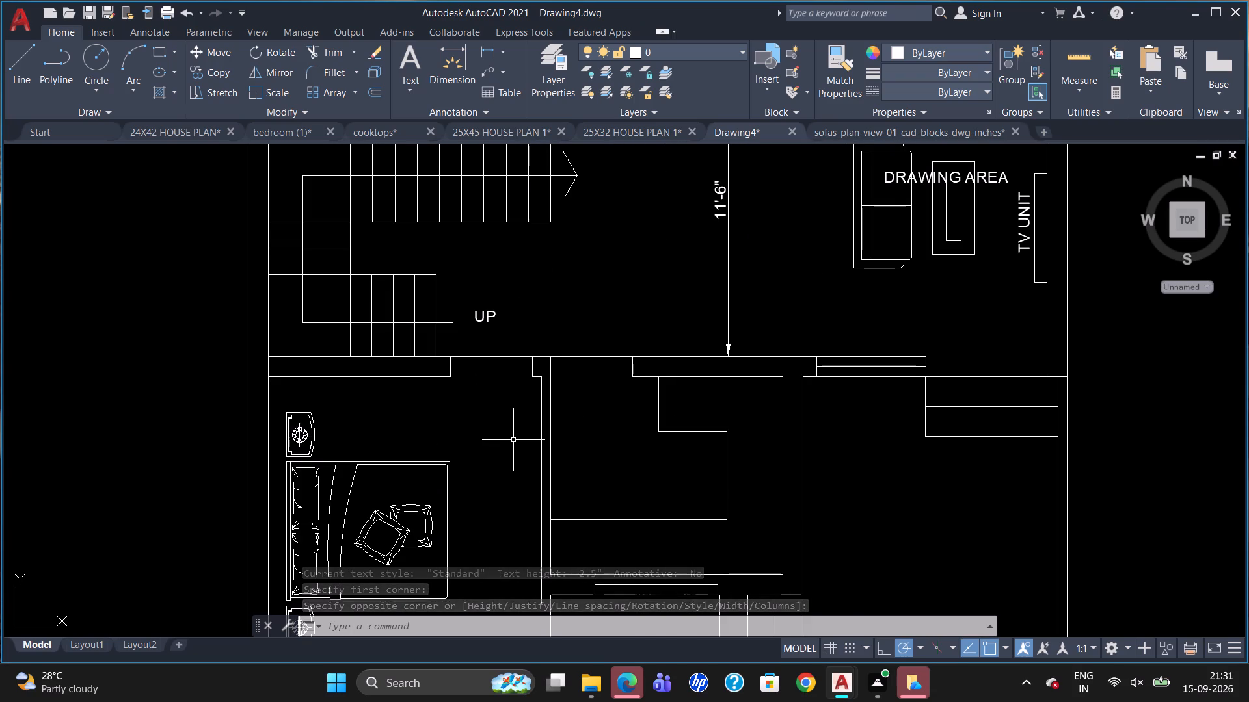
{"action": "key", "text": "t"}
{"action": "key", "text": "Return"}
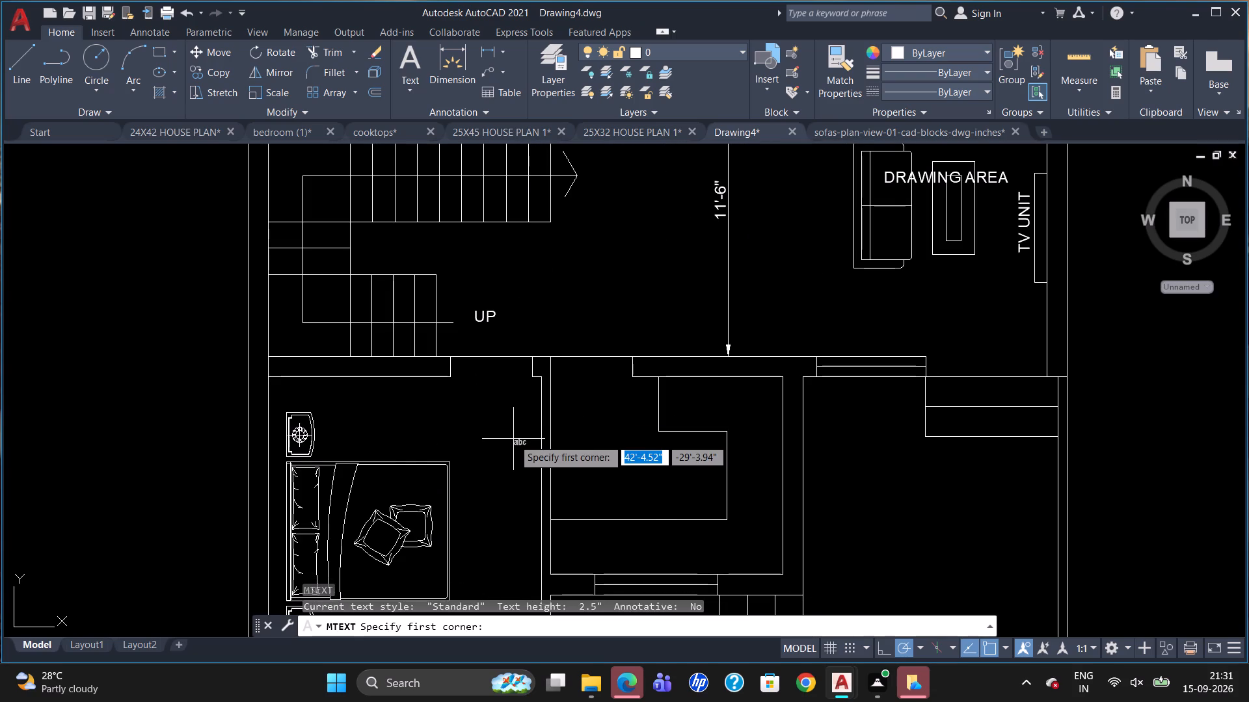
{"action": "scroll", "coordinate": [558, 359], "scroll_direction": "down", "scroll_amount": 2}
{"action": "scroll", "coordinate": [546, 387], "scroll_direction": "up", "scroll_amount": 2}
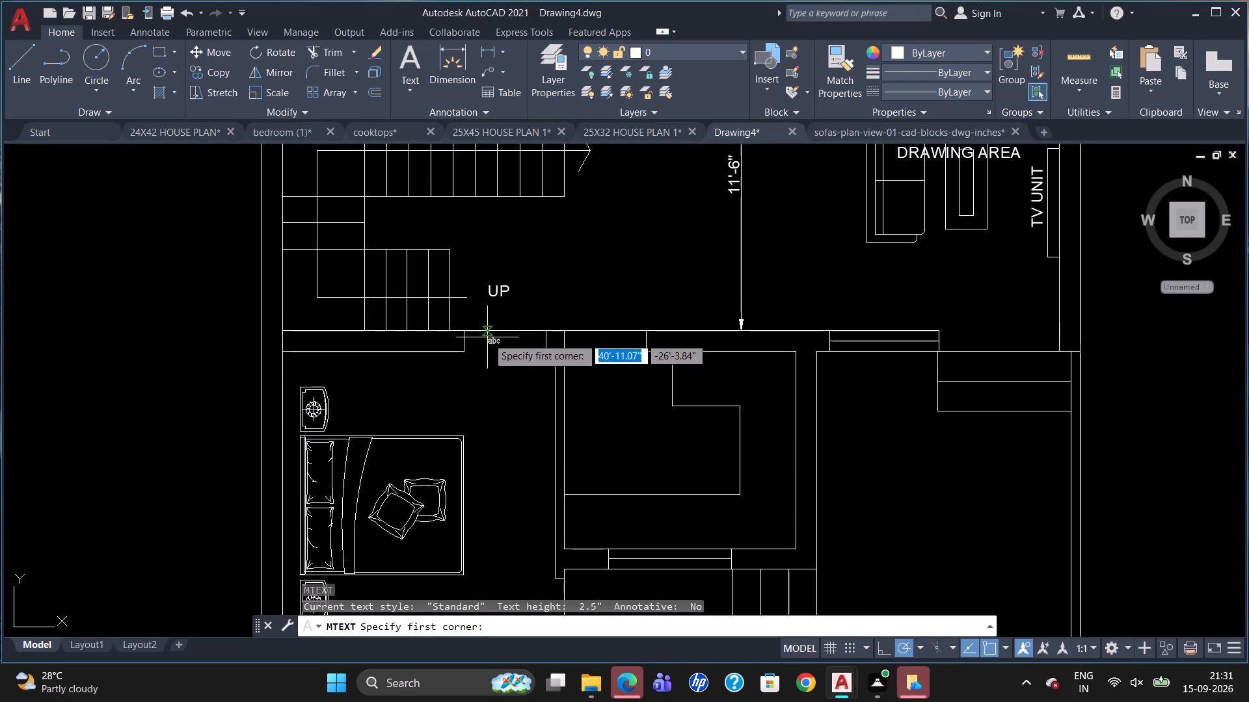
{"action": "left_click_drag", "start_coordinate": [487, 337], "coordinate": [494, 353]}
{"action": "left_click", "coordinate": [518, 357]}
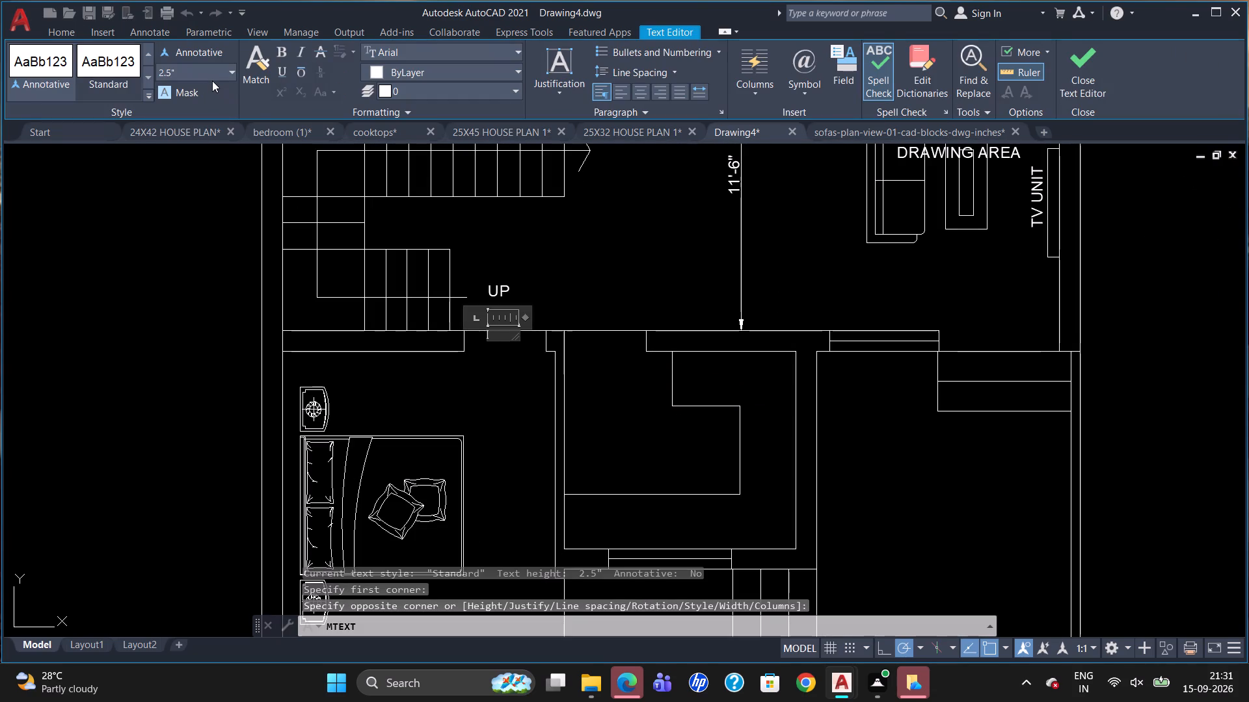
{"action": "left_click", "coordinate": [212, 79]}
{"action": "key", "text": "BackSpace"}
{"action": "key", "text": "5"}
{"action": "key", "text": "Return"}
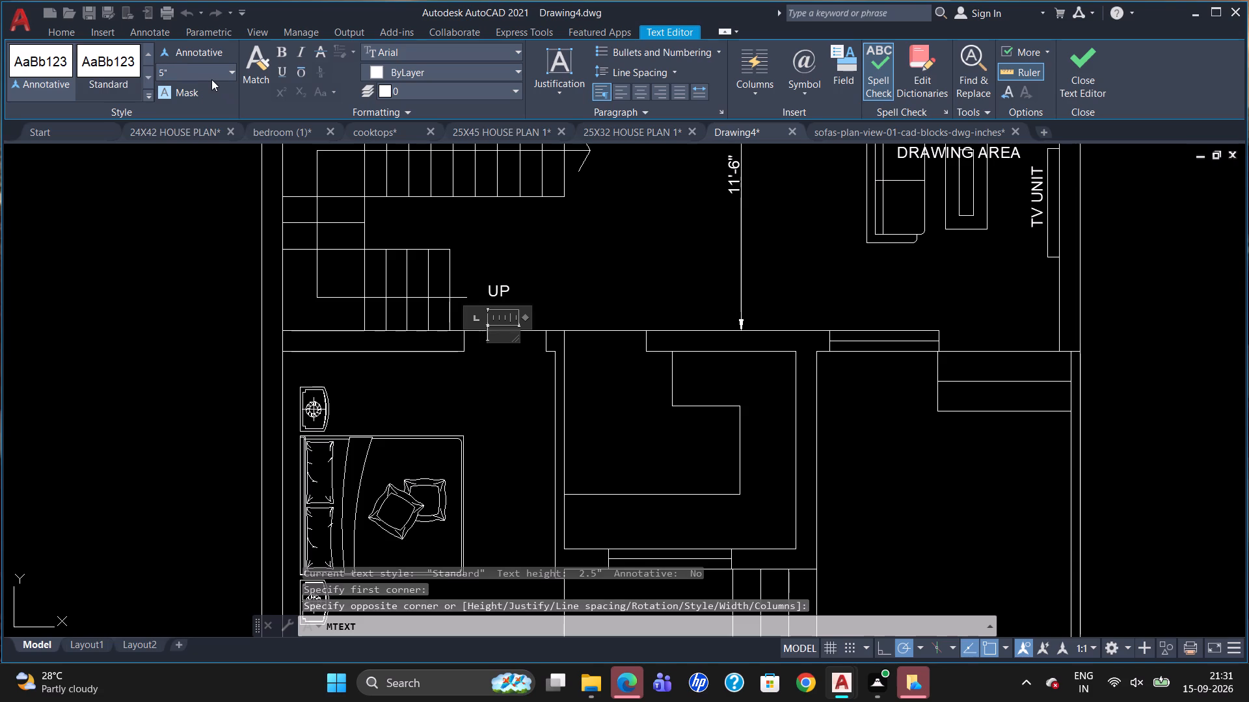
{"action": "type", "text": "D3"}
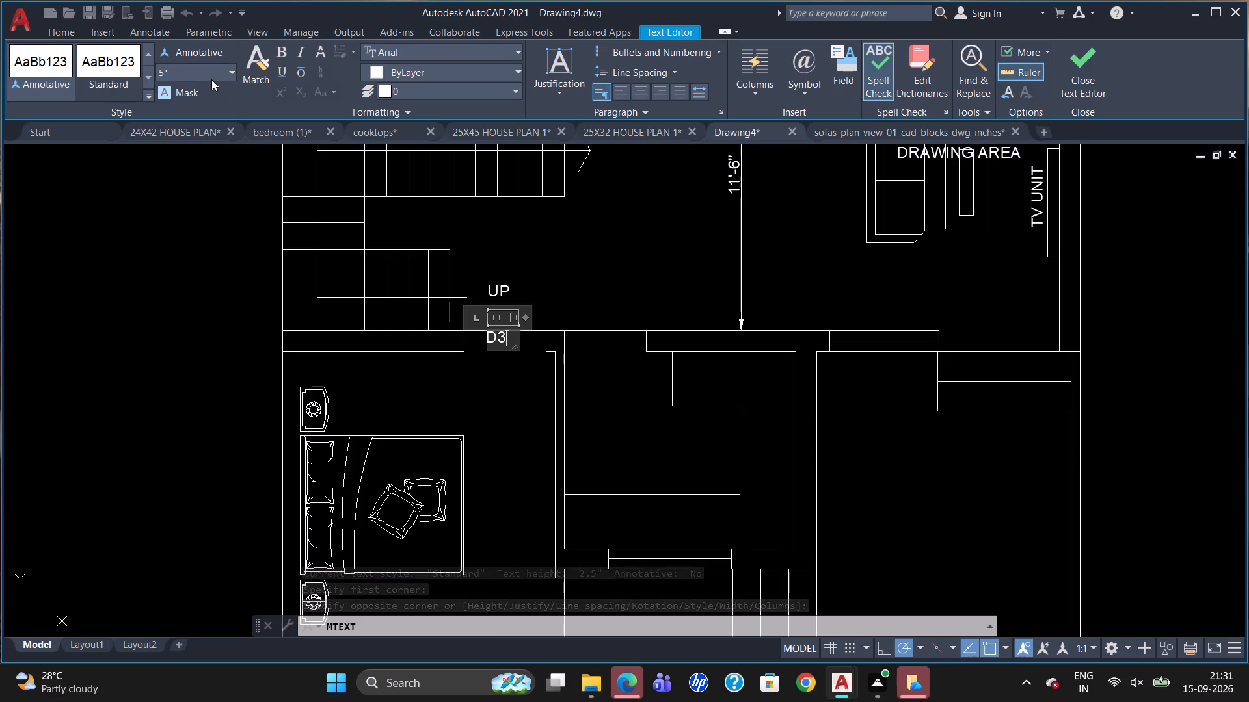
{"action": "left_click", "coordinate": [487, 408]}
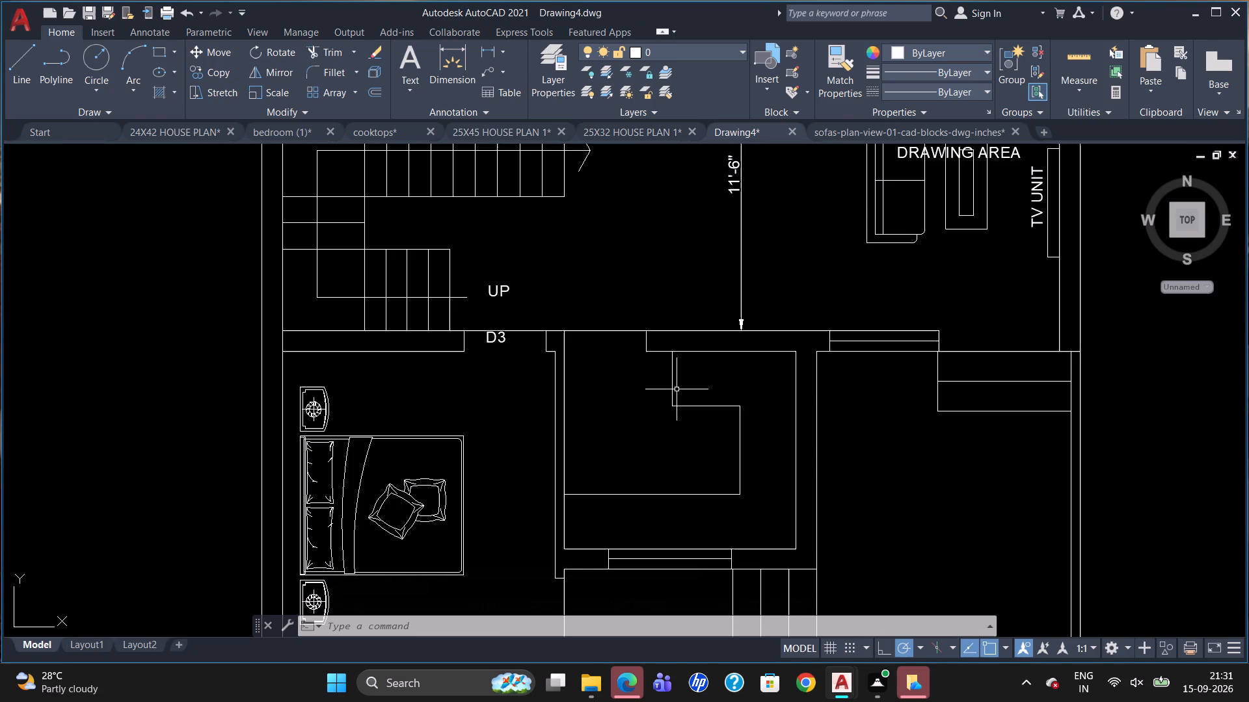
Add the multiline text label D3 at 5" text height in the door opening of the room with the stepped counter.
{"action": "key", "text": "t"}
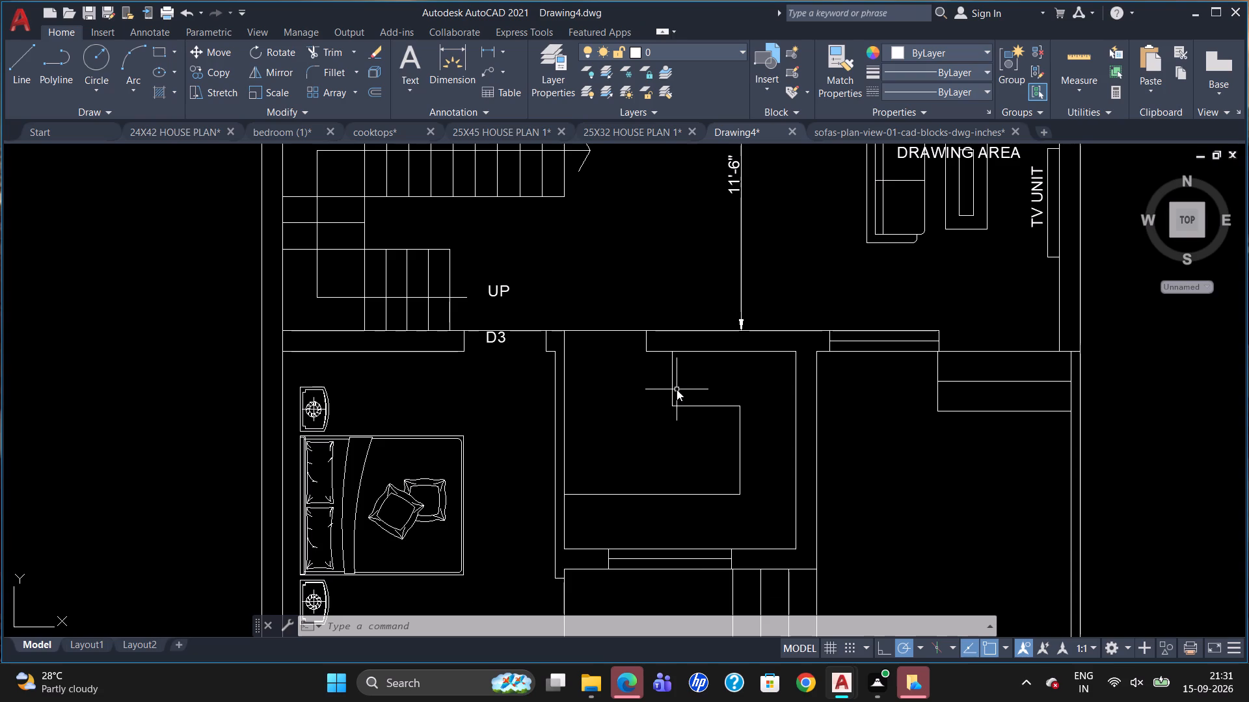
{"action": "key", "text": "Return"}
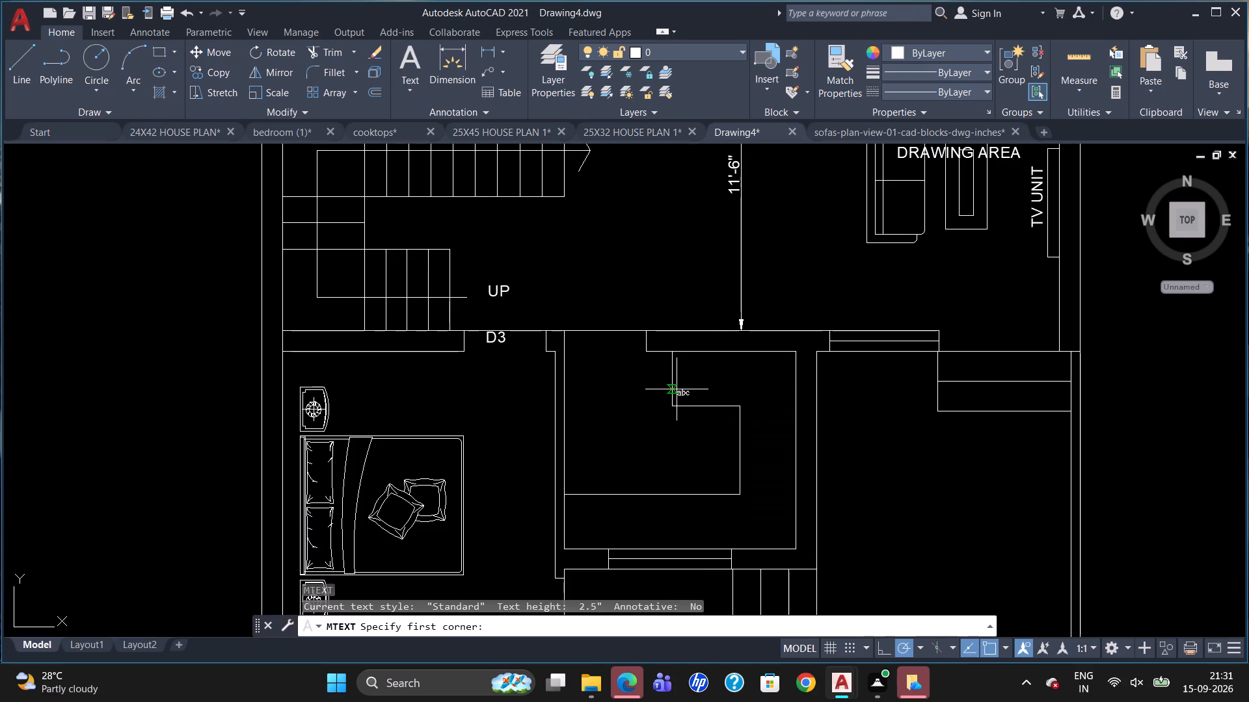
{"action": "left_click_drag", "start_coordinate": [591, 343], "coordinate": [591, 343]}
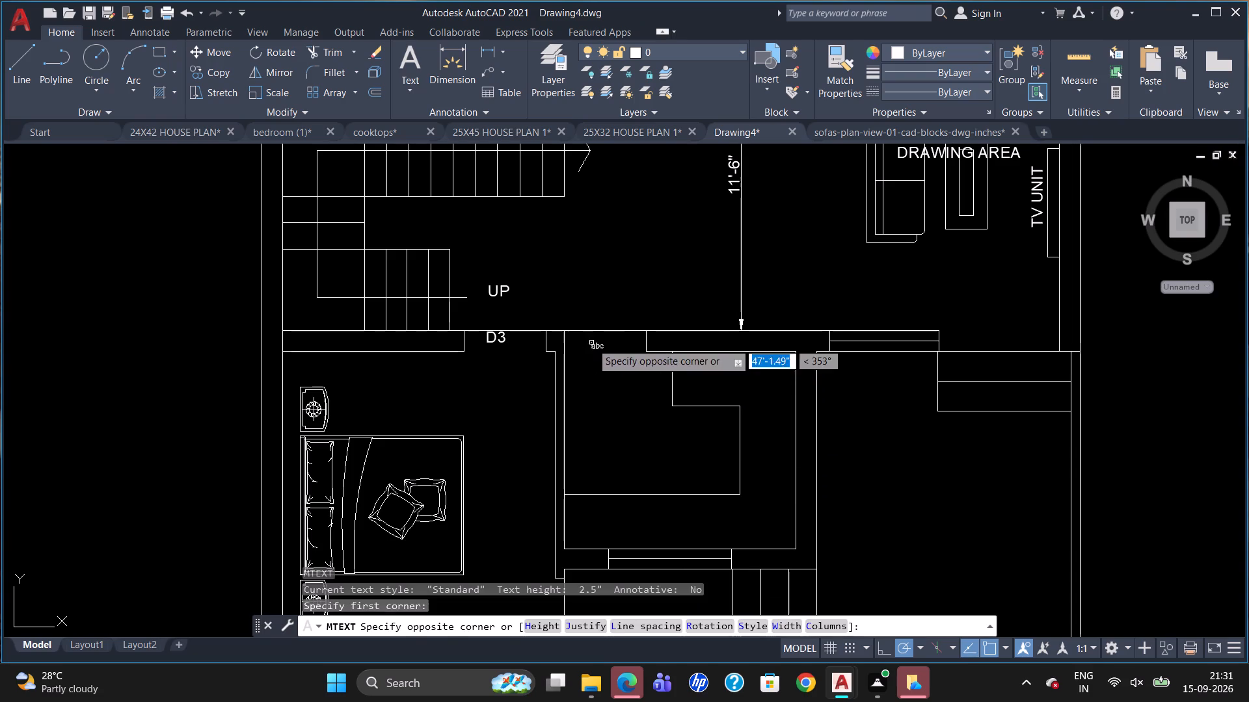
{"action": "left_click_drag", "start_coordinate": [591, 343], "coordinate": [596, 349]}
{"action": "left_click", "coordinate": [613, 359]}
{"action": "left_click", "coordinate": [205, 72]}
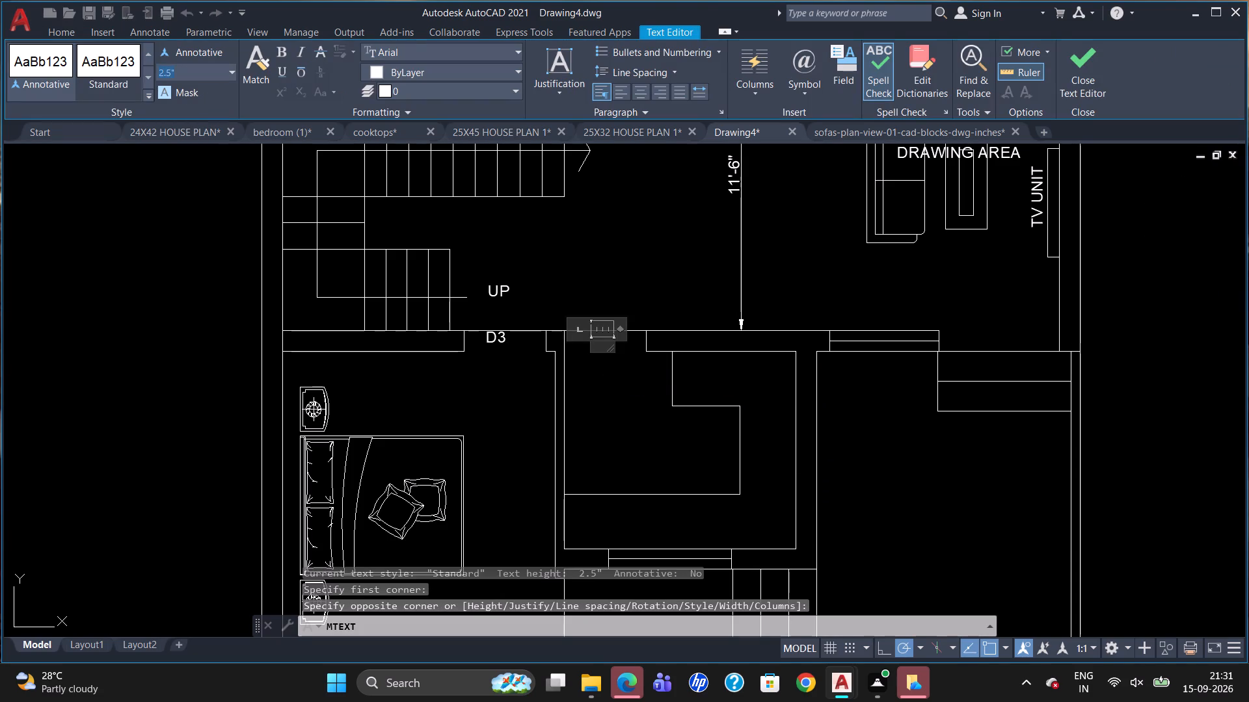
{"action": "key", "text": "BackSpace"}
{"action": "key", "text": "5"}
{"action": "key", "text": "Return"}
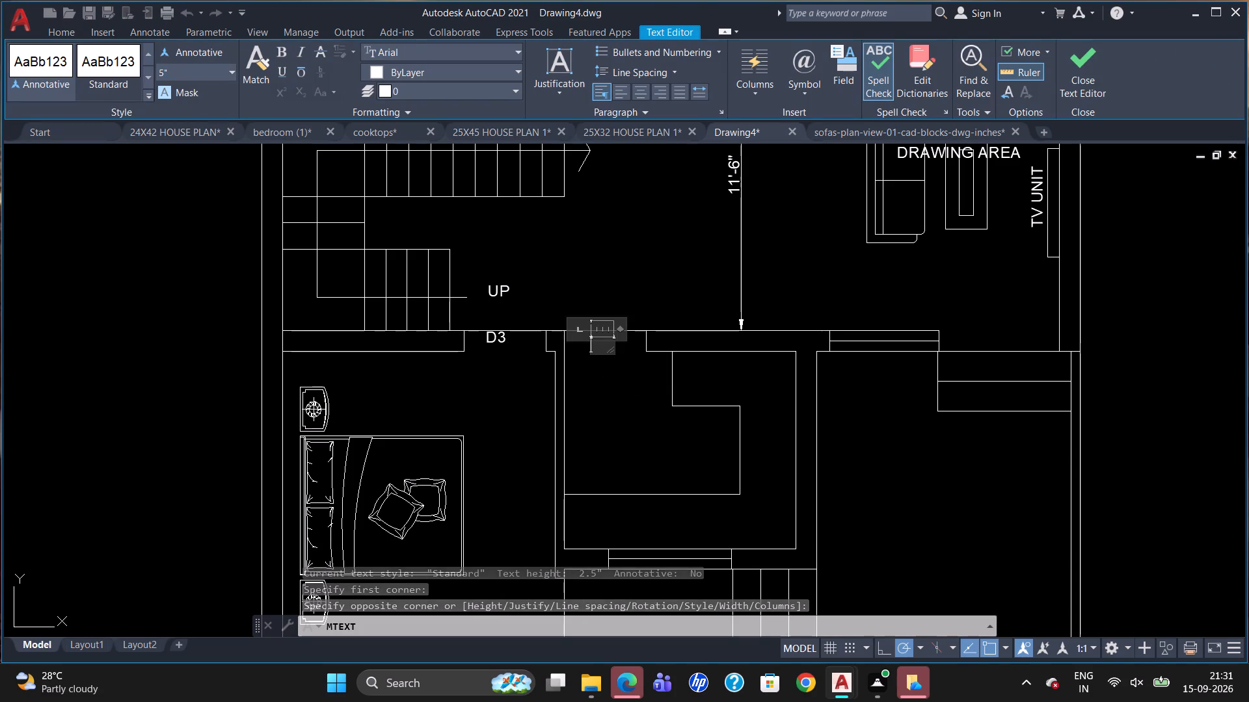
{"action": "type", "text": "D3"}
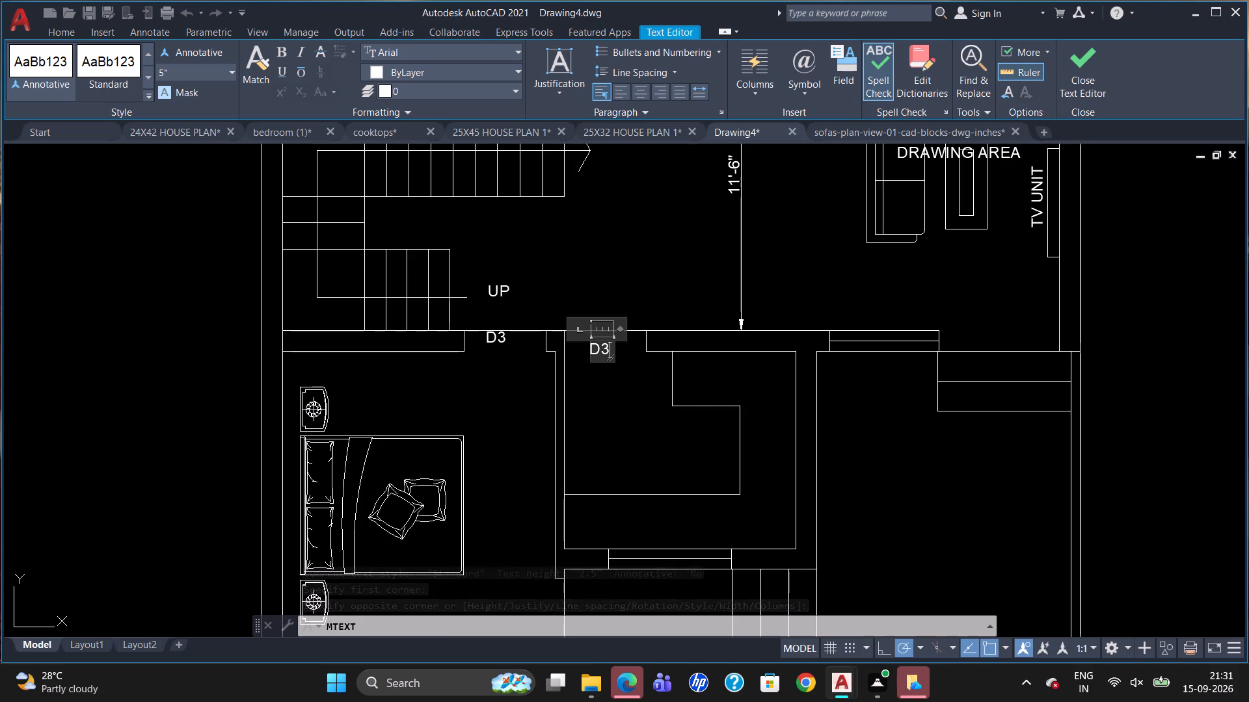
{"action": "left_click", "coordinate": [623, 338]}
{"action": "left_click", "coordinate": [813, 419]}
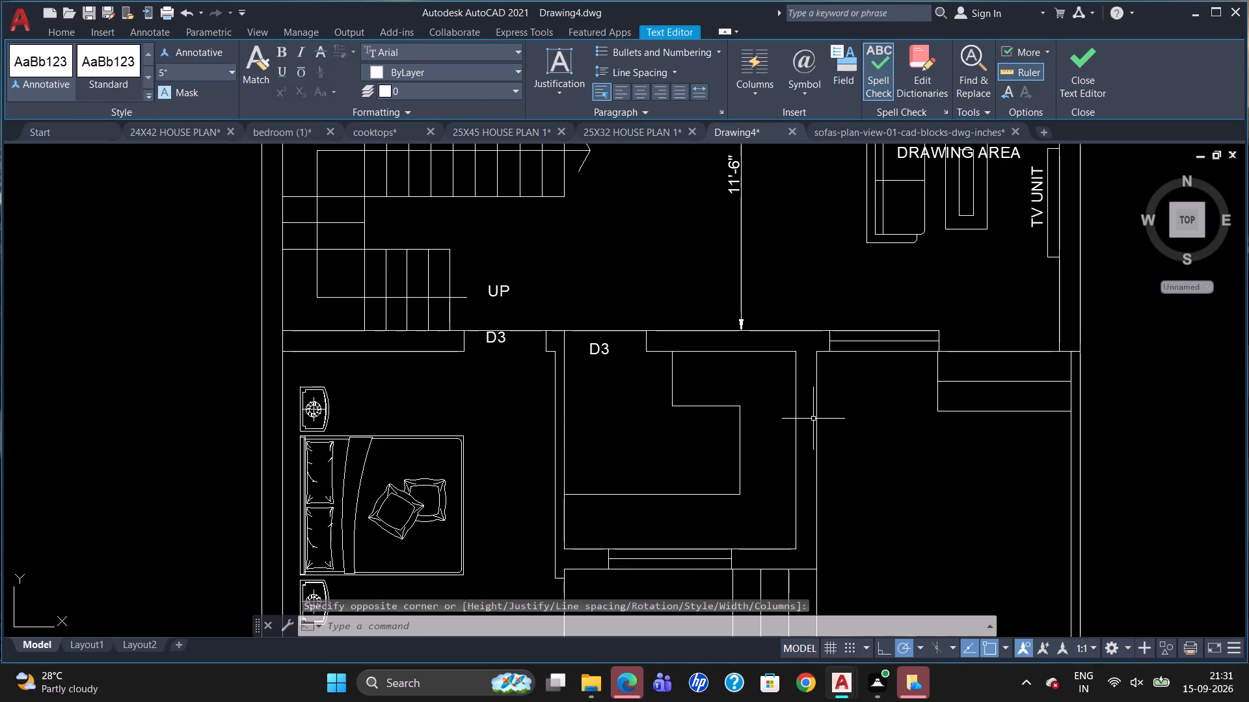
Add the multiline text label W4 at 5" text height just below the window in the drawing area's lower wall.
{"action": "key", "text": "t"}
{"action": "key", "text": "Return"}
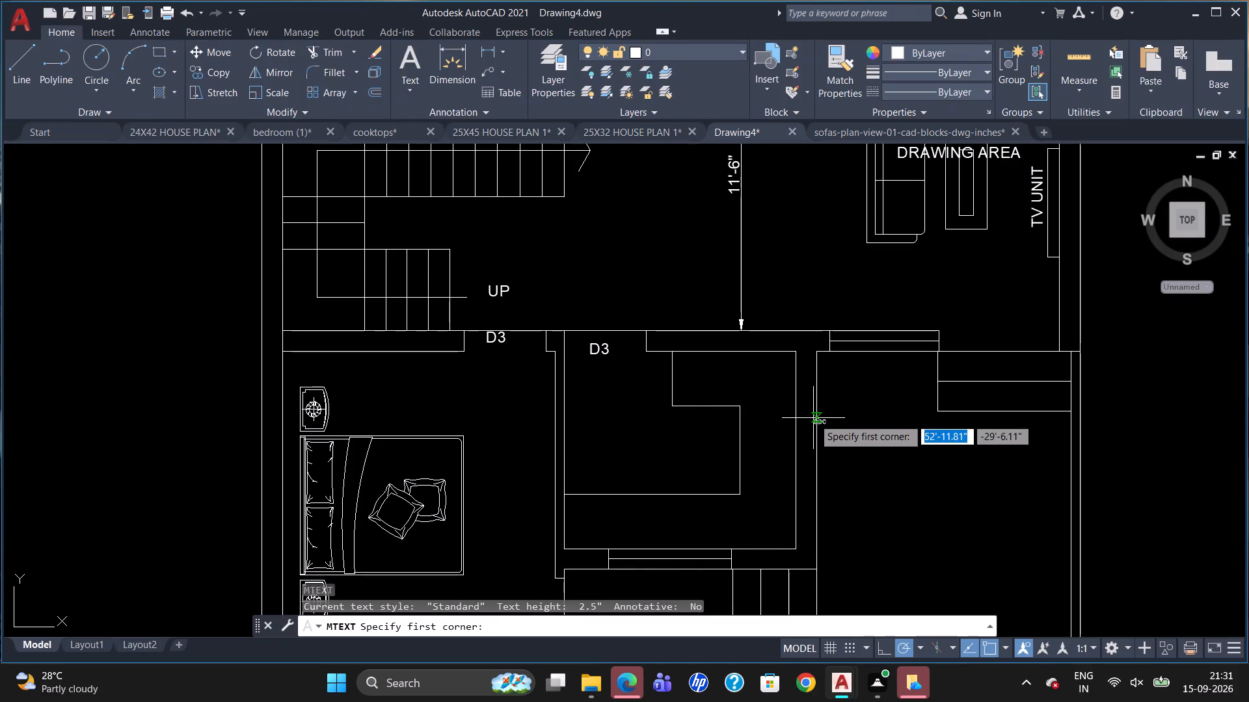
{"action": "left_click", "coordinate": [855, 358]}
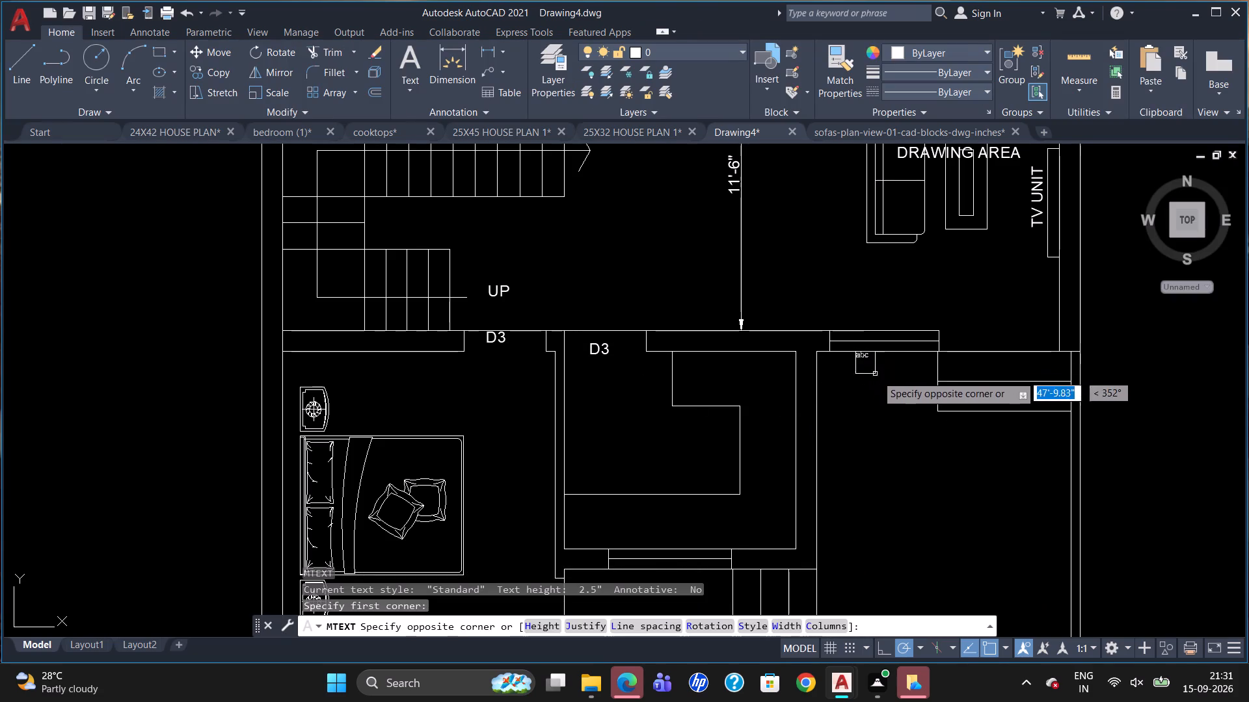
{"action": "left_click", "coordinate": [915, 373]}
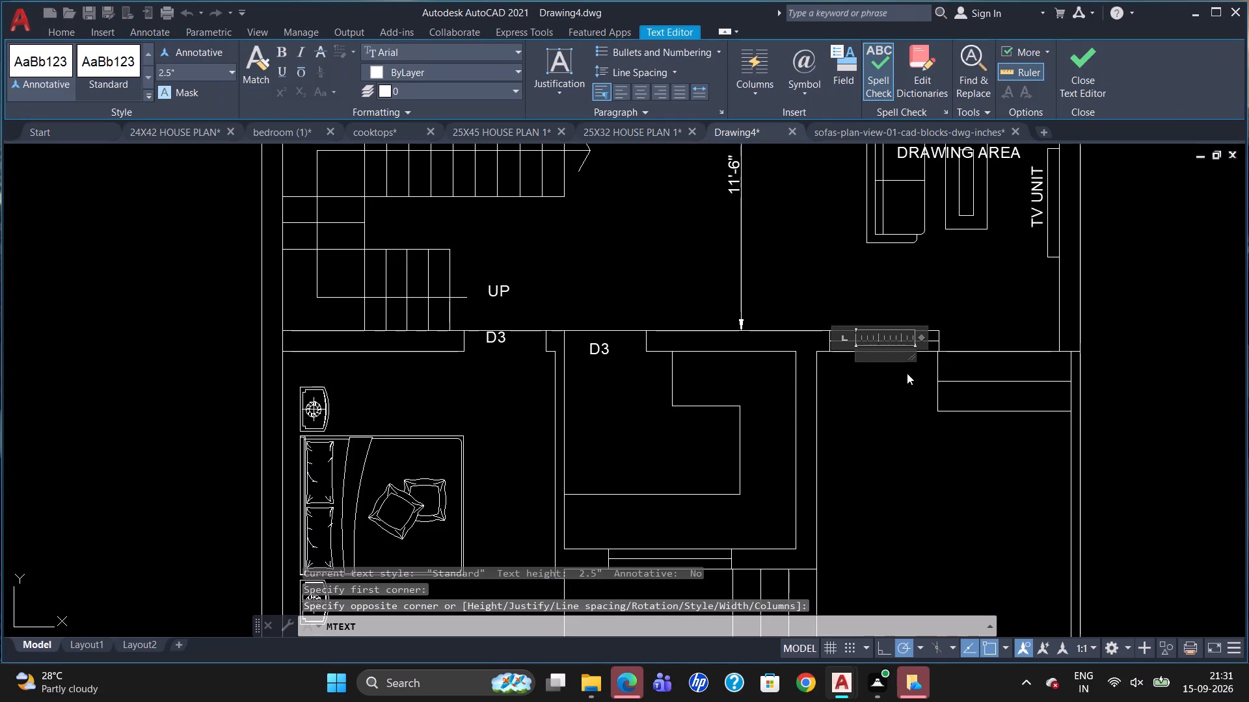
{"action": "left_click", "coordinate": [198, 77]}
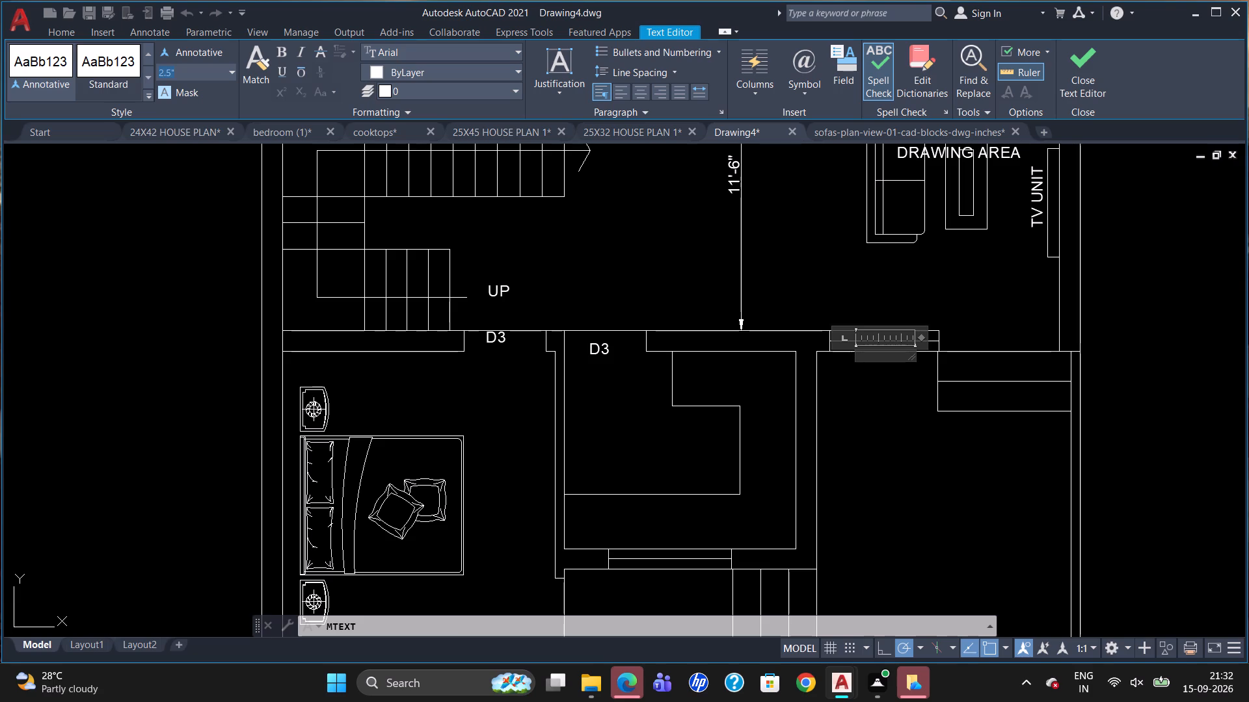
{"action": "type", "text": "W4"}
{"action": "key", "text": "BackSpace"}
{"action": "key", "text": "BackSpace"}
{"action": "key", "text": "5"}
{"action": "key", "text": "Return"}
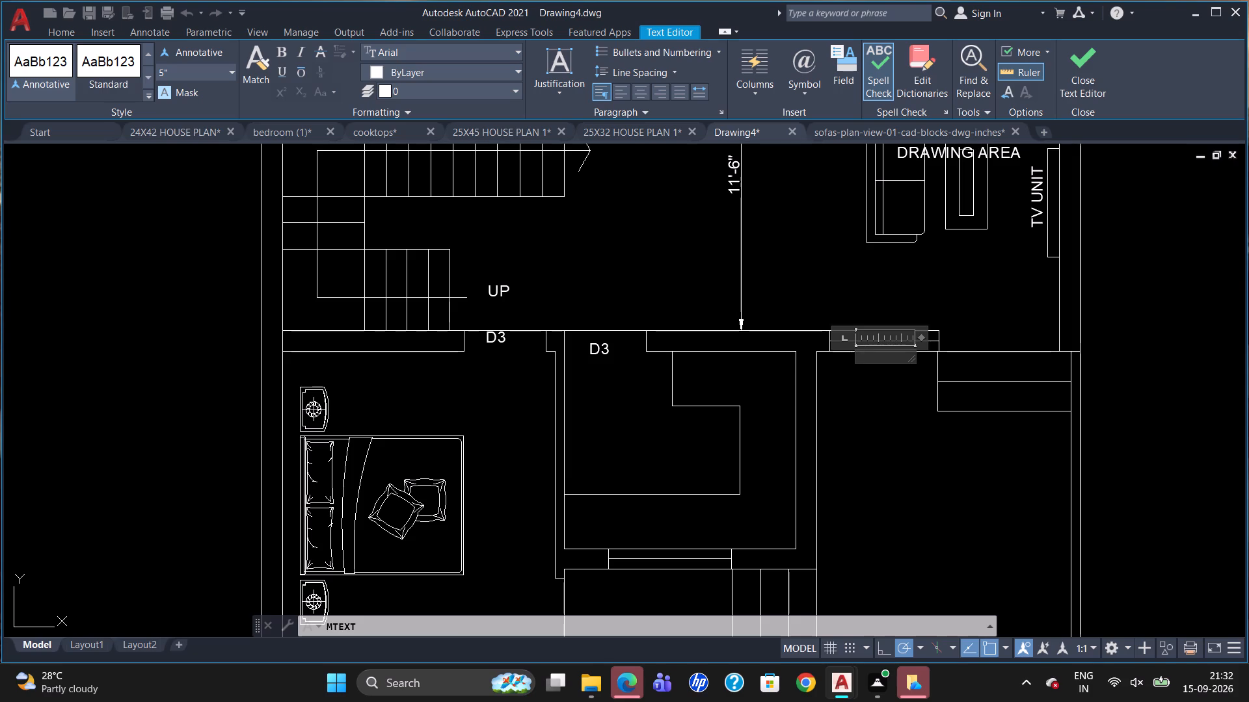
{"action": "type", "text": "W4"}
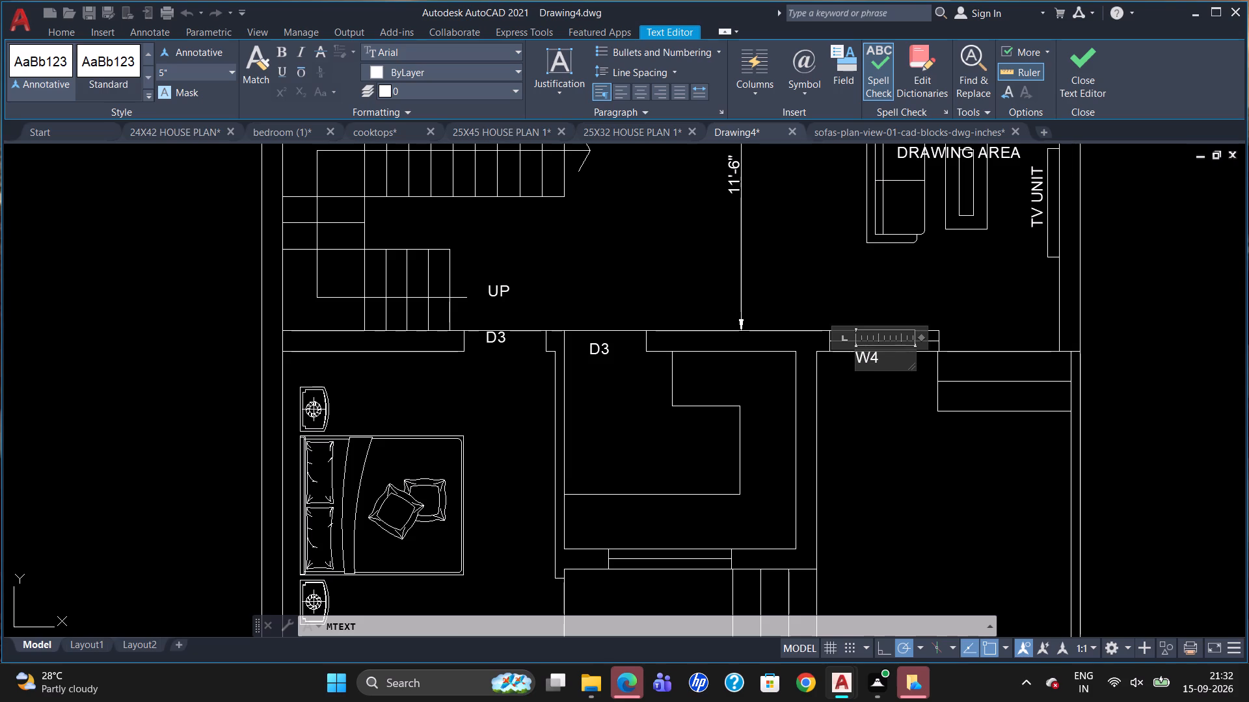
{"action": "left_click", "coordinate": [902, 465]}
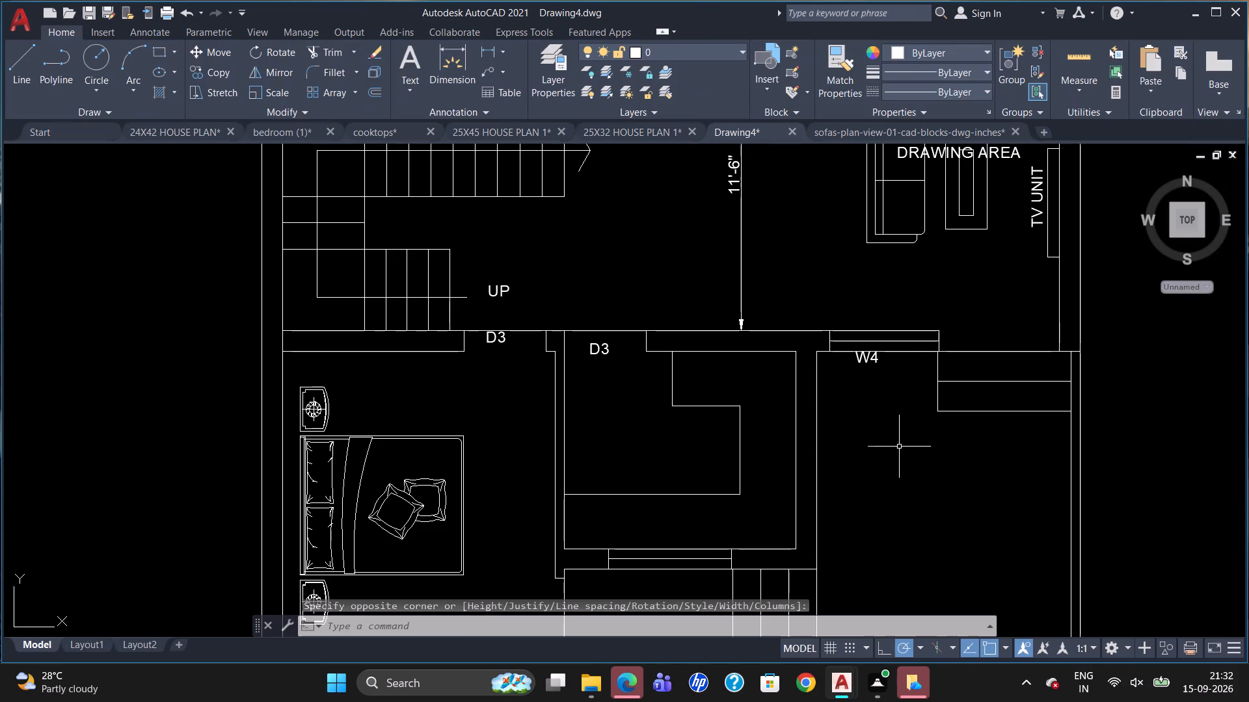
{"action": "scroll", "coordinate": [850, 356], "scroll_direction": "down", "scroll_amount": 1}
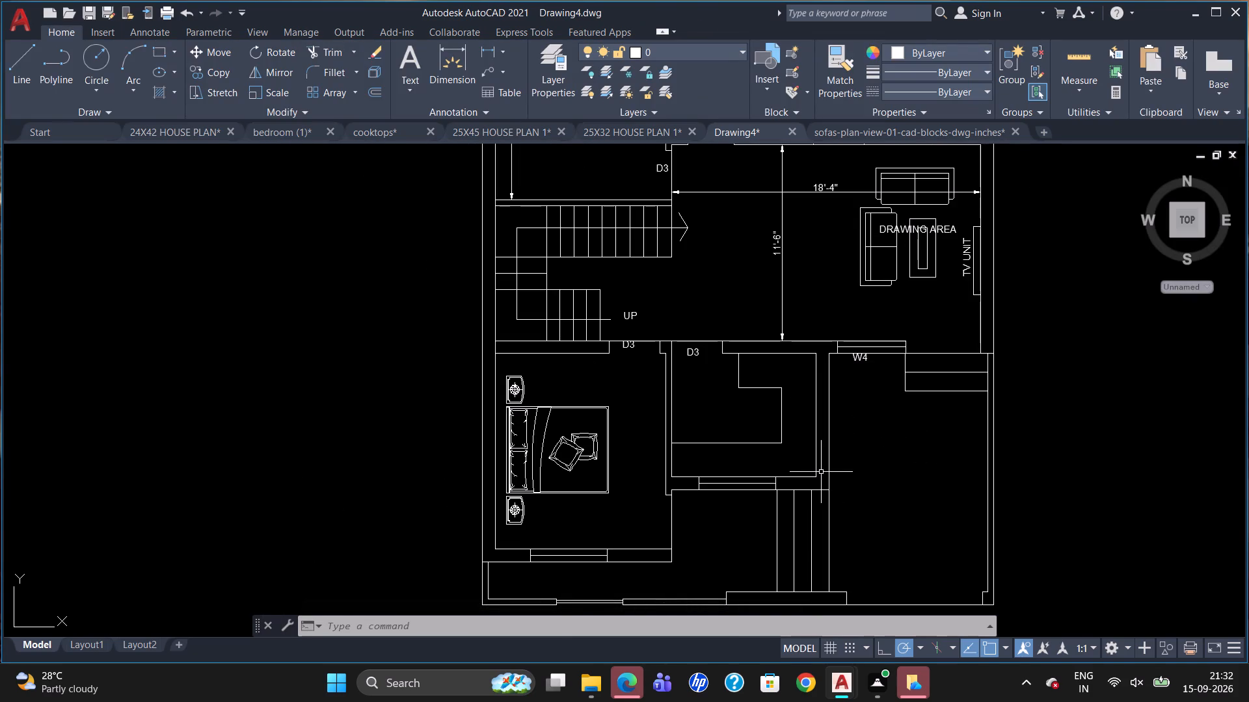
{"action": "scroll", "coordinate": [724, 303], "scroll_direction": "down", "scroll_amount": 1}
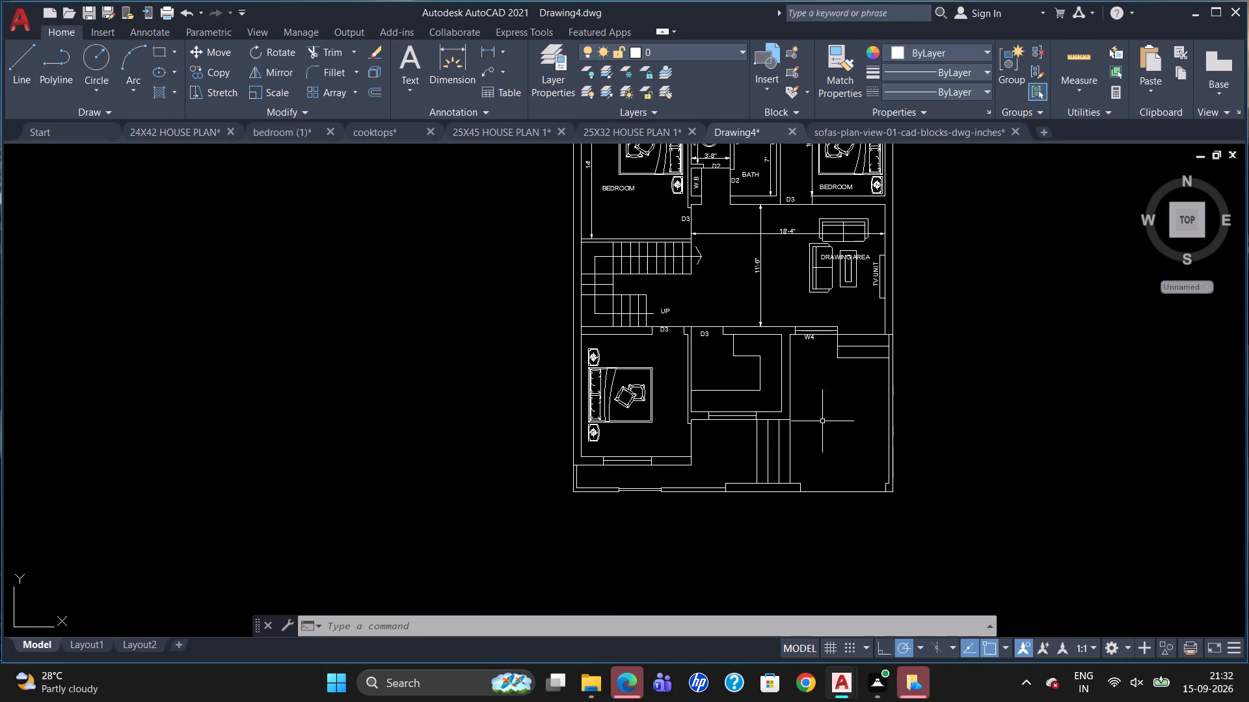
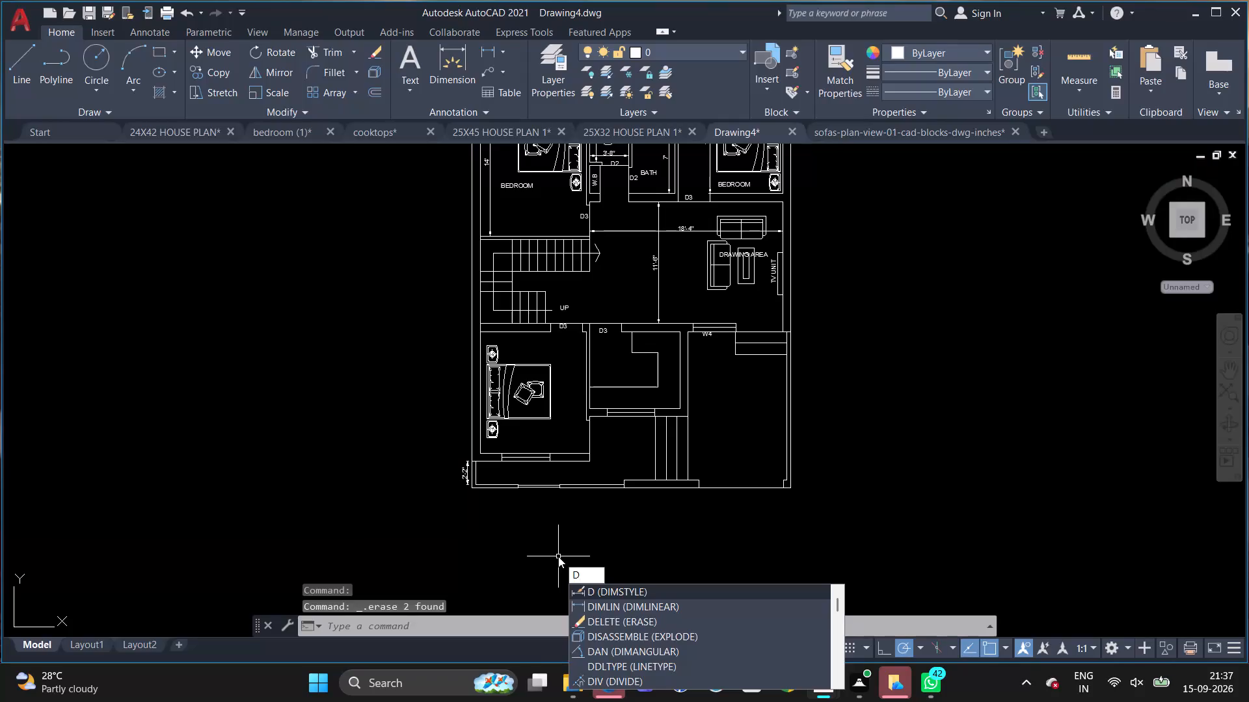
Add a vertical linear dimension for the interior height of the bedroom below the staircase, placed between the bed and the room's right wall.
{"action": "type", "text": "LI"}
{"action": "key", "text": "Return"}
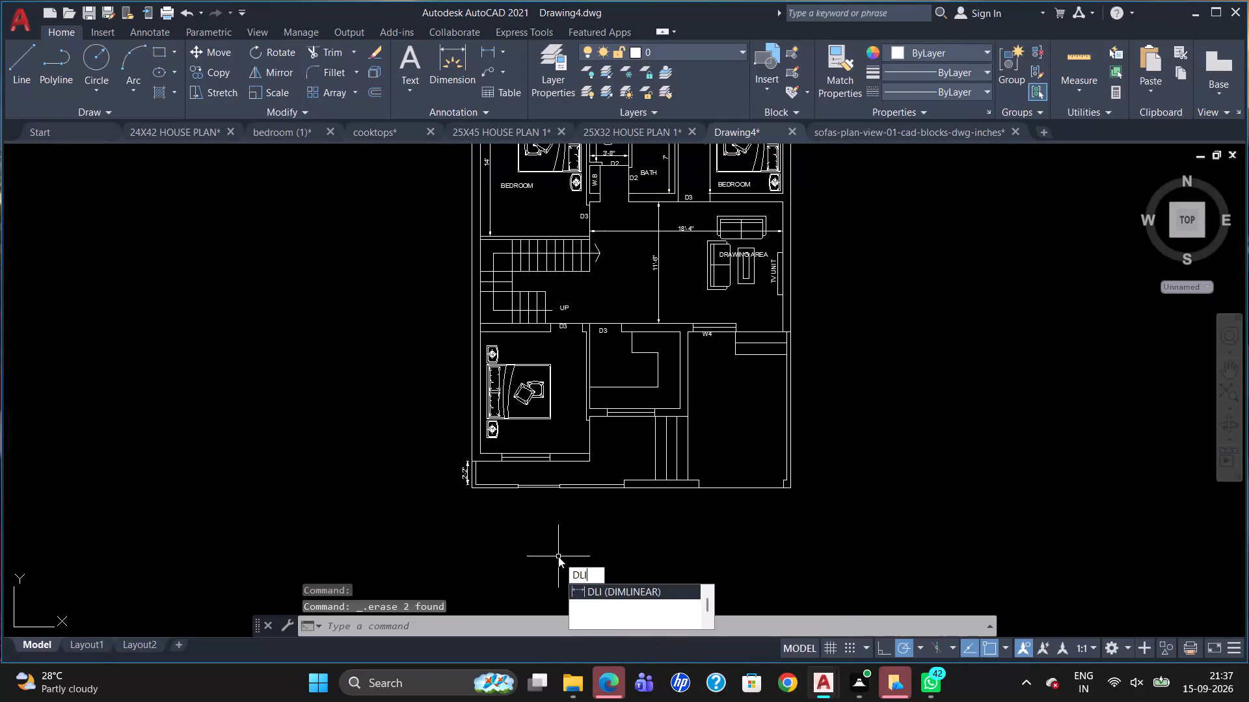
{"action": "left_click", "coordinate": [481, 331]}
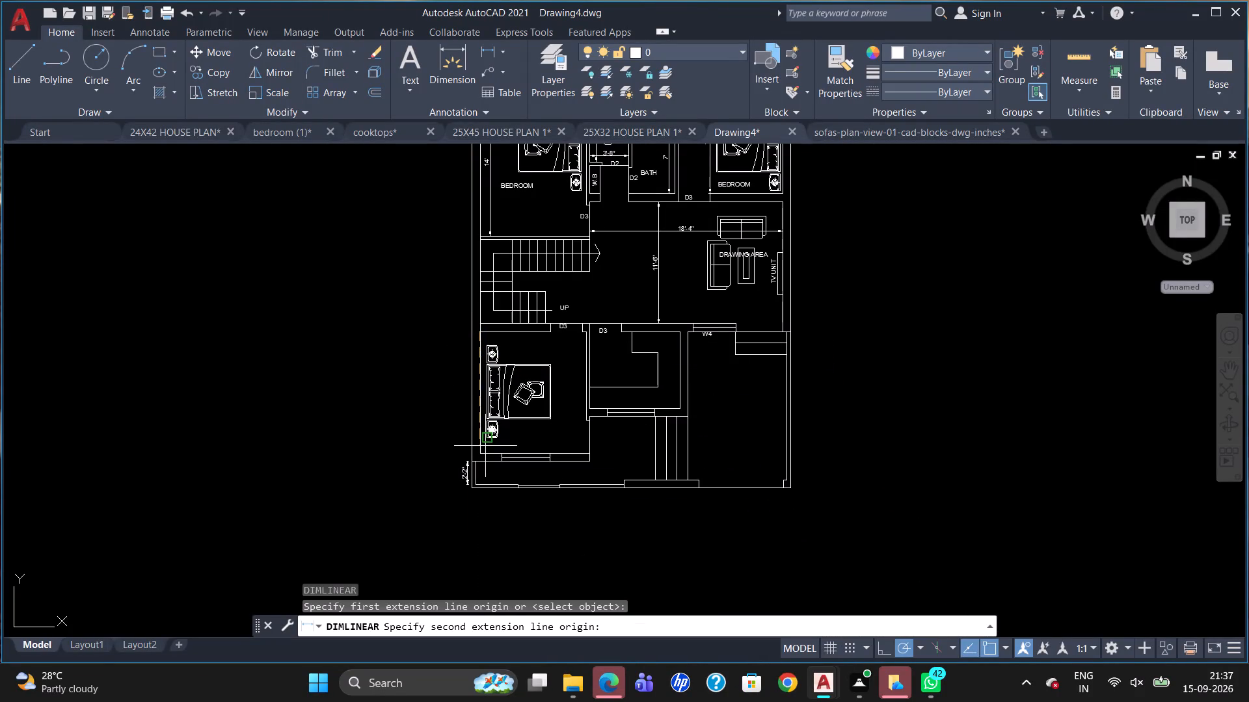
{"action": "left_click", "coordinate": [484, 449]}
{"action": "left_click", "coordinate": [567, 431]}
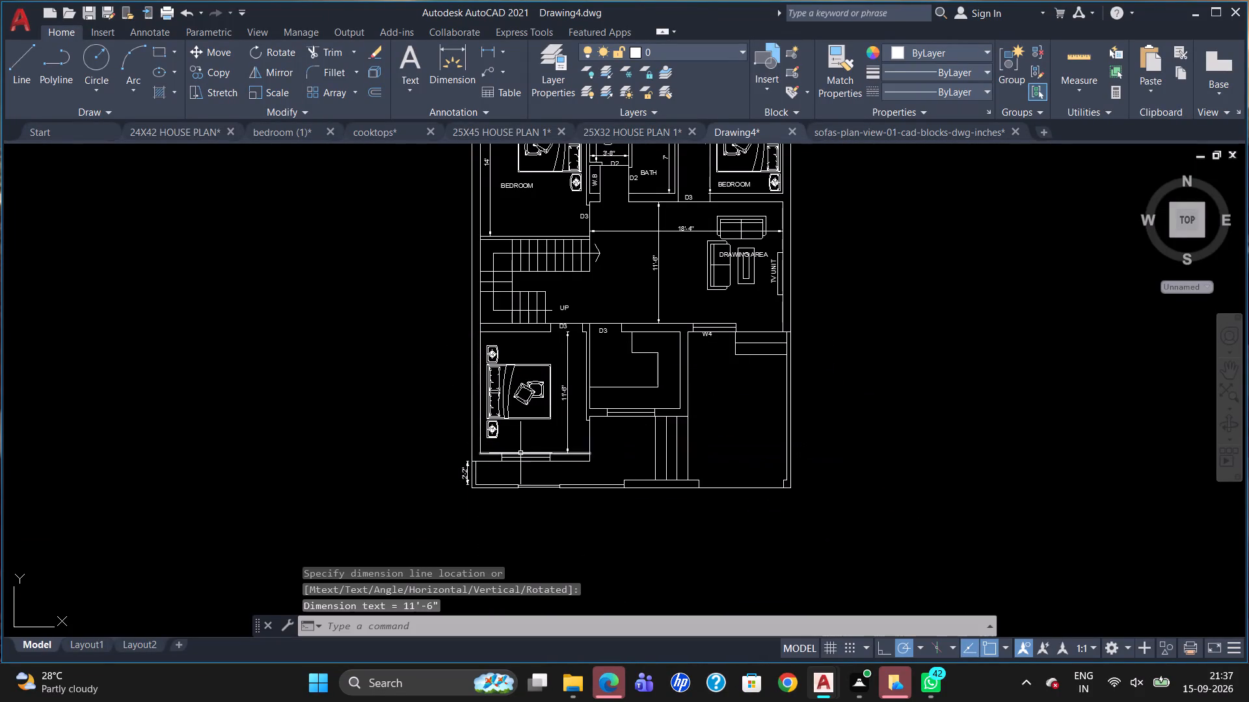
Add a horizontal linear dimension for the width of the bedroom below the staircase, placed just above its lower wall.
{"action": "key", "text": "space"}
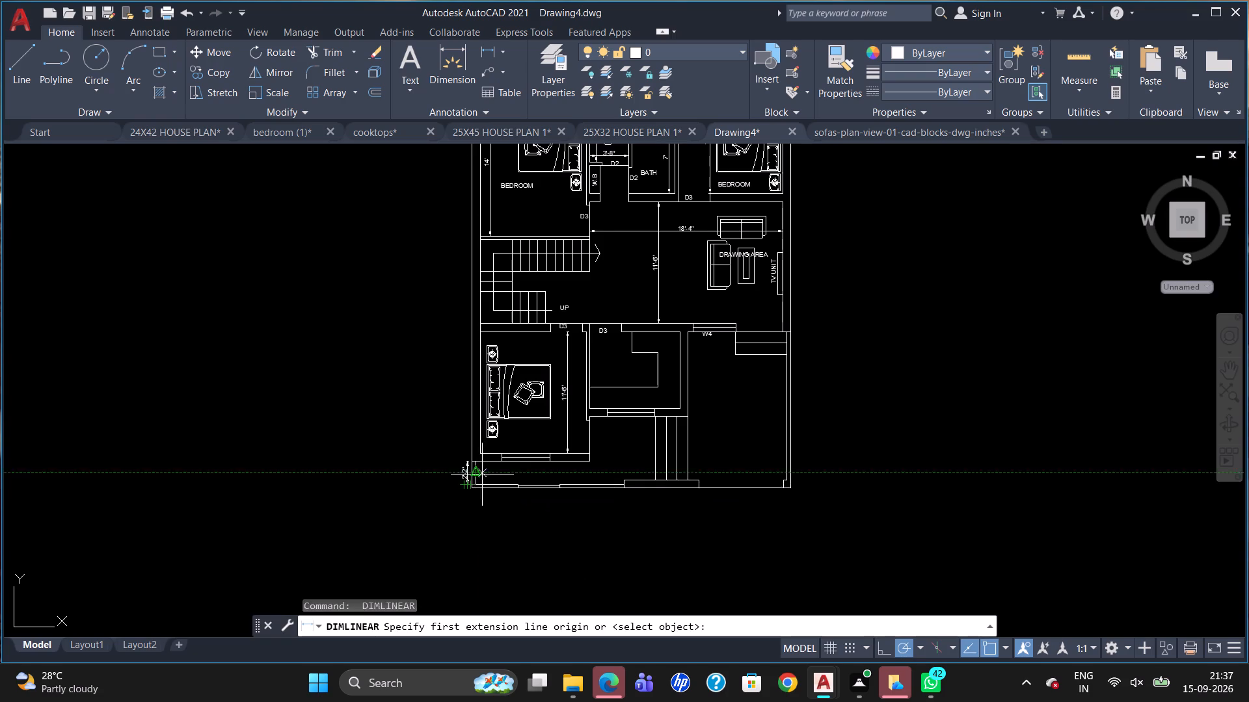
{"action": "scroll", "coordinate": [483, 472], "scroll_direction": "up", "scroll_amount": 1}
{"action": "left_click", "coordinate": [481, 443]}
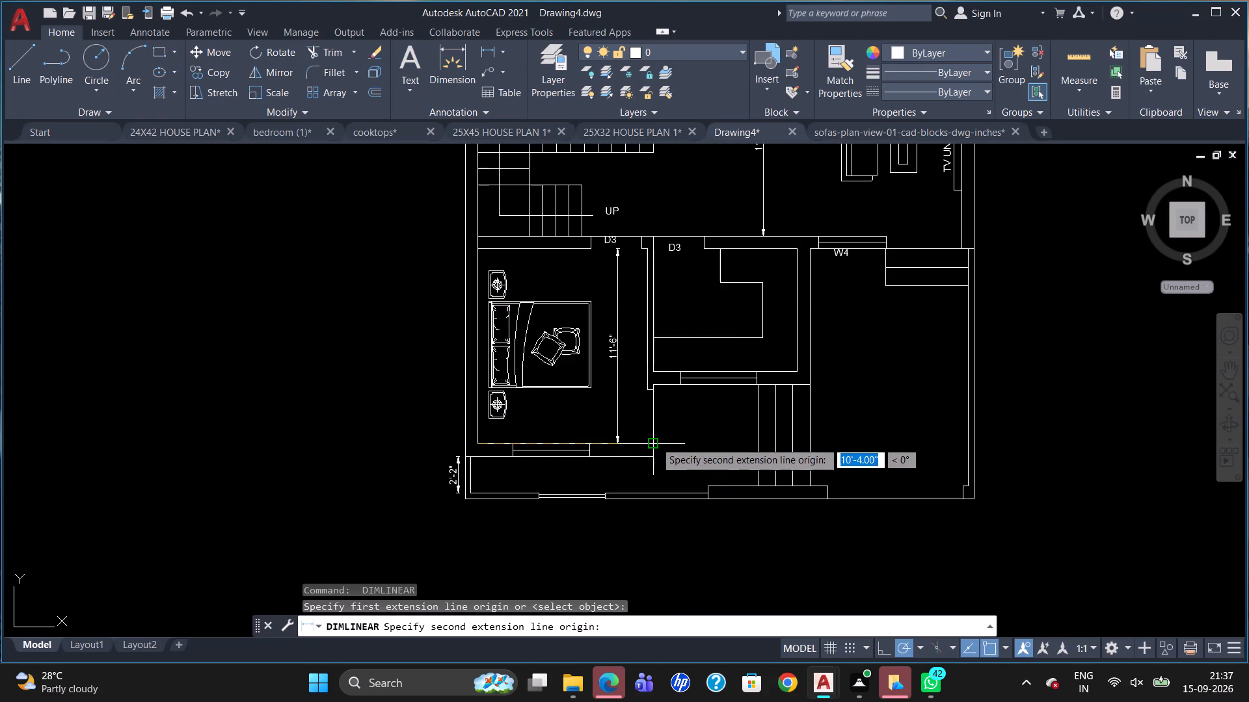
{"action": "left_click", "coordinate": [654, 441]}
{"action": "left_click", "coordinate": [649, 417]}
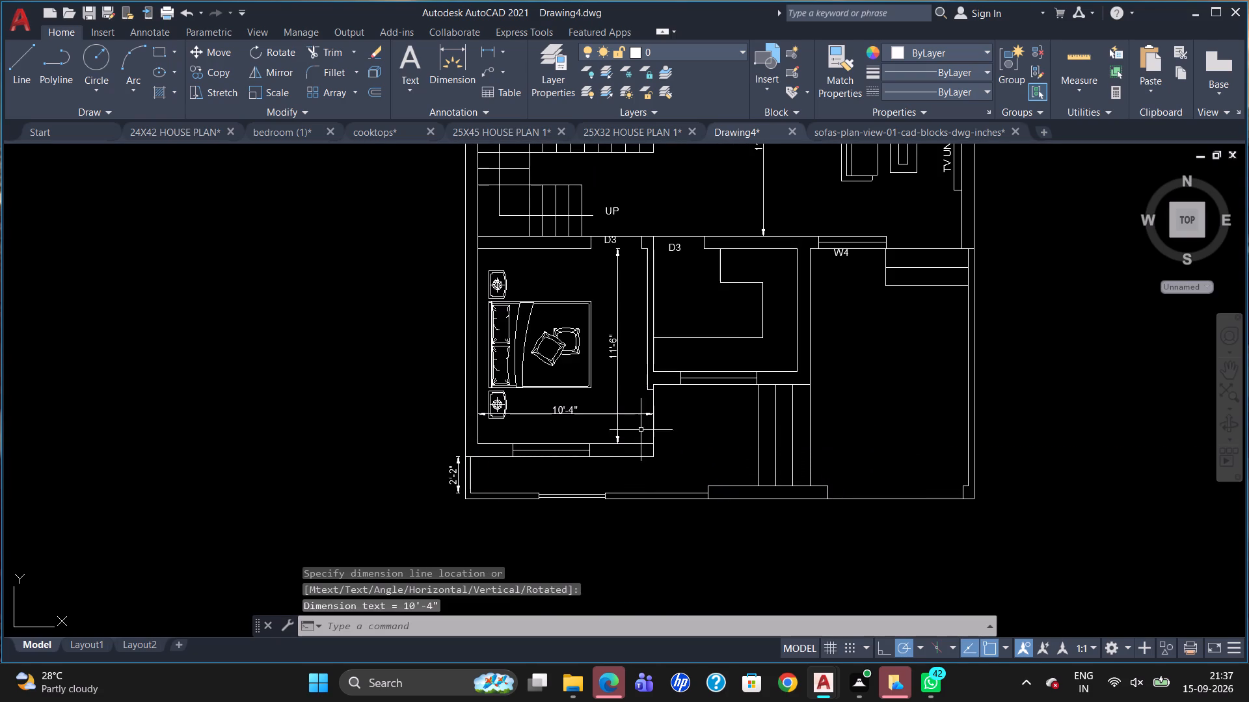
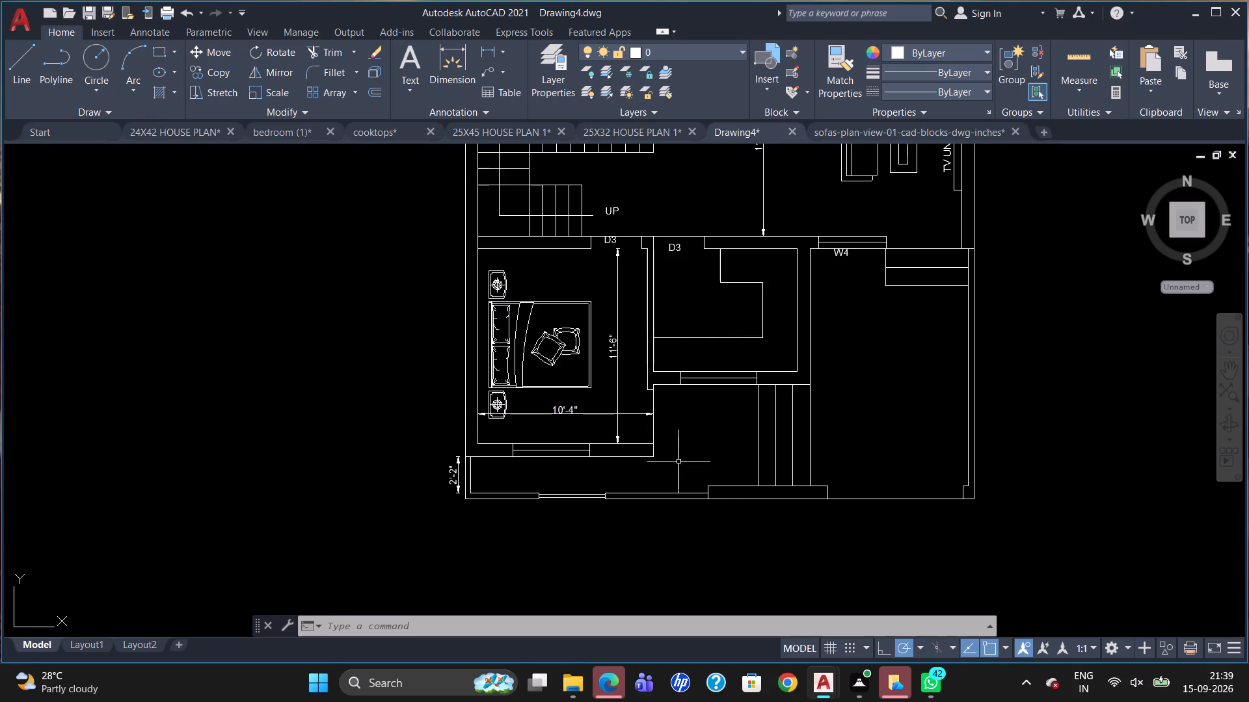
Add a horizontal linear dimension for the interior width of the small room beside the lower bedroom, placed across its middle.
{"action": "scroll", "coordinate": [678, 477], "scroll_direction": "down", "scroll_amount": 1}
{"action": "scroll", "coordinate": [766, 197], "scroll_direction": "up", "scroll_amount": 2}
{"action": "scroll", "coordinate": [724, 368], "scroll_direction": "down", "scroll_amount": 2}
{"action": "scroll", "coordinate": [724, 200], "scroll_direction": "up", "scroll_amount": 2}
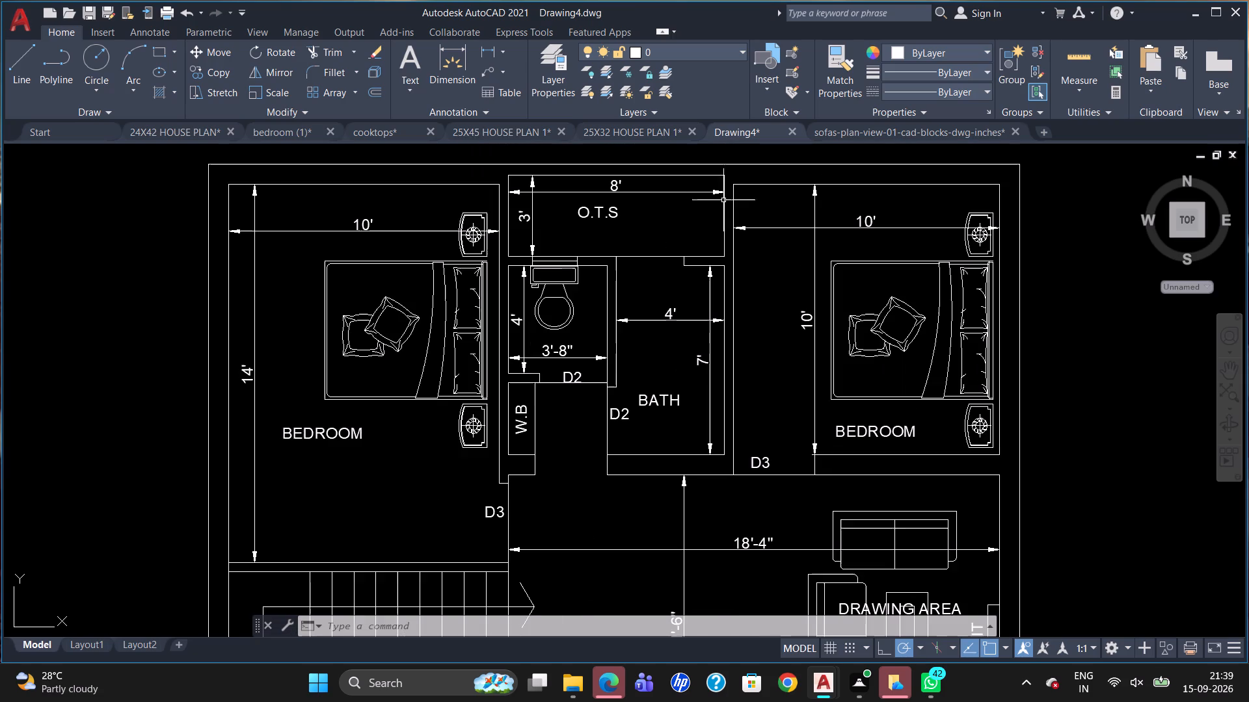
{"action": "scroll", "coordinate": [619, 314], "scroll_direction": "down", "scroll_amount": 1}
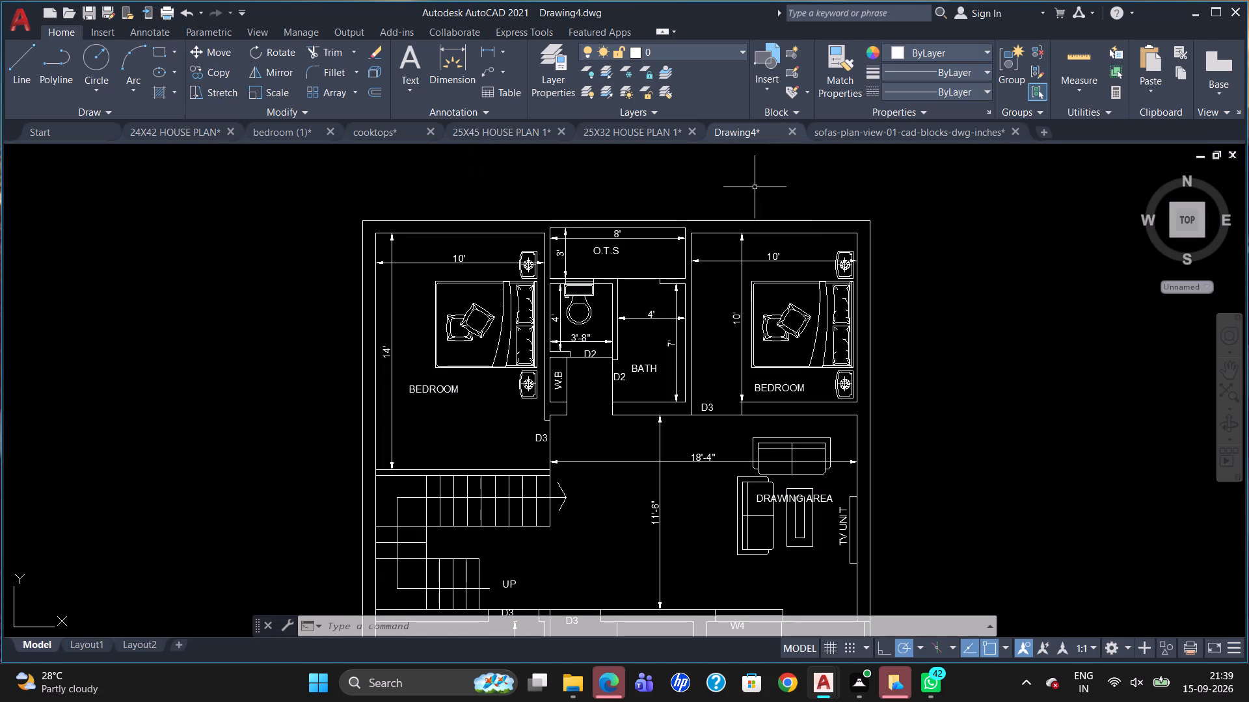
{"action": "scroll", "coordinate": [651, 253], "scroll_direction": "down", "scroll_amount": 1}
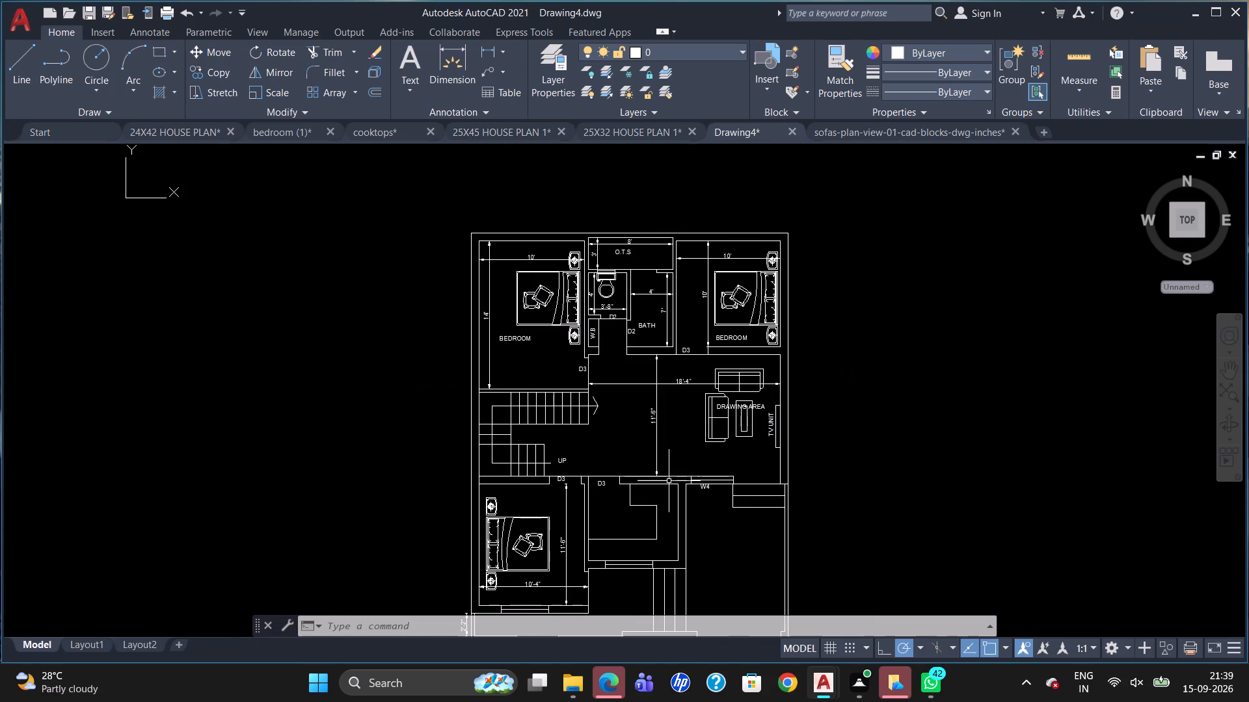
{"action": "scroll", "coordinate": [588, 478], "scroll_direction": "up", "scroll_amount": 1}
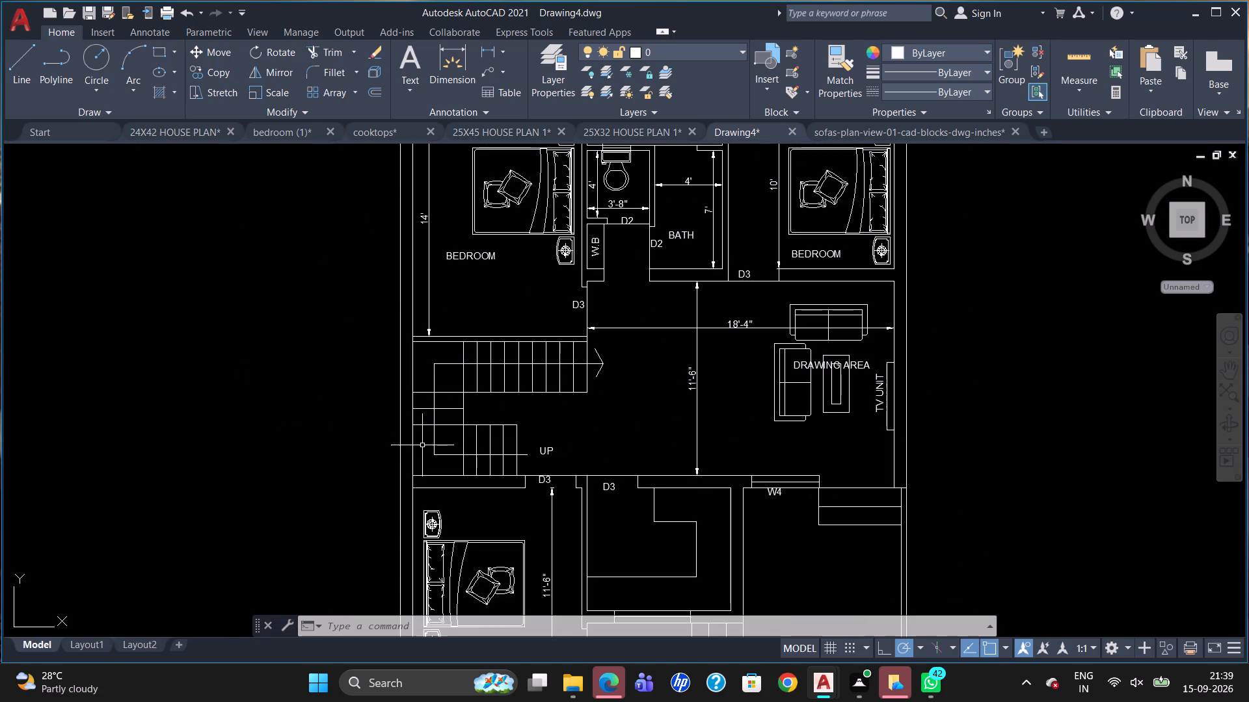
{"action": "scroll", "coordinate": [611, 322], "scroll_direction": "down", "scroll_amount": 1}
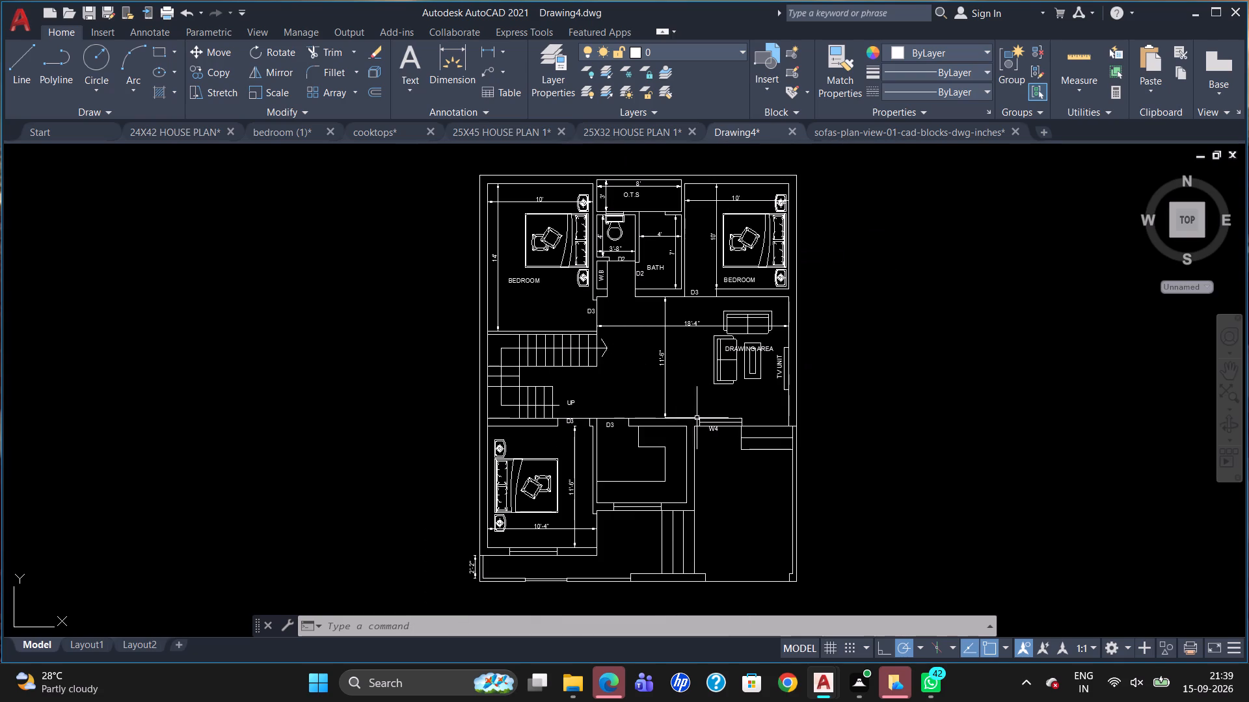
{"action": "scroll", "coordinate": [678, 543], "scroll_direction": "up", "scroll_amount": 1}
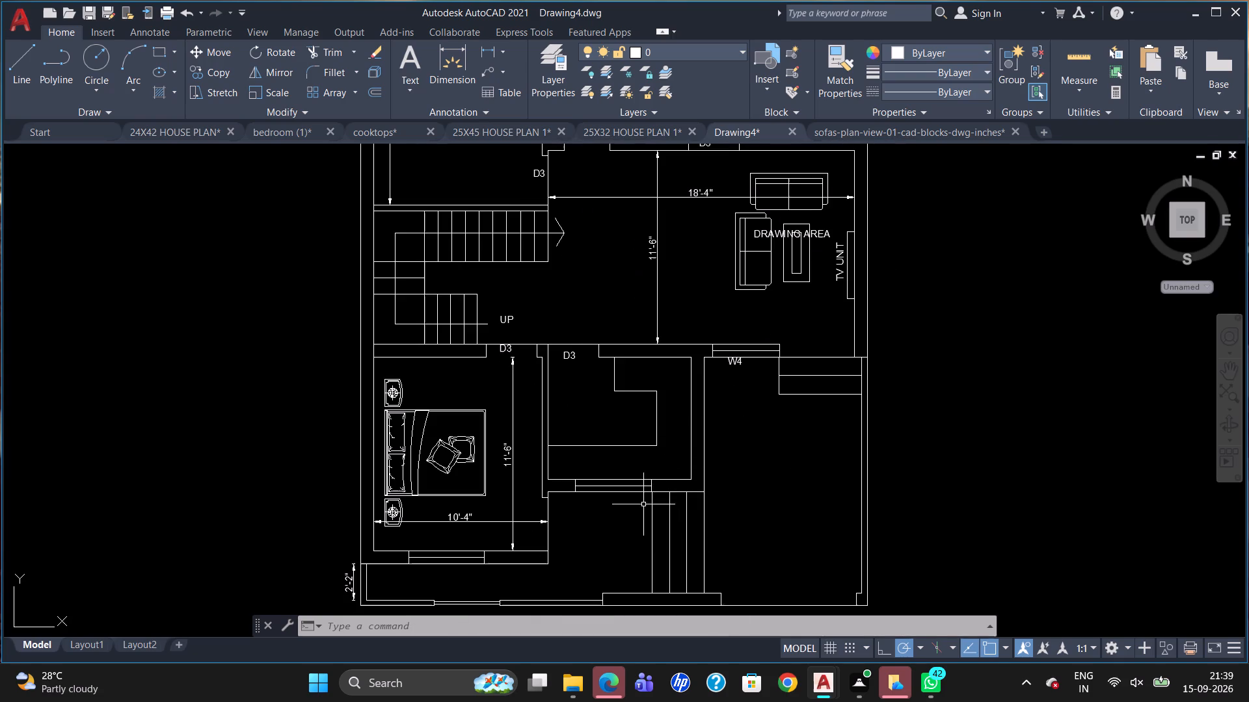
{"action": "type", "text": "DLI"}
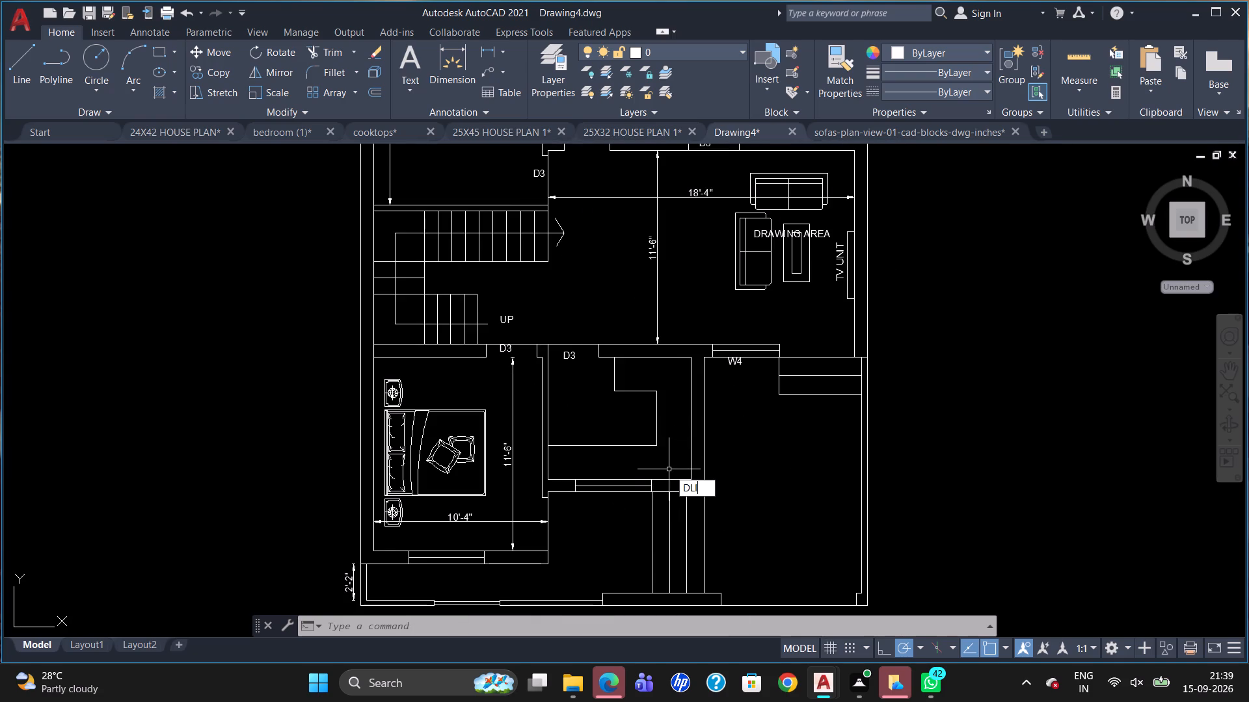
{"action": "key", "text": "Return"}
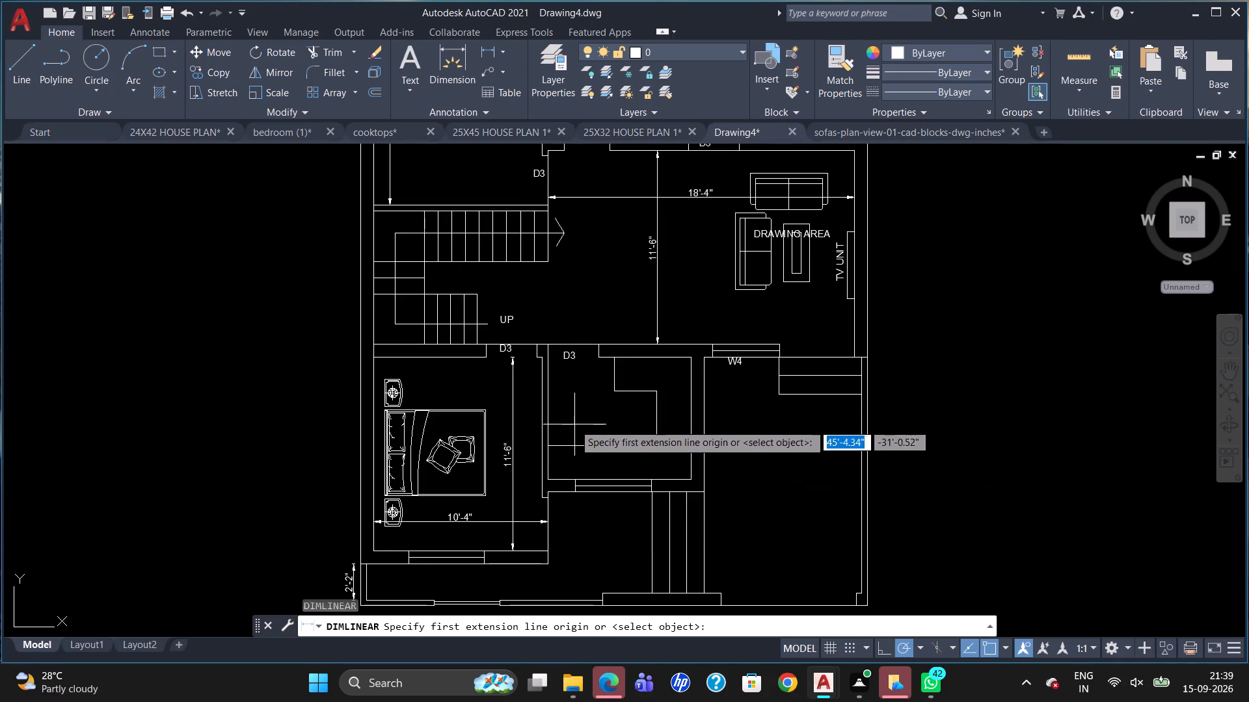
{"action": "left_click", "coordinate": [549, 407]}
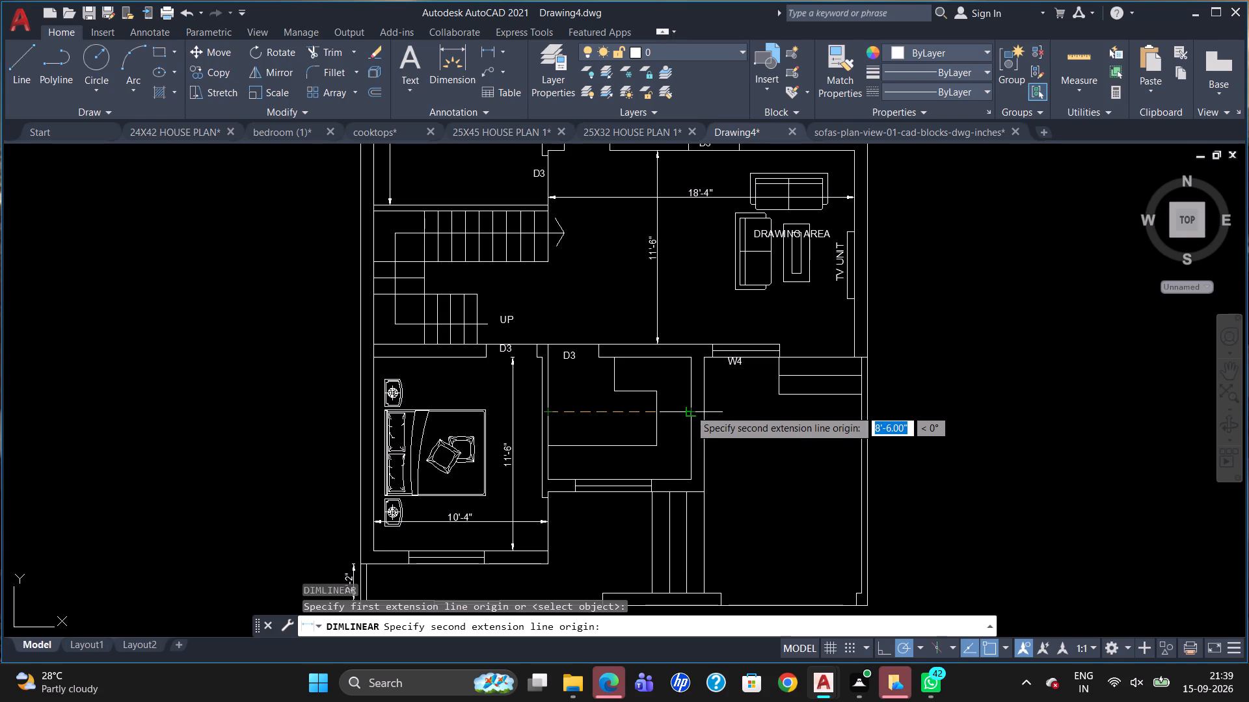
{"action": "left_click", "coordinate": [691, 409]}
{"action": "left_click", "coordinate": [690, 409]}
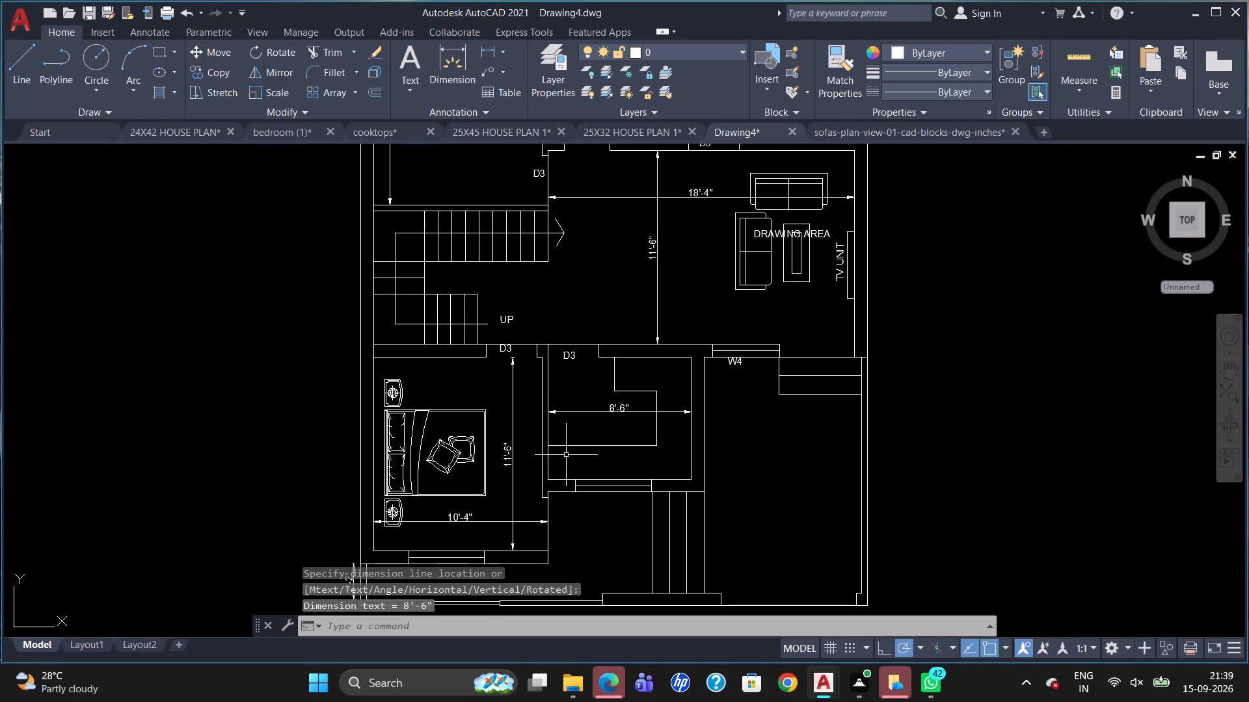
Add a vertical linear dimension for the same room's interior height, placed just left of the stepped counter line's upper end.
{"action": "key", "text": "space"}
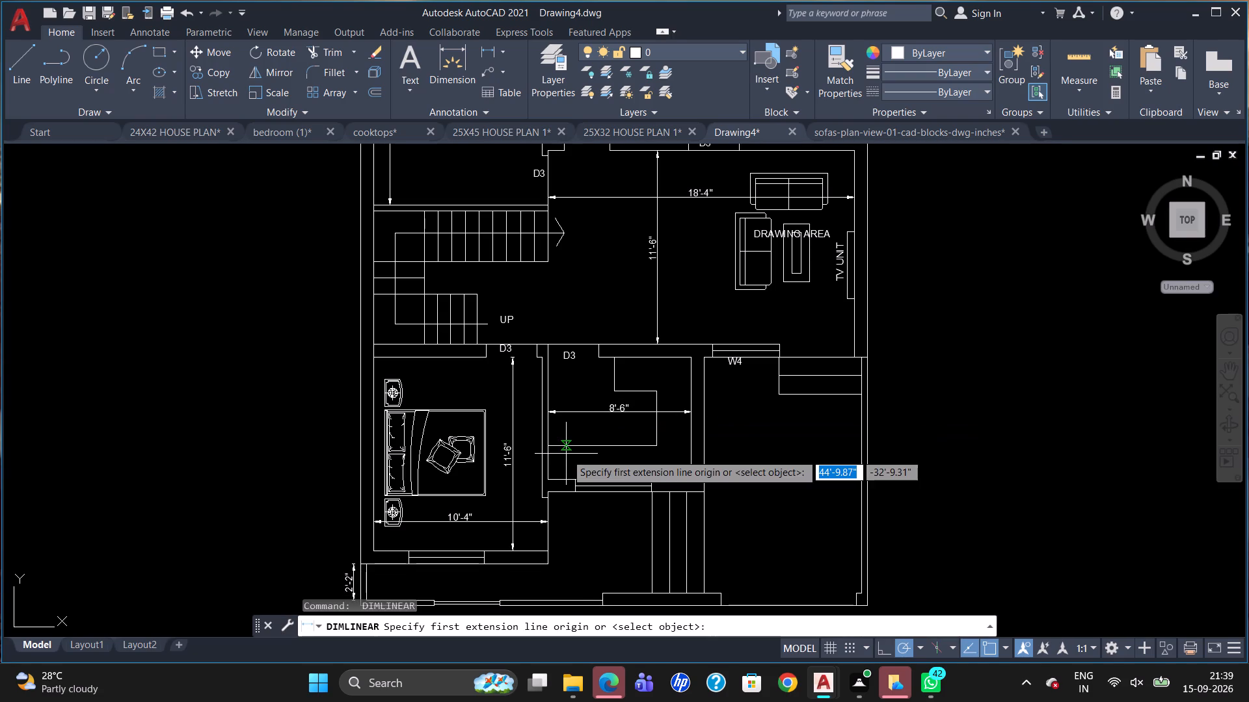
{"action": "left_click", "coordinate": [691, 478]}
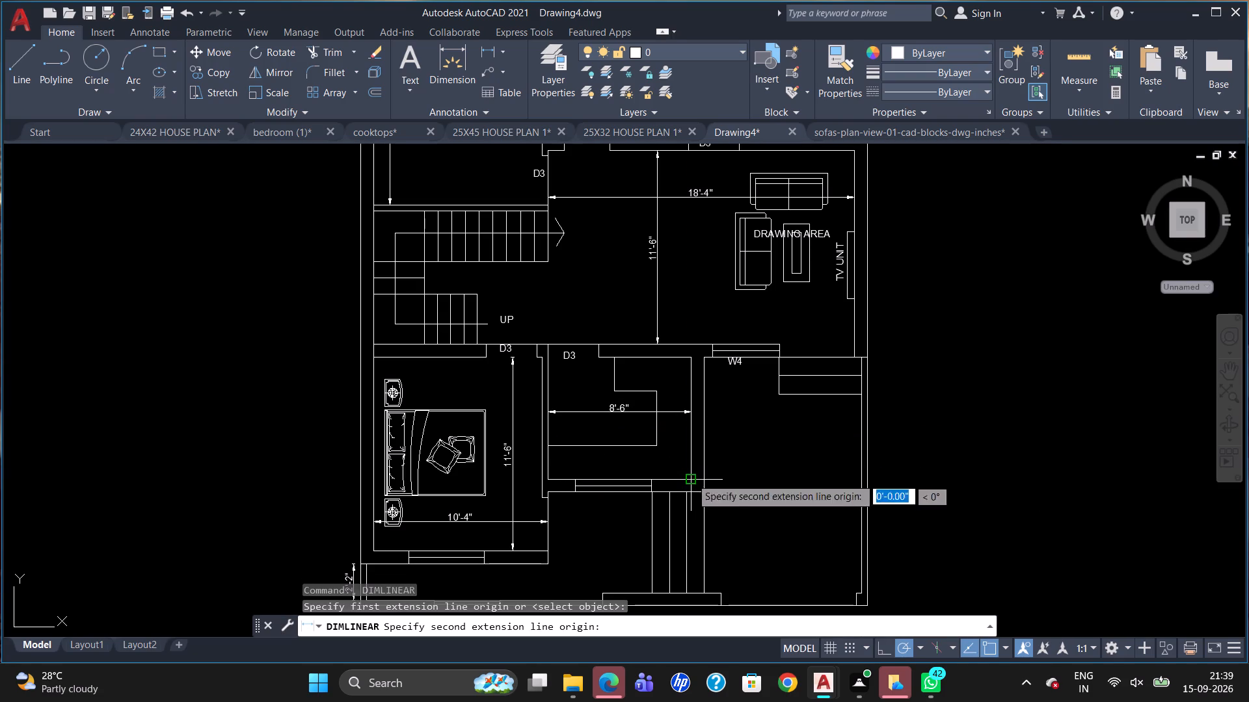
{"action": "left_click", "coordinate": [695, 354]}
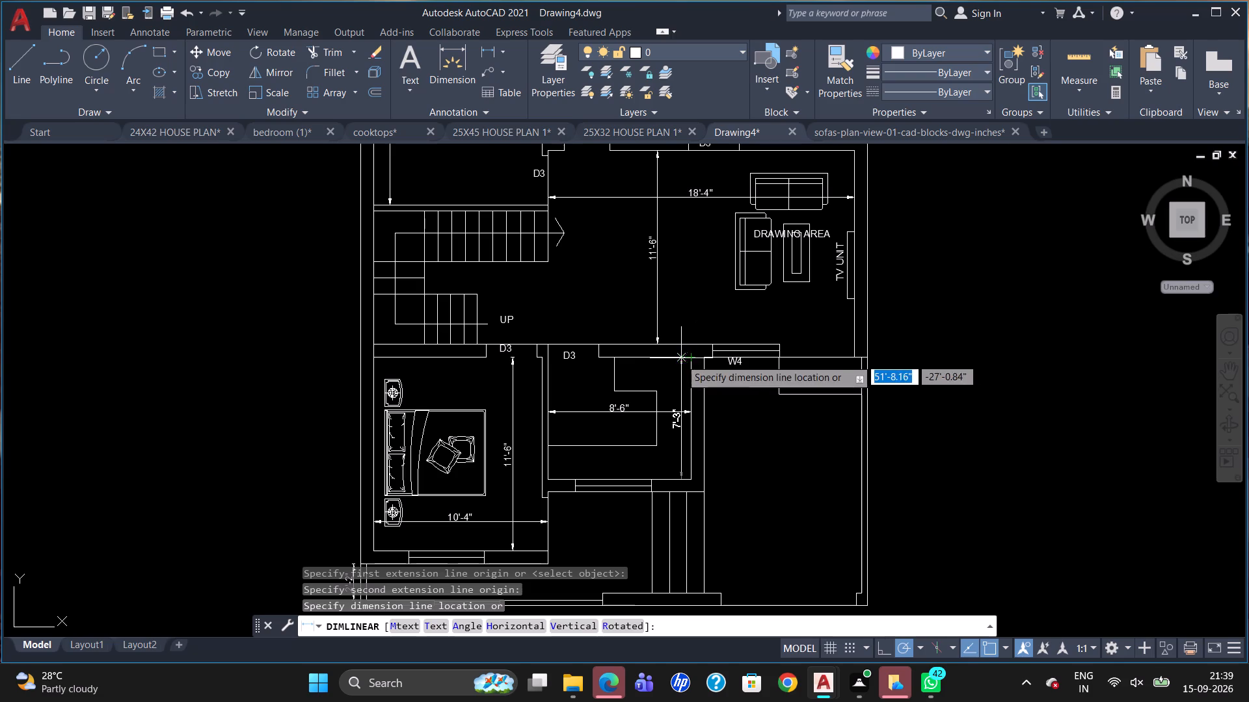
{"action": "left_click", "coordinate": [591, 365]}
Label the small room beside the lower bedroom KITCHEN with multiline text at 5" height, just above the lower counter line.
{"action": "scroll", "coordinate": [626, 456], "scroll_direction": "up", "scroll_amount": 2}
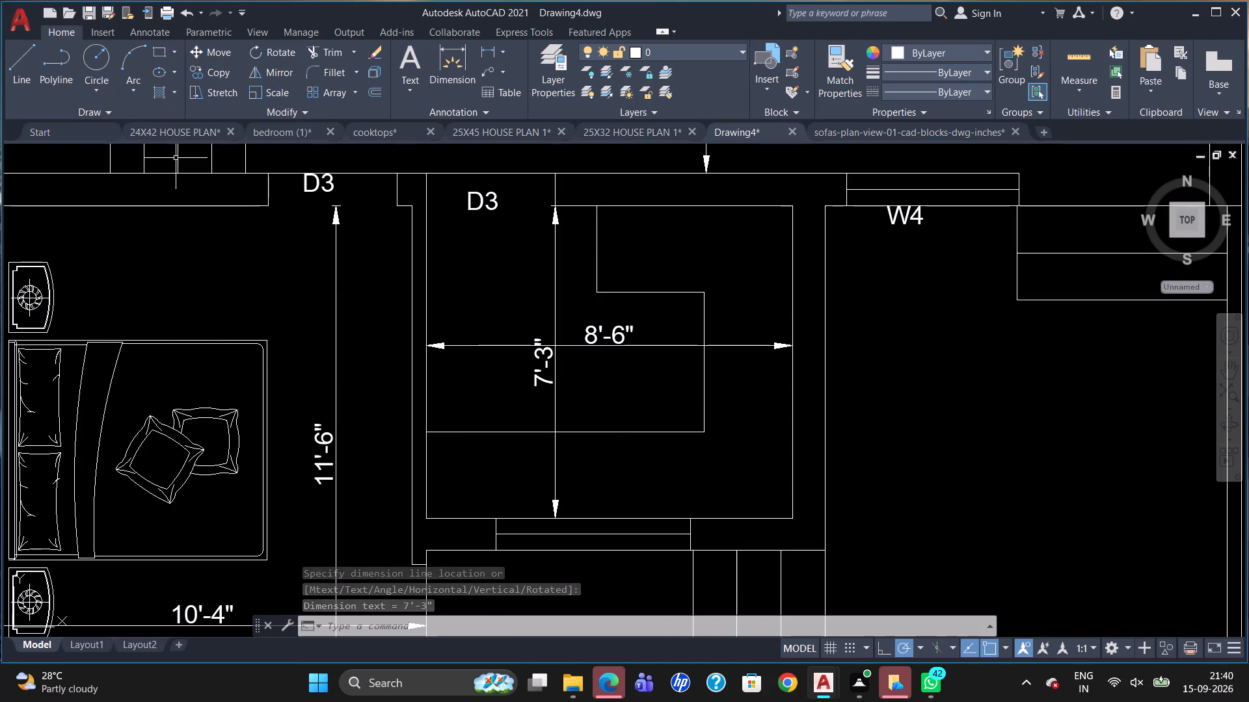
{"action": "key", "text": "t"}
{"action": "key", "text": "Return"}
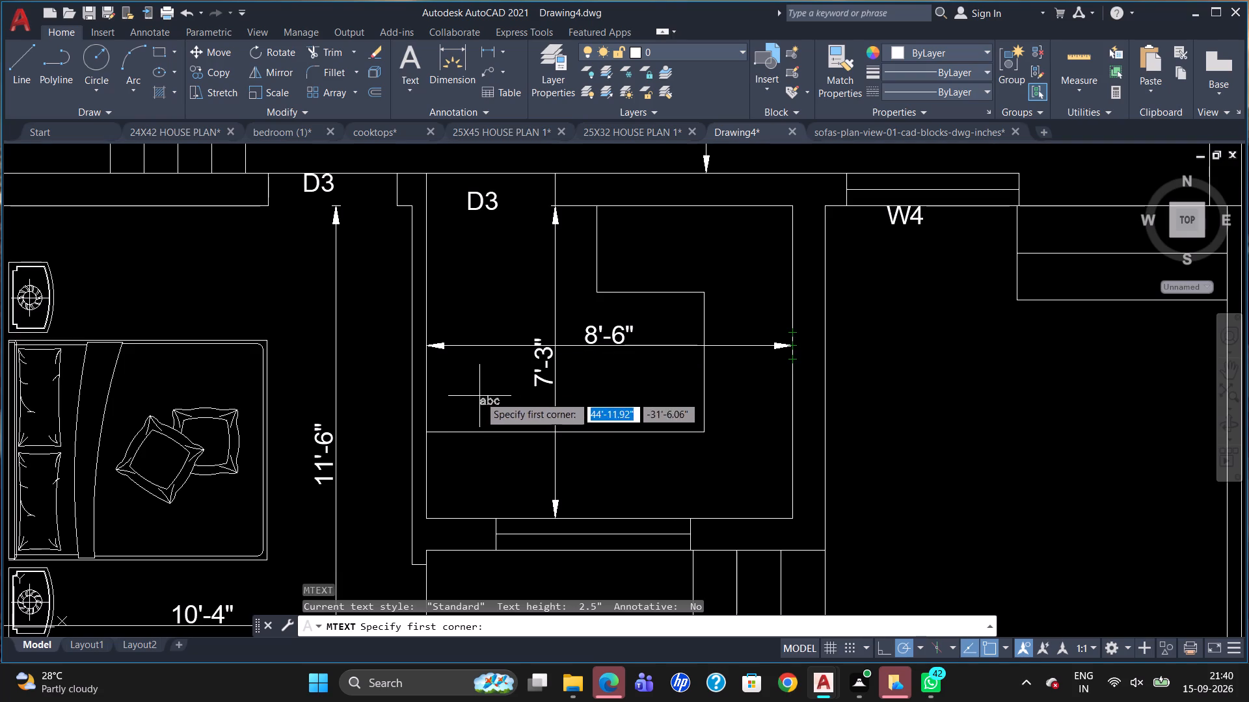
{"action": "left_click_drag", "start_coordinate": [465, 385], "coordinate": [476, 409]}
{"action": "left_click", "coordinate": [638, 410]}
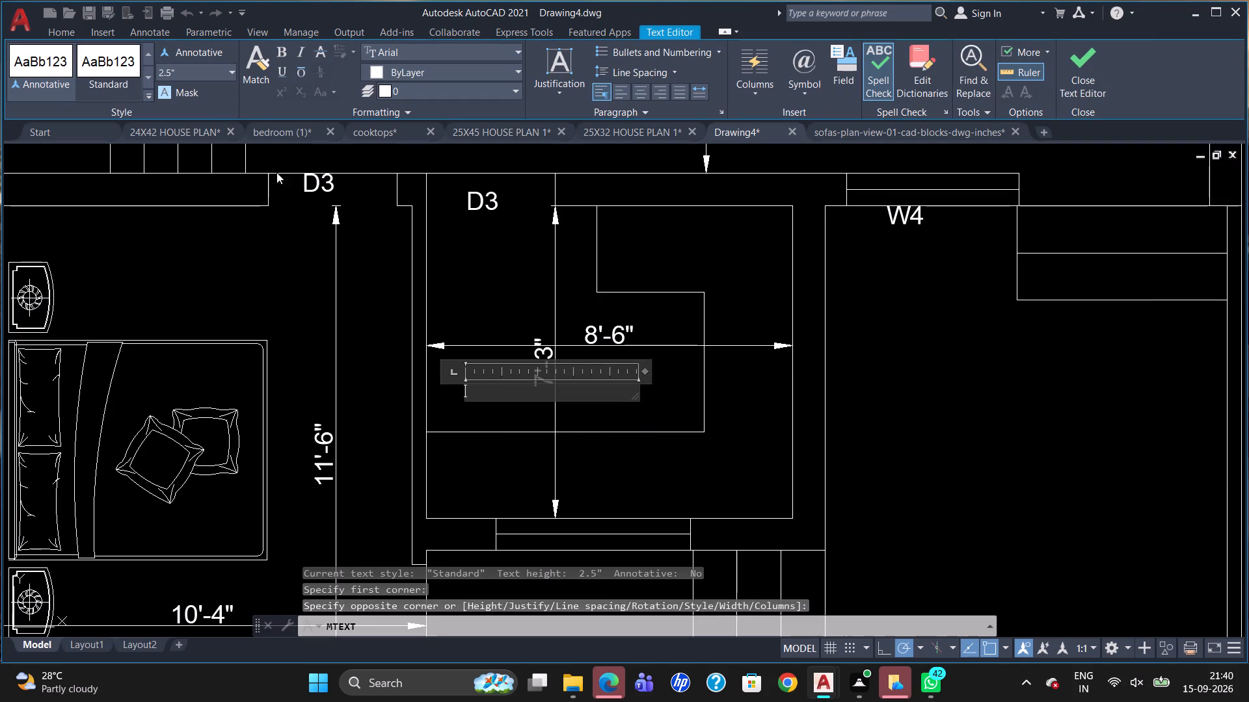
{"action": "left_click", "coordinate": [202, 73]}
{"action": "key", "text": "BackSpace"}
{"action": "key", "text": "5"}
{"action": "key", "text": "Return"}
{"action": "type", "text": "KITCH"}
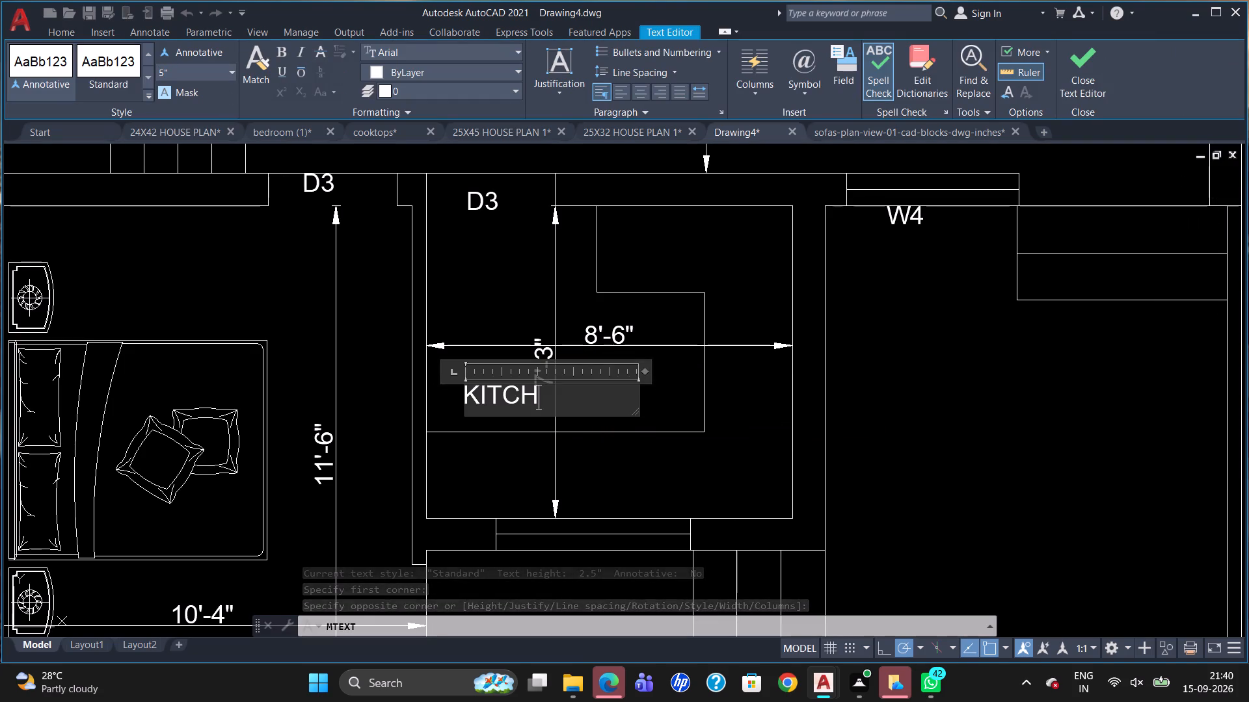
{"action": "key", "text": "e"}
{"action": "key", "text": "n"}
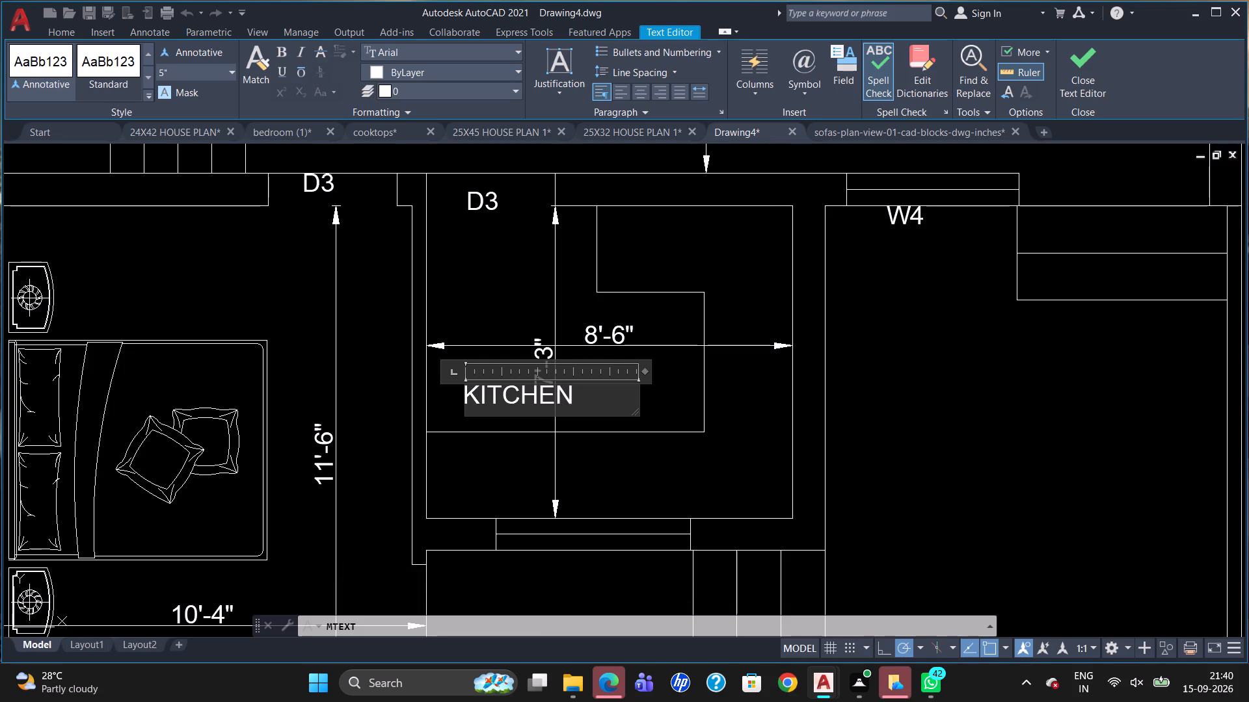
{"action": "left_click", "coordinate": [388, 307]}
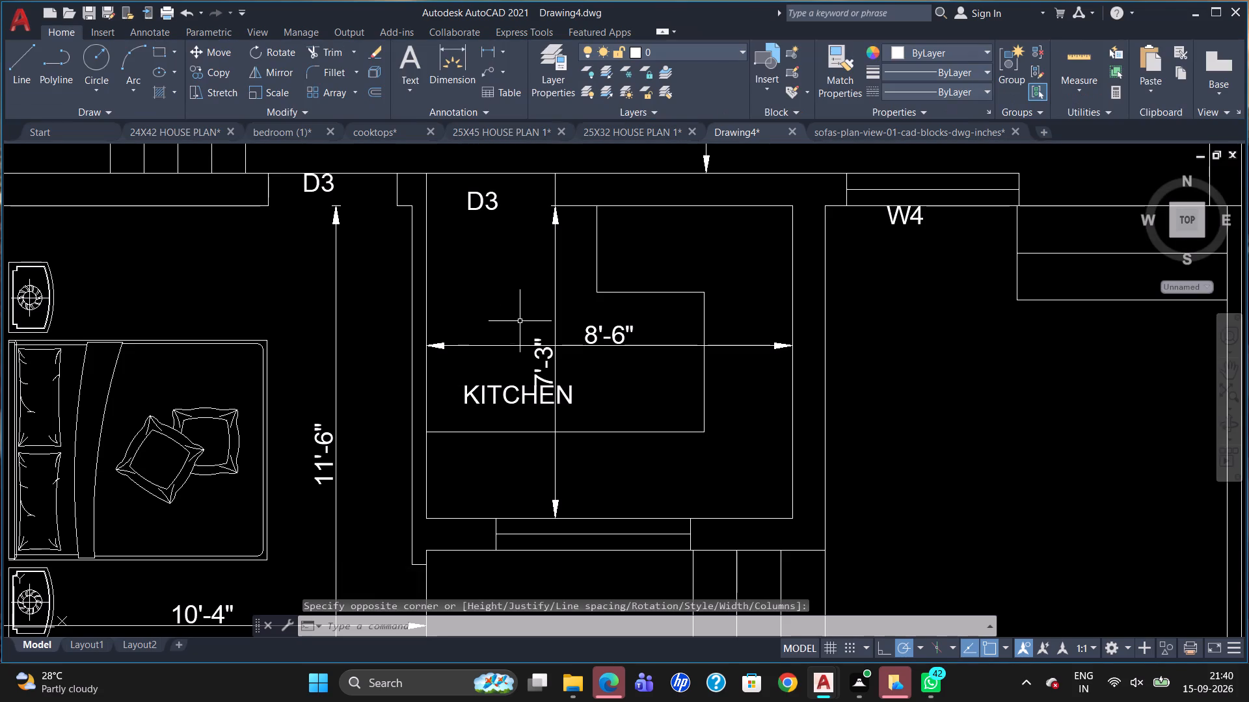
Insert the Sink-single - 30 in top block outside the plan's left side and the Faucet - kit sink top block onto it.
{"action": "scroll", "coordinate": [595, 273], "scroll_direction": "down", "scroll_amount": 2}
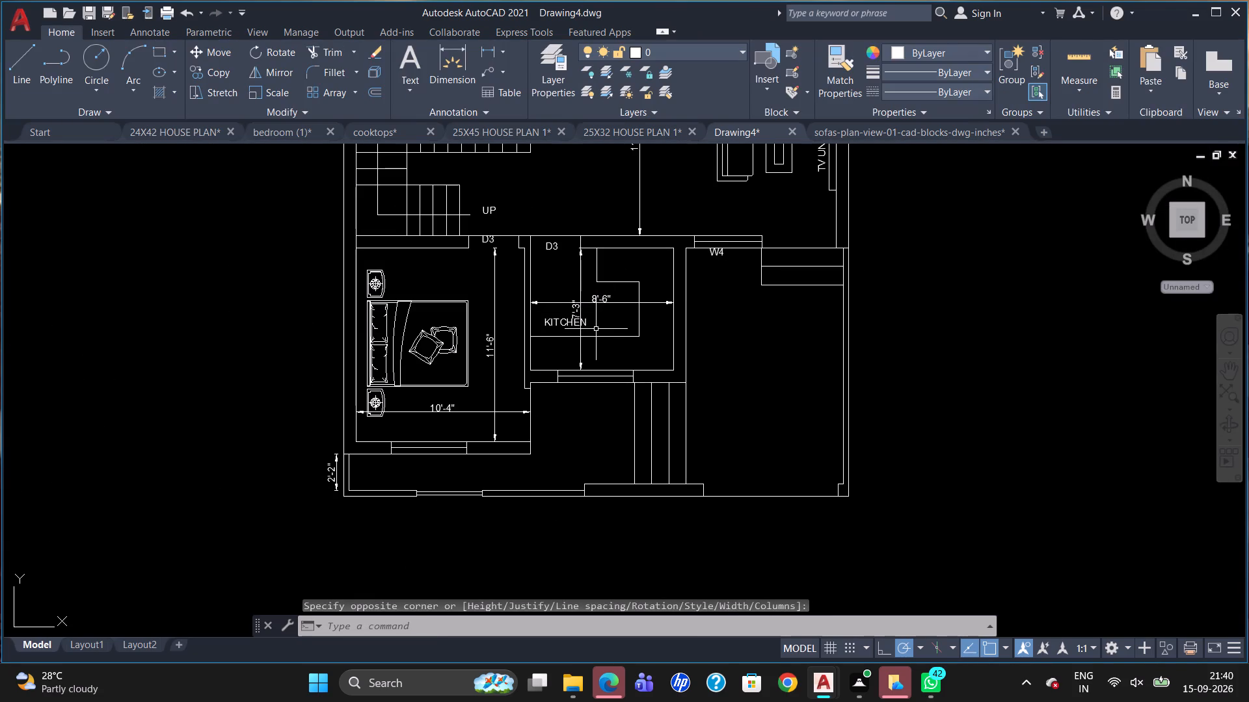
{"action": "key", "text": "ctrl+2"}
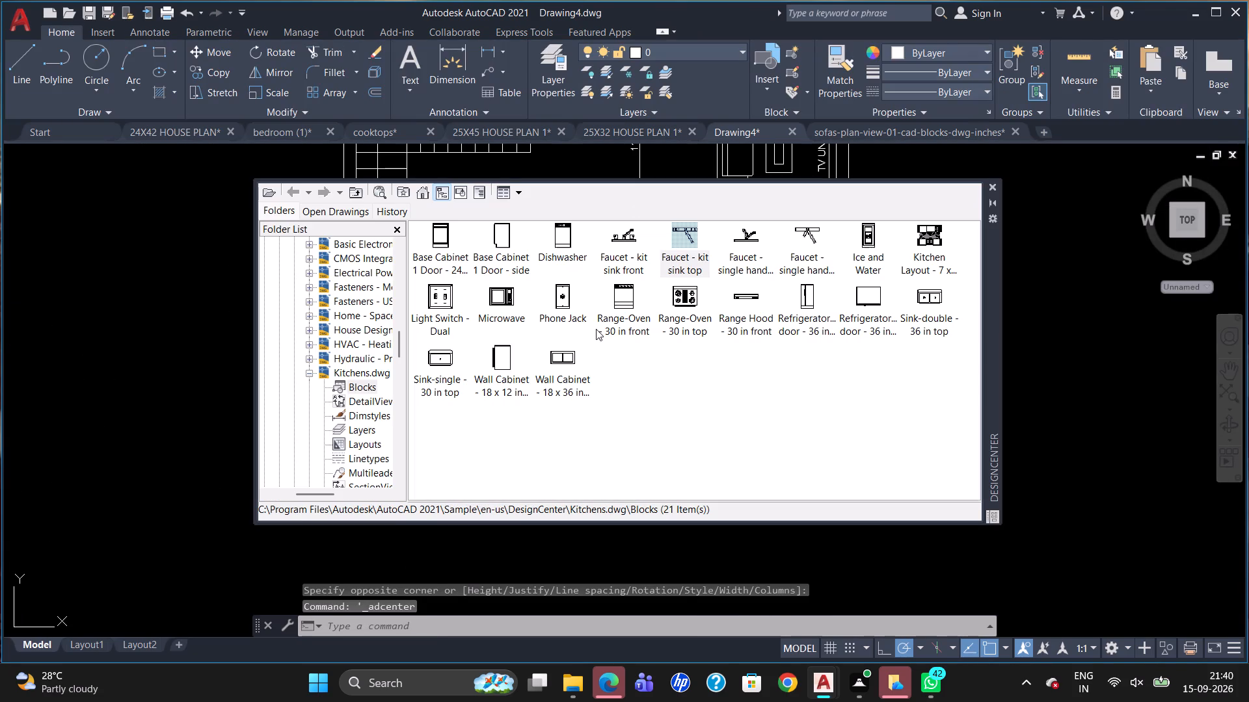
{"action": "left_click_drag", "start_coordinate": [433, 361], "coordinate": [178, 384]}
{"action": "left_click_drag", "start_coordinate": [684, 231], "coordinate": [318, 383]}
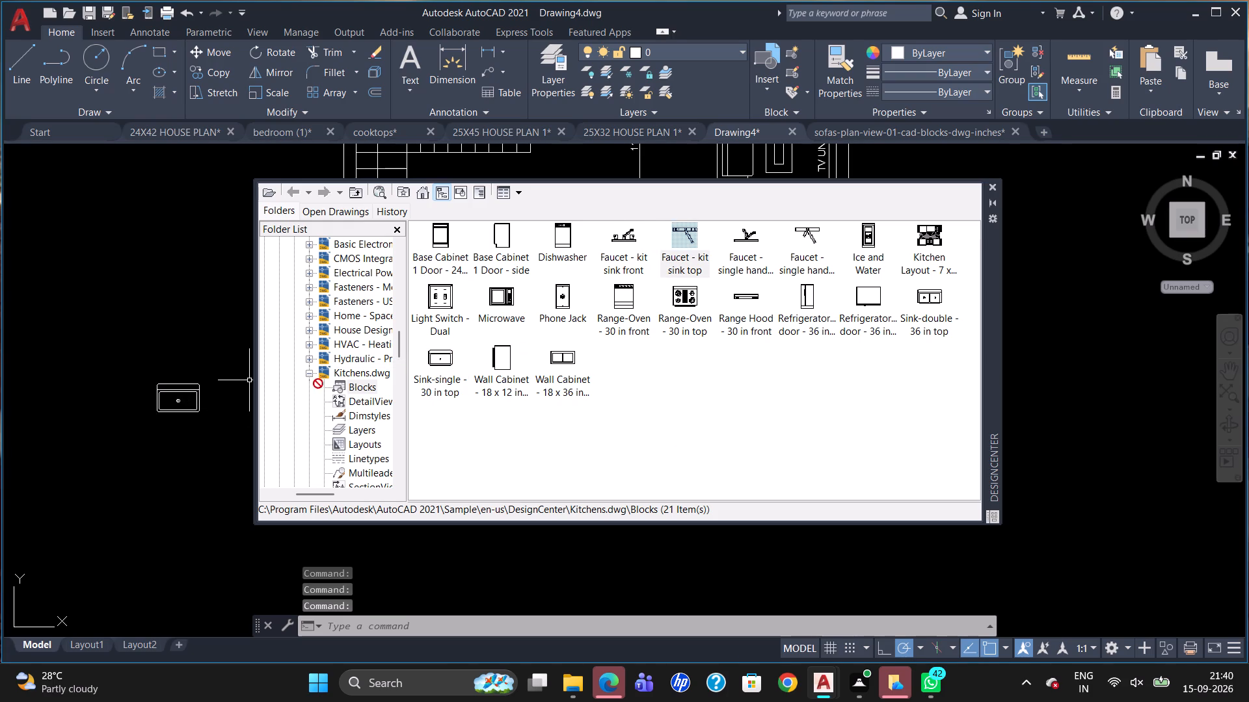
{"action": "left_click_drag", "start_coordinate": [318, 383], "coordinate": [175, 391]}
Move the faucet up to the middle of the sink's back edge and close the block library.
{"action": "scroll", "coordinate": [184, 403], "scroll_direction": "up", "scroll_amount": 1}
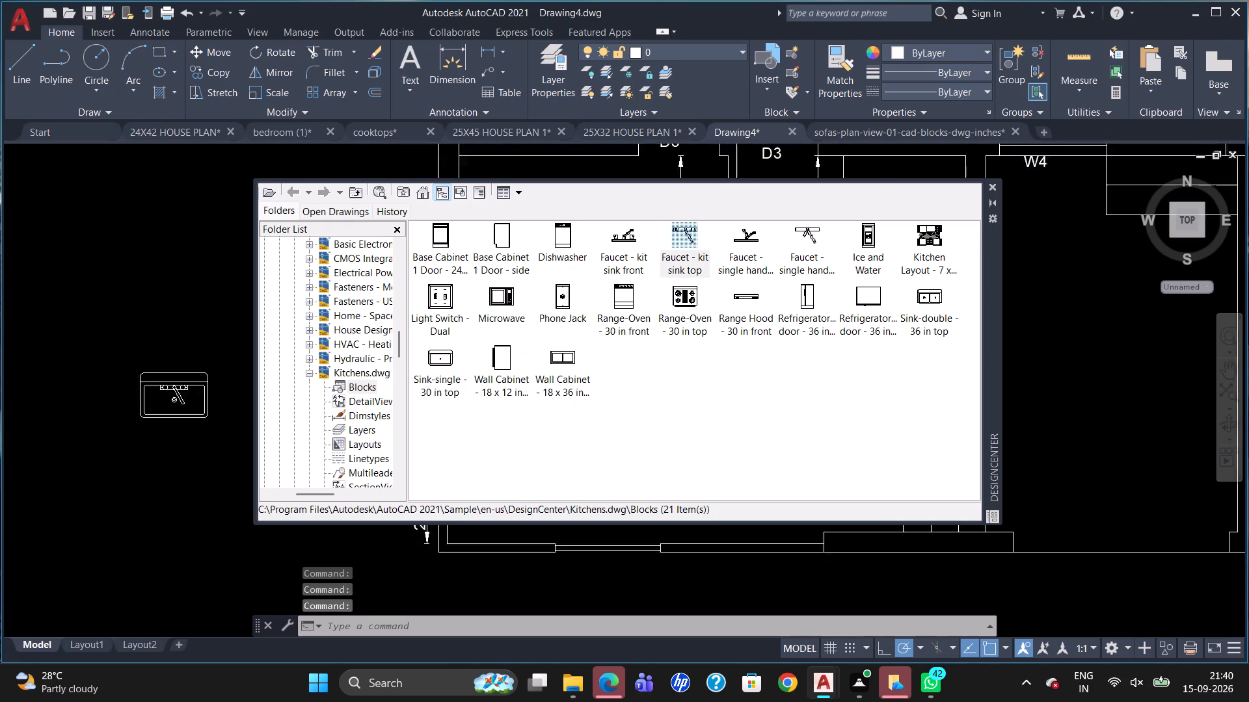
{"action": "scroll", "coordinate": [184, 403], "scroll_direction": "up", "scroll_amount": 2}
{"action": "left_click", "coordinate": [161, 376]}
{"action": "left_click", "coordinate": [159, 362]}
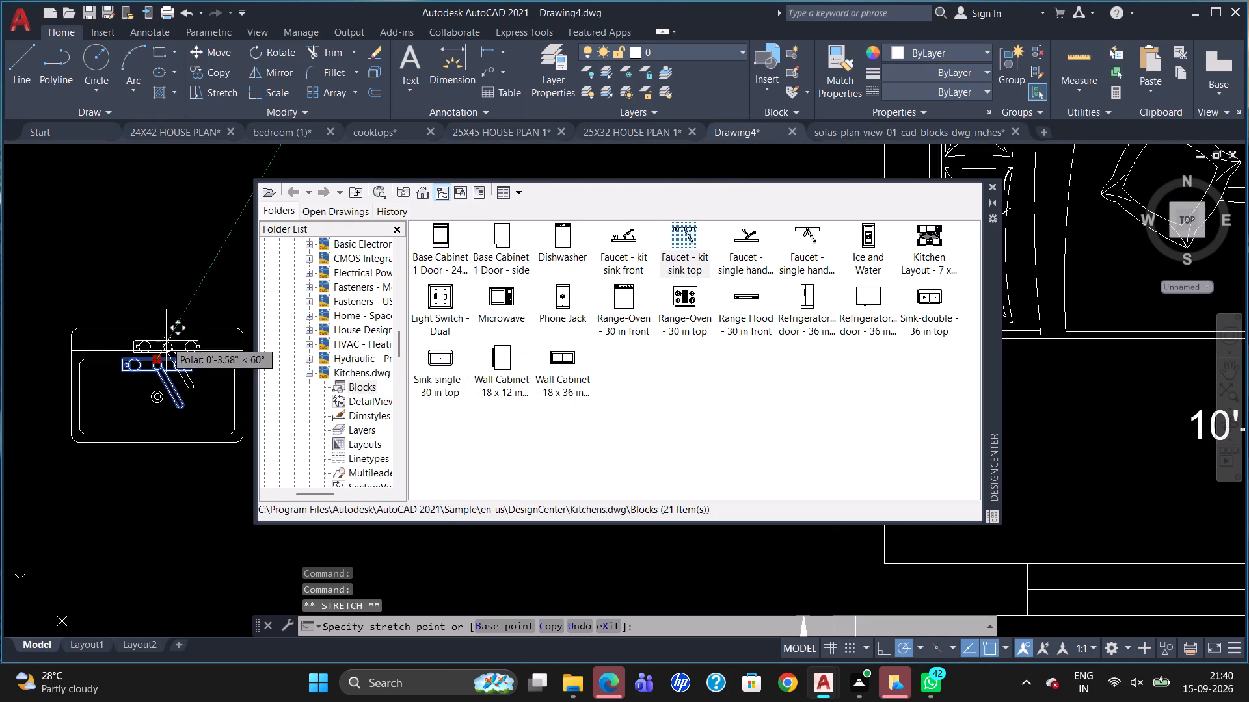
{"action": "left_click", "coordinate": [161, 328]}
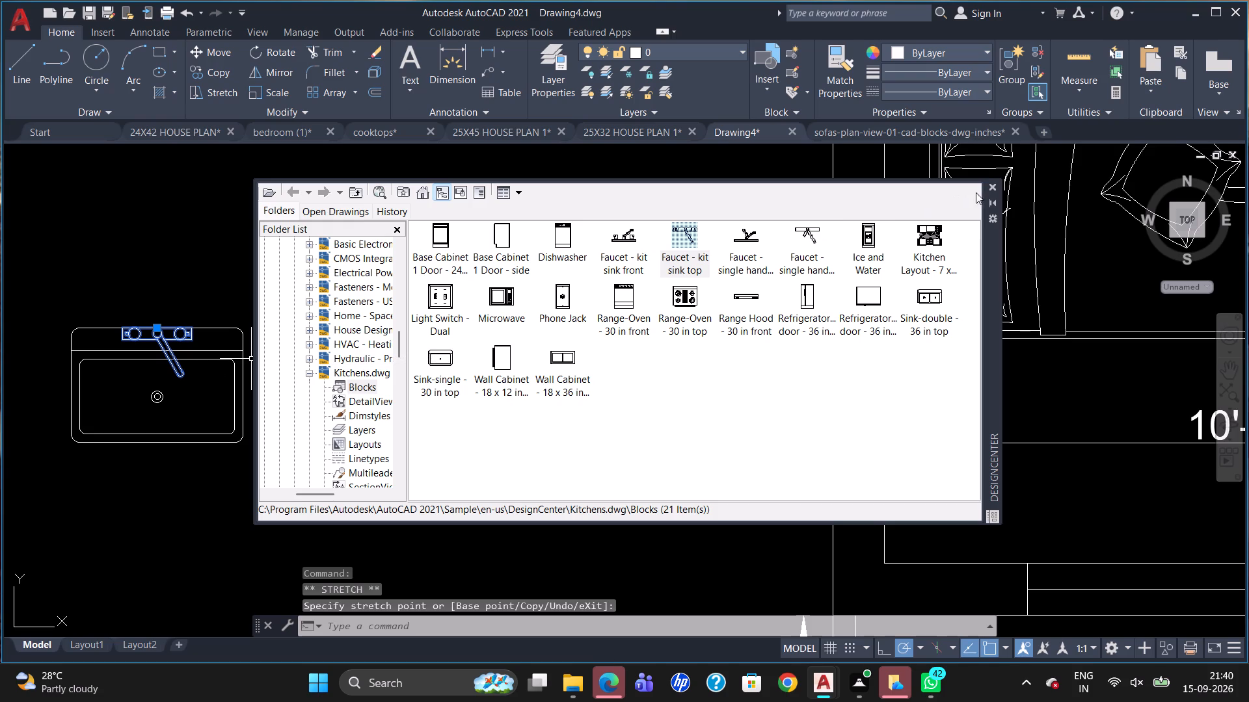
{"action": "left_click", "coordinate": [990, 187]}
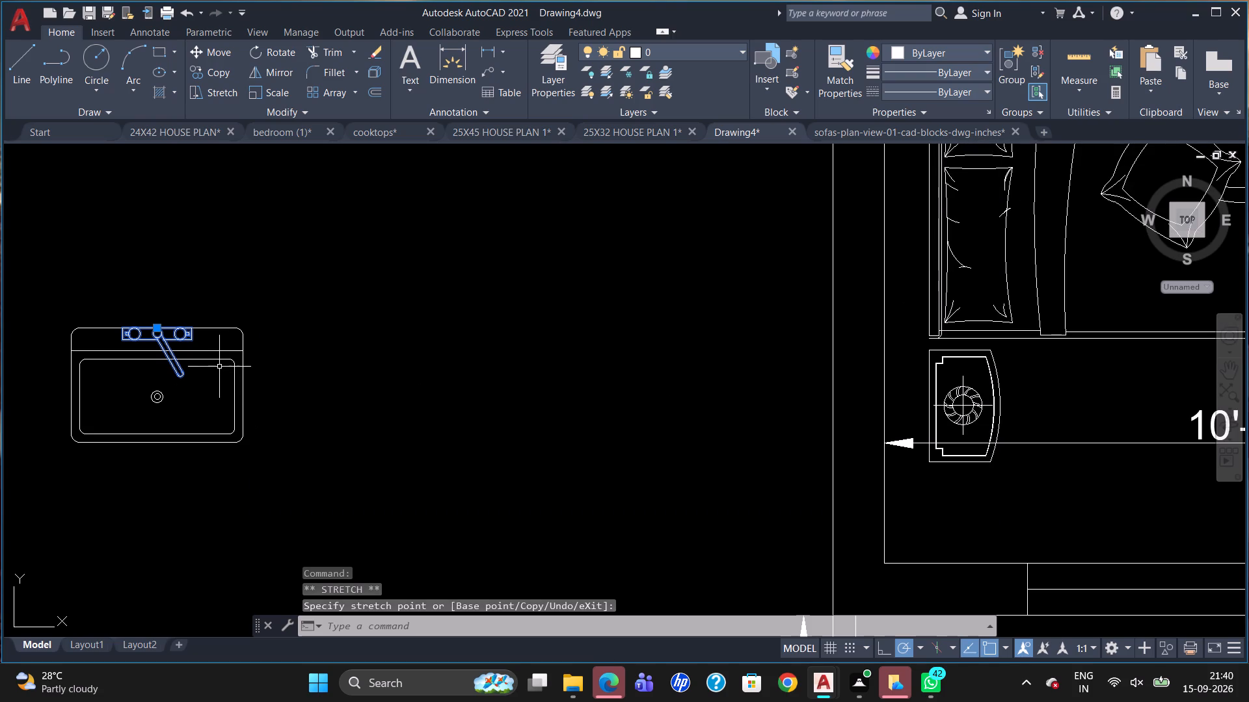
Group the sink and its faucet into one object.
{"action": "left_click", "coordinate": [228, 359]}
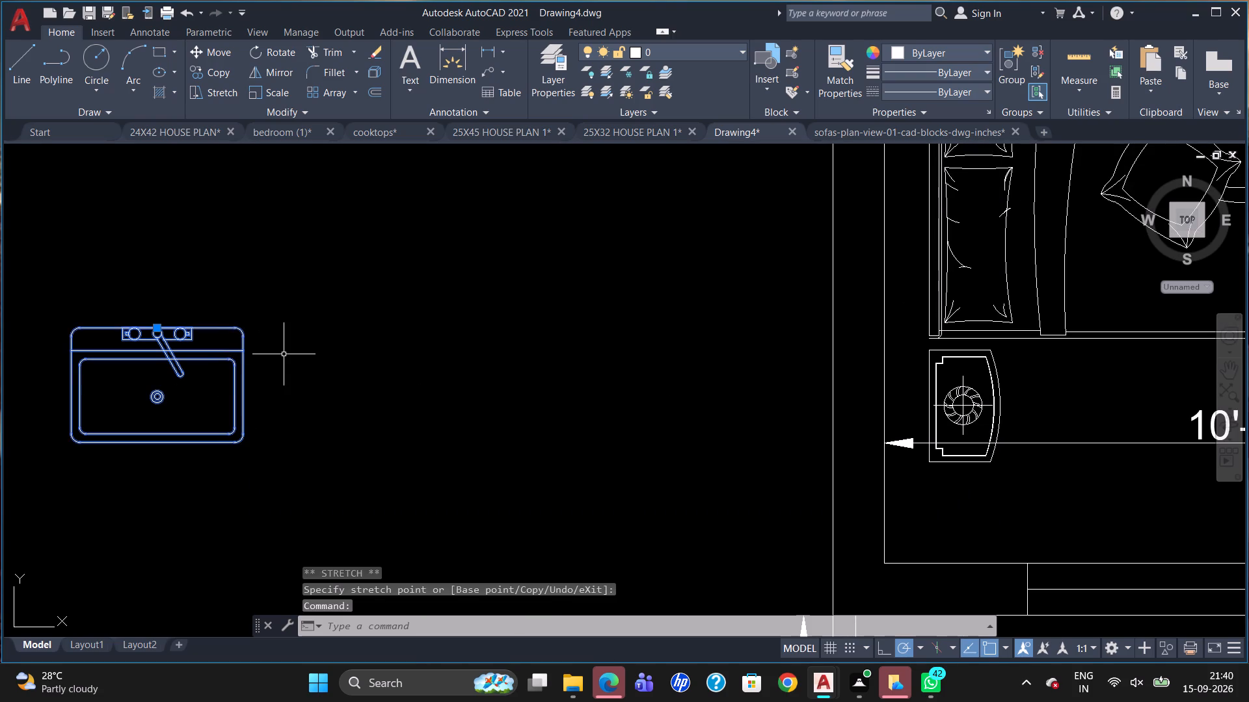
{"action": "key", "text": "g"}
{"action": "key", "text": "Return"}
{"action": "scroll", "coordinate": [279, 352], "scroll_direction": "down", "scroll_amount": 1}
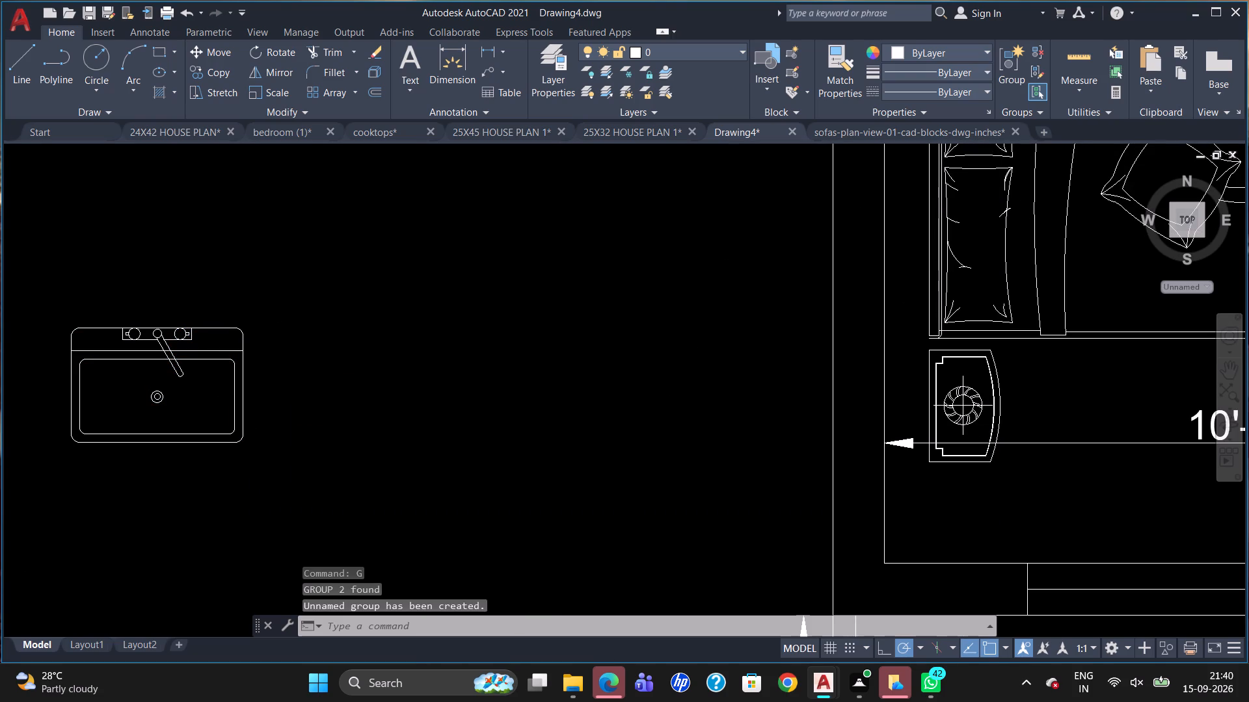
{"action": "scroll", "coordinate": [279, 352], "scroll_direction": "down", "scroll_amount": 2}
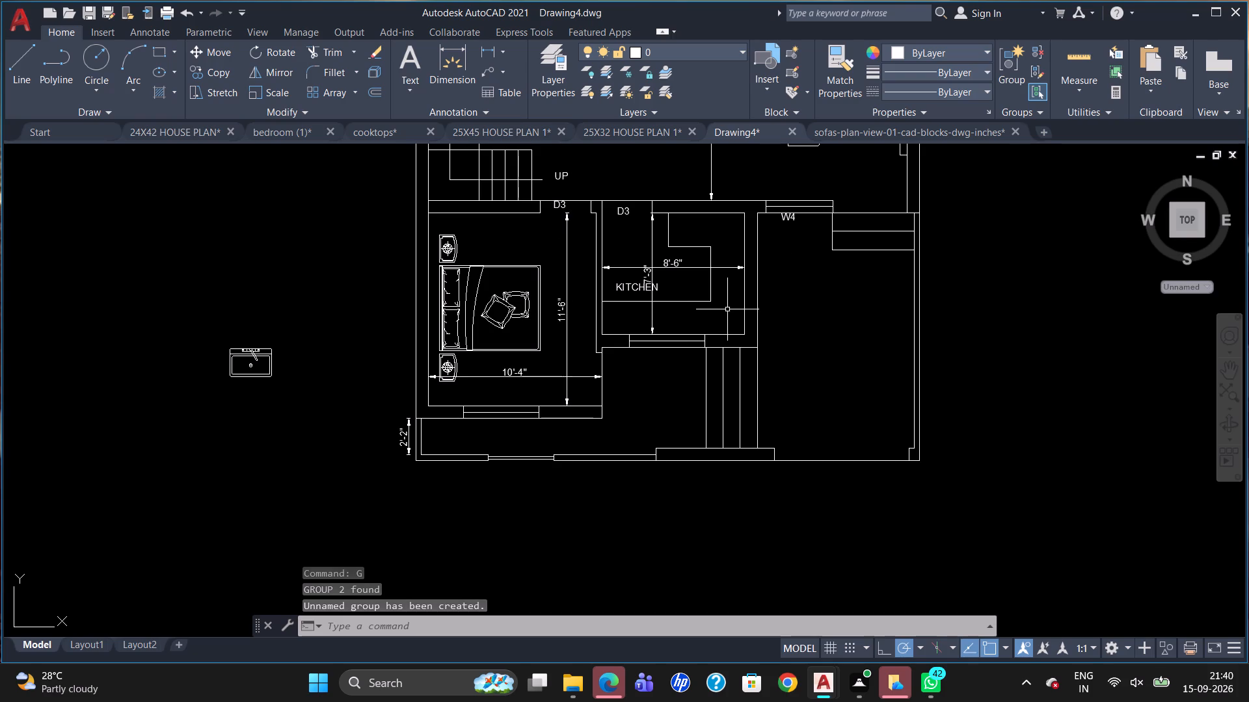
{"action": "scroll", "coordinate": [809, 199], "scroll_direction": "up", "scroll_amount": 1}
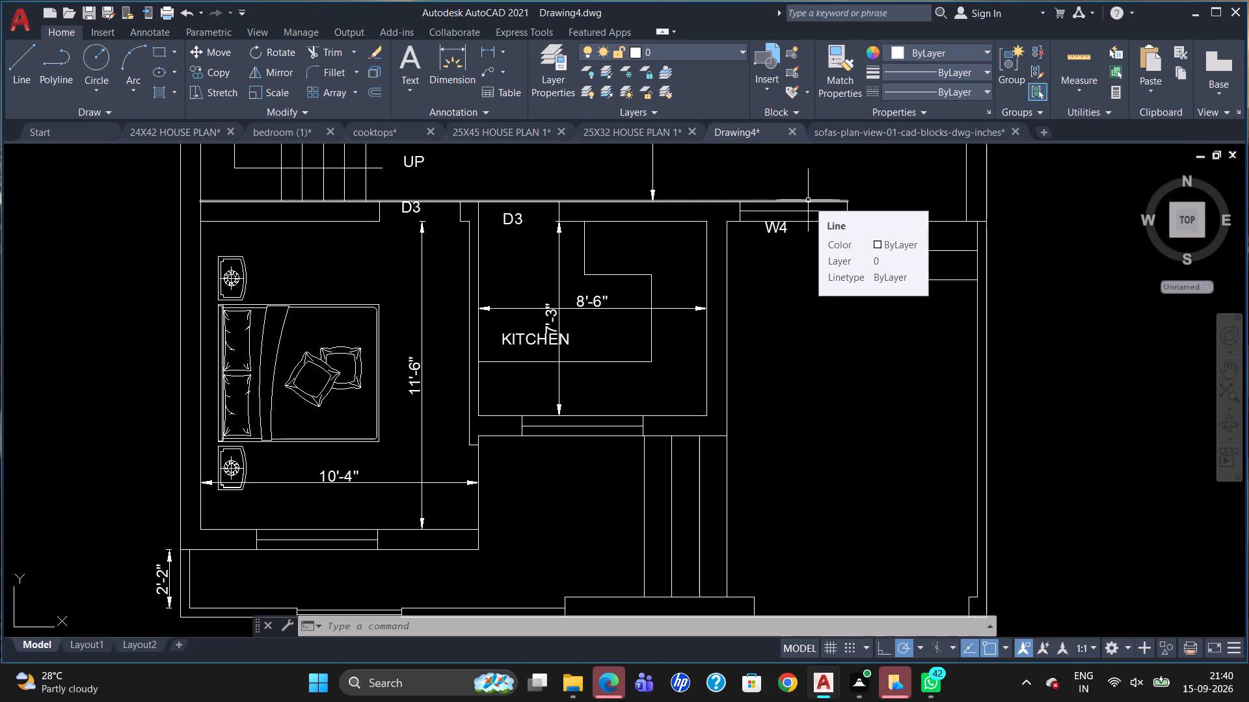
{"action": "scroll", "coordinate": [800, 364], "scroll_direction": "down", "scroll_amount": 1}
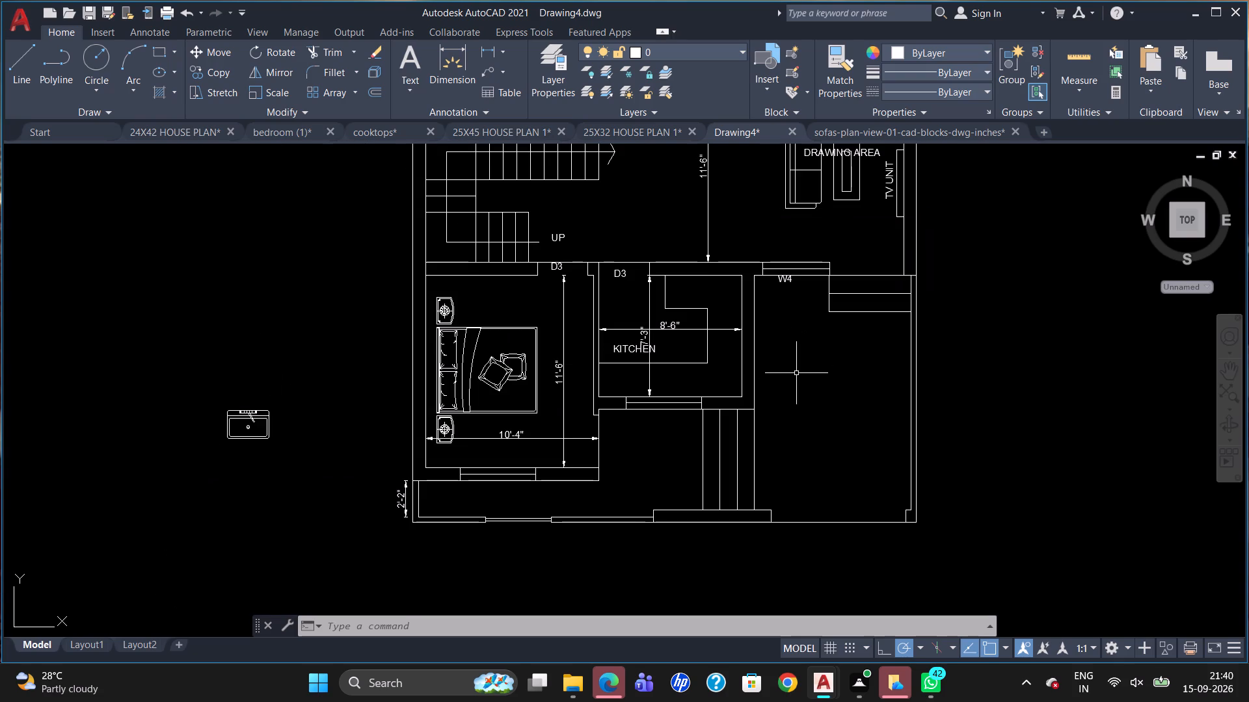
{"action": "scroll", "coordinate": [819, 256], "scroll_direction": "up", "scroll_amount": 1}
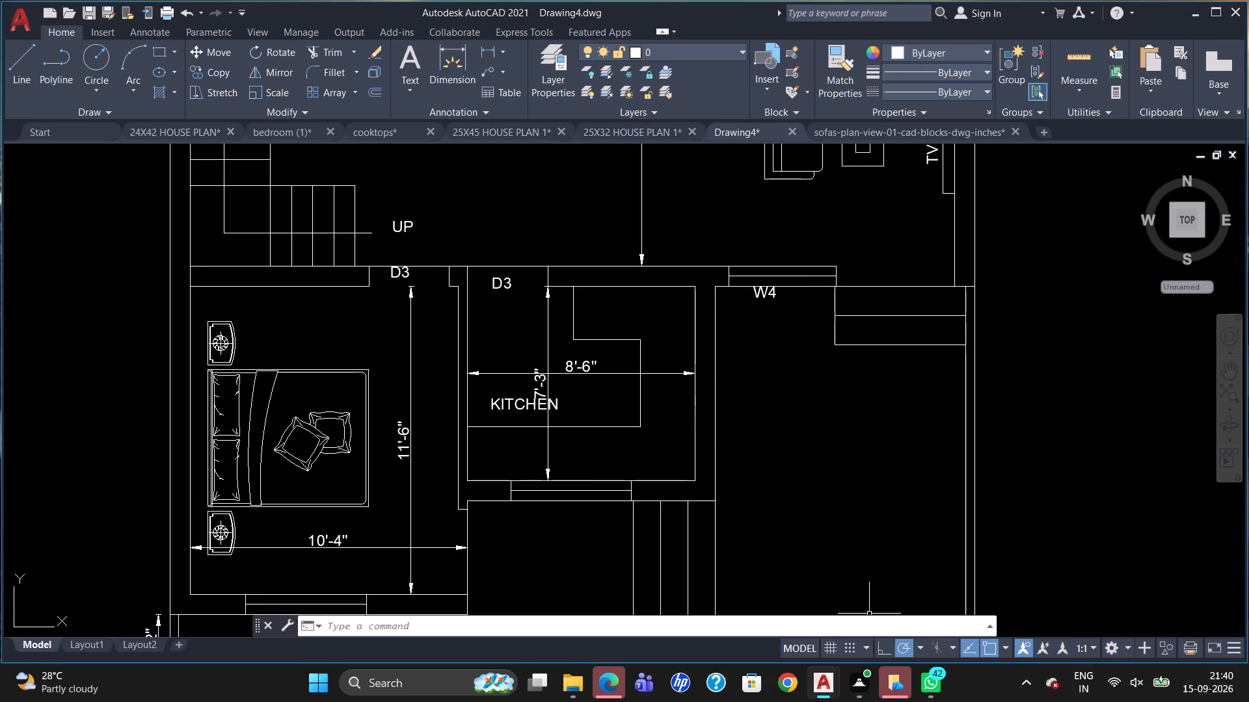
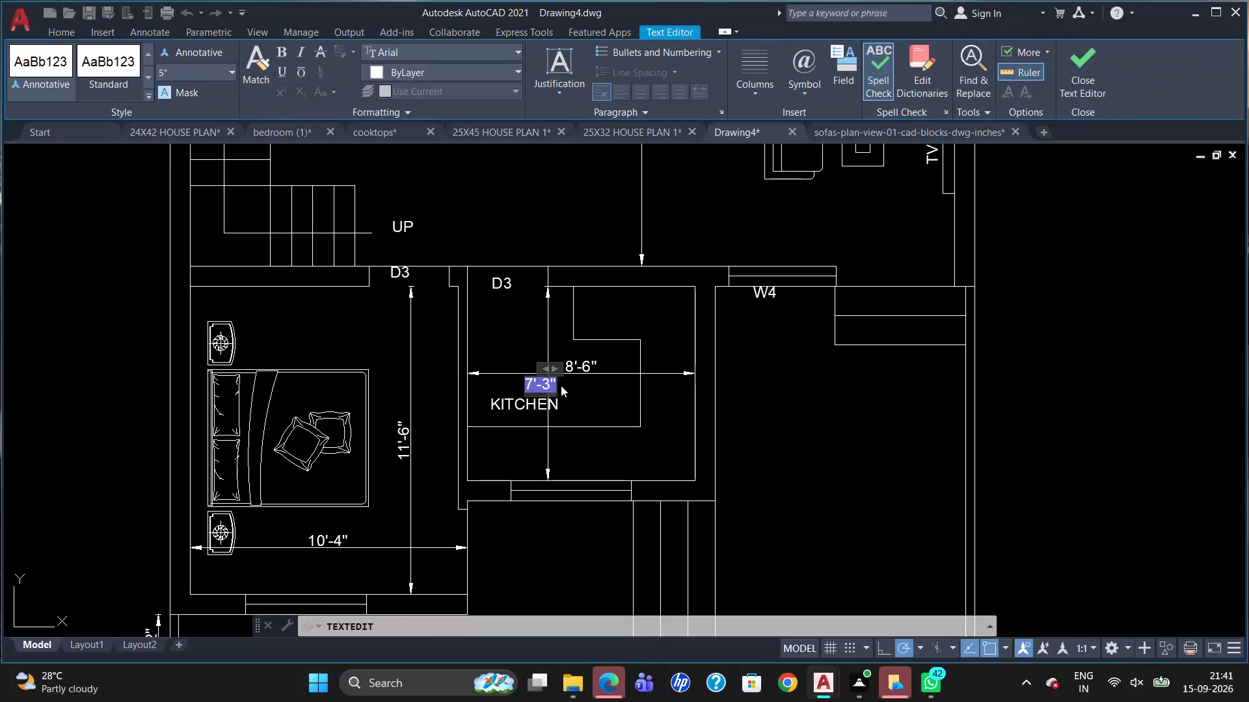
Replace the kitchen's vertical dimension text with 8'.
{"action": "key", "text": "Delete"}
{"action": "type", "text": "8'"}
{"action": "left_click", "coordinate": [565, 384]}
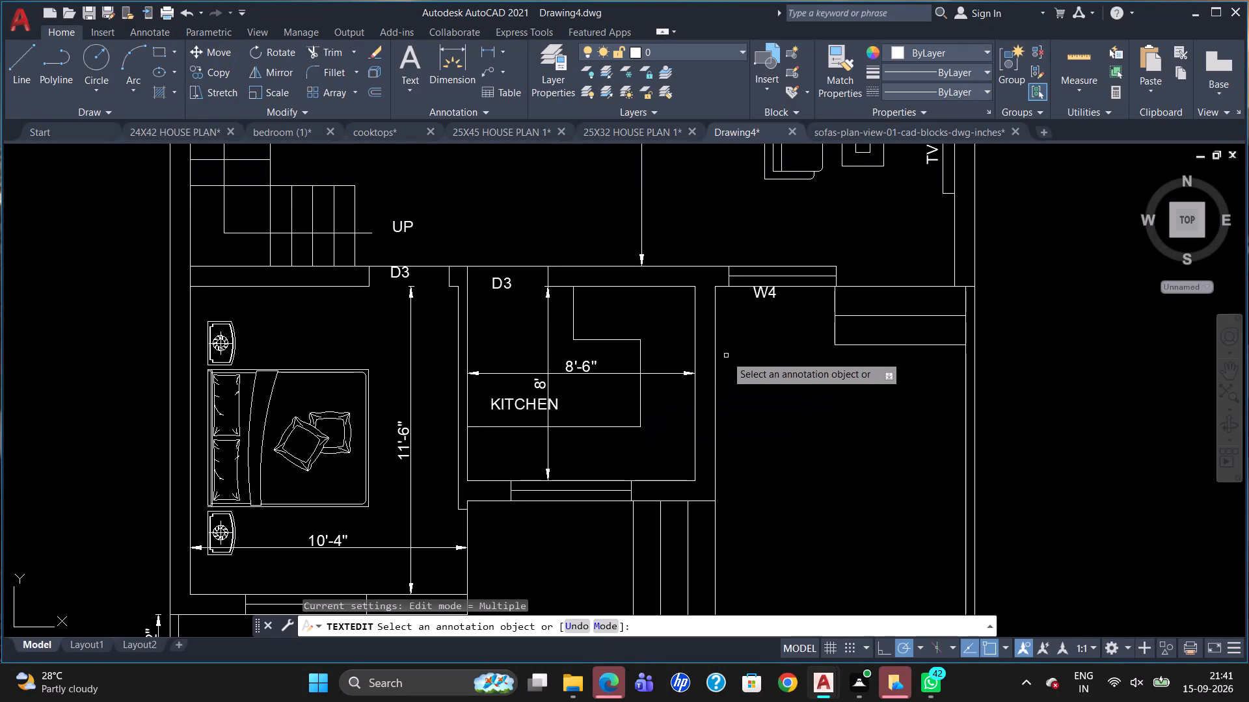
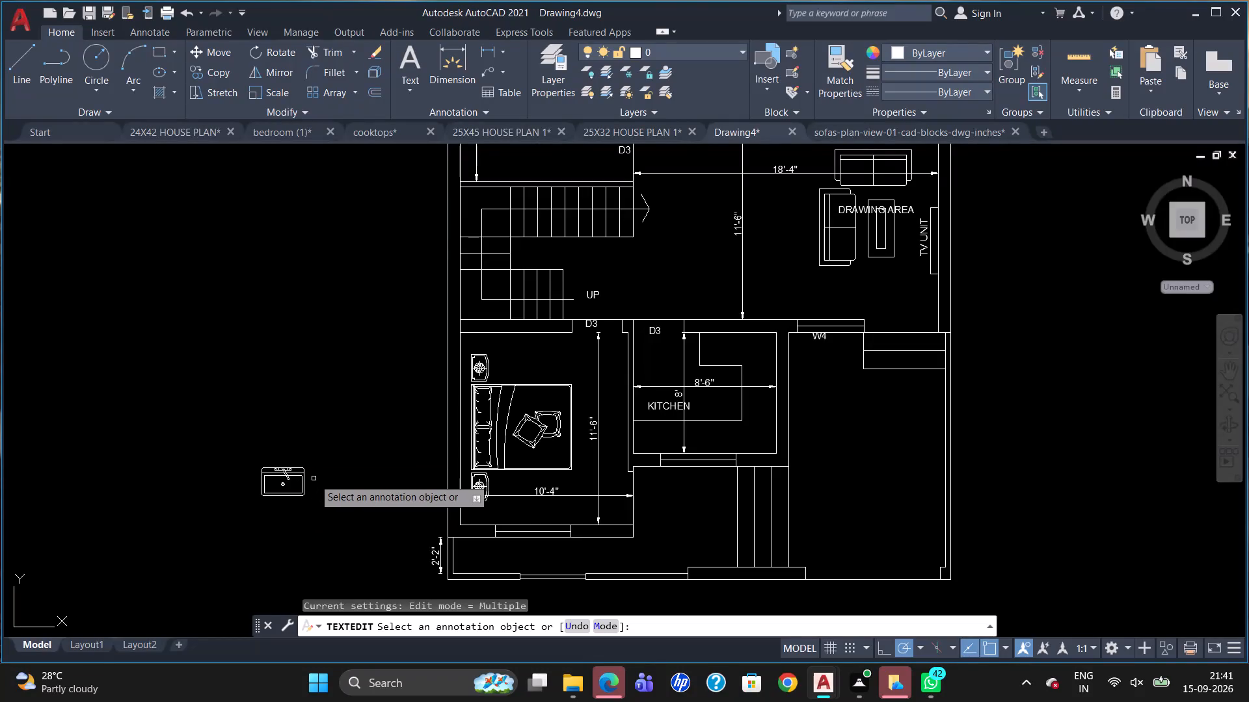
Leave text editing and rotate the sink outside the plan by half a turn so its taps face down.
{"action": "key", "text": "Escape"}
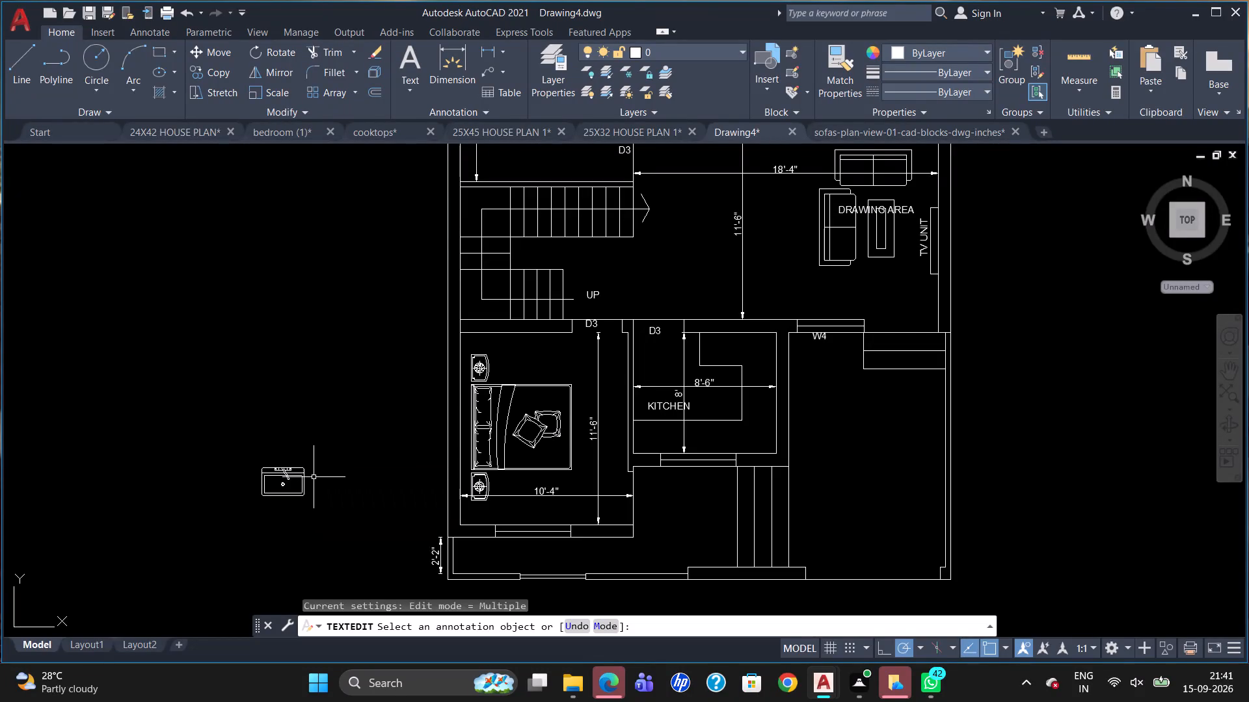
{"action": "left_click", "coordinate": [267, 482]}
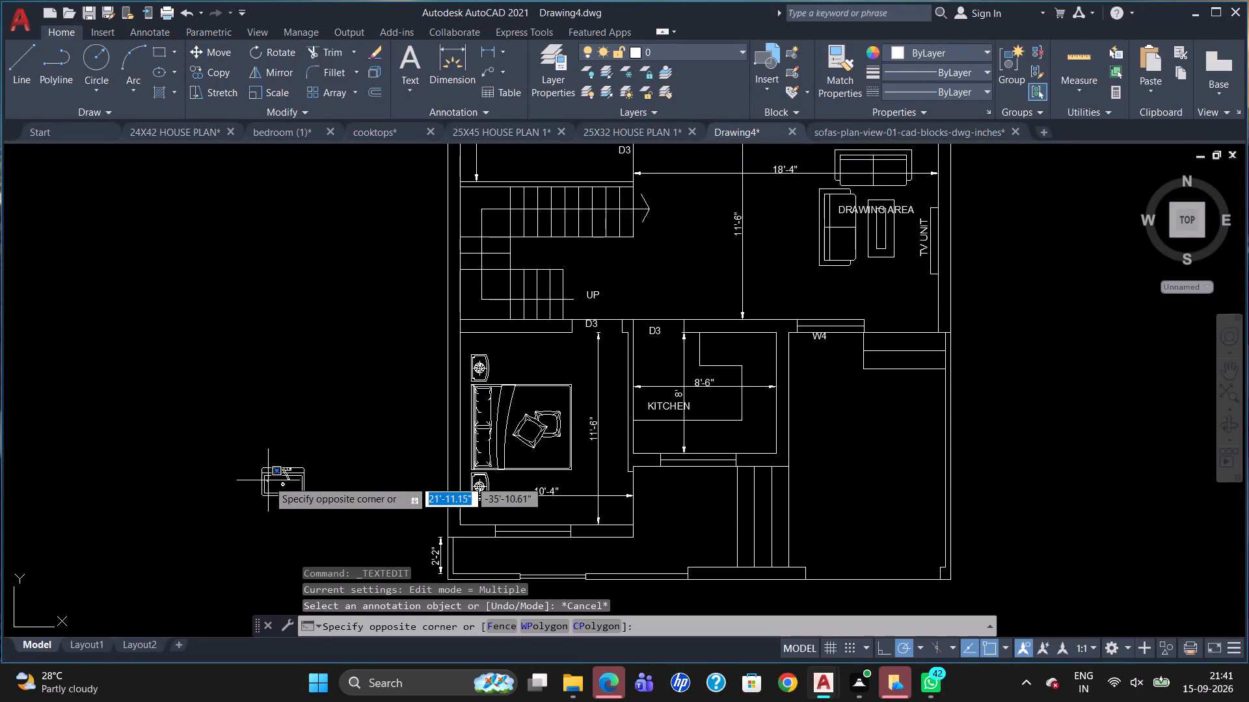
{"action": "left_click", "coordinate": [266, 468]}
{"action": "key", "text": "r"}
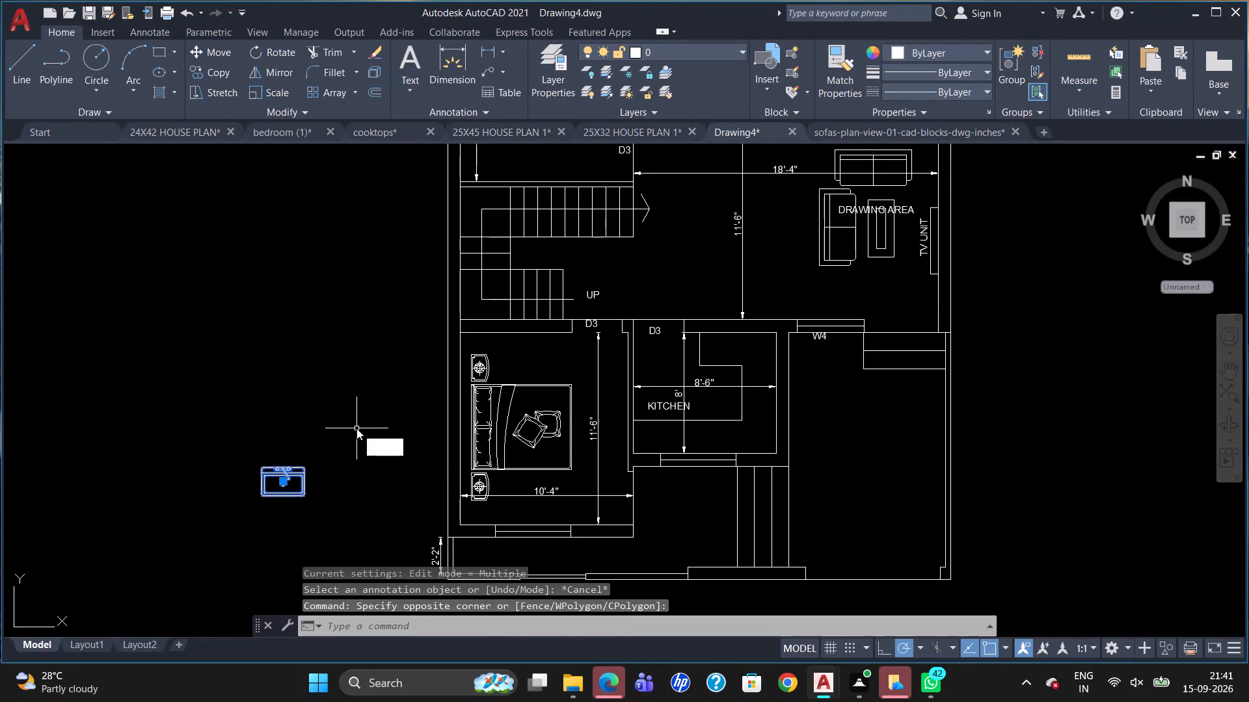
{"action": "key", "text": "o"}
{"action": "key", "text": "Return"}
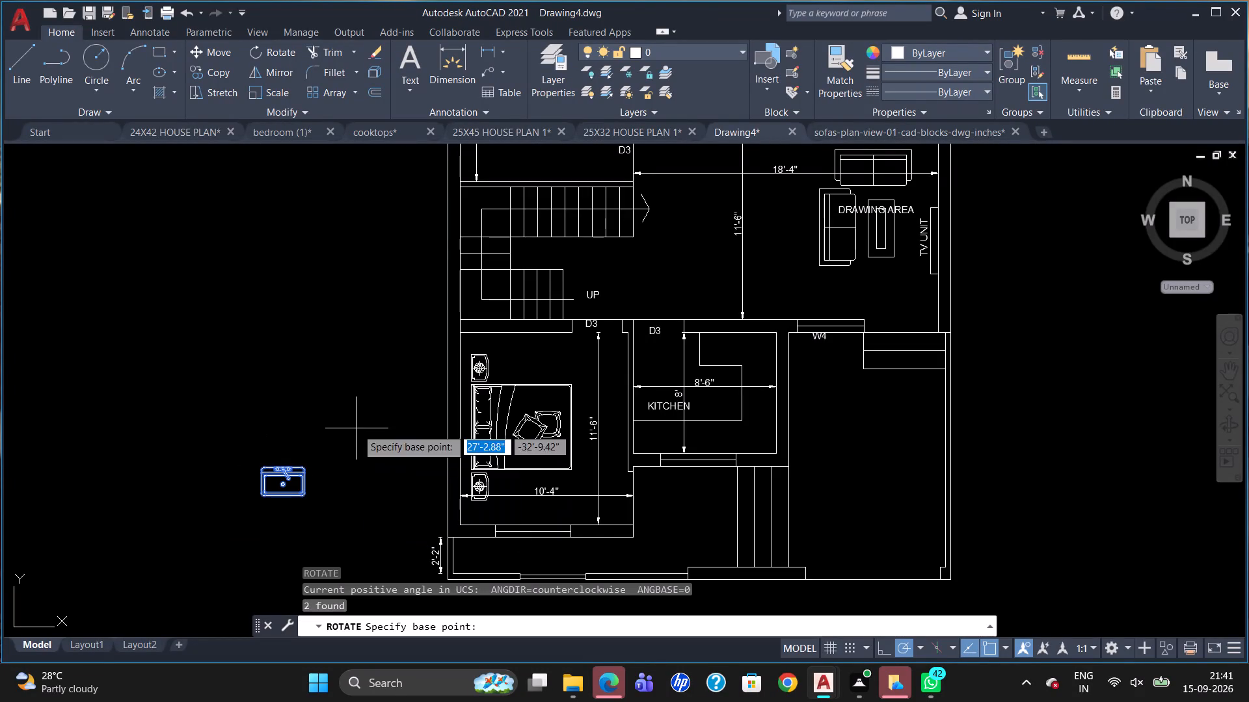
{"action": "left_click_drag", "start_coordinate": [299, 467], "coordinate": [302, 476]}
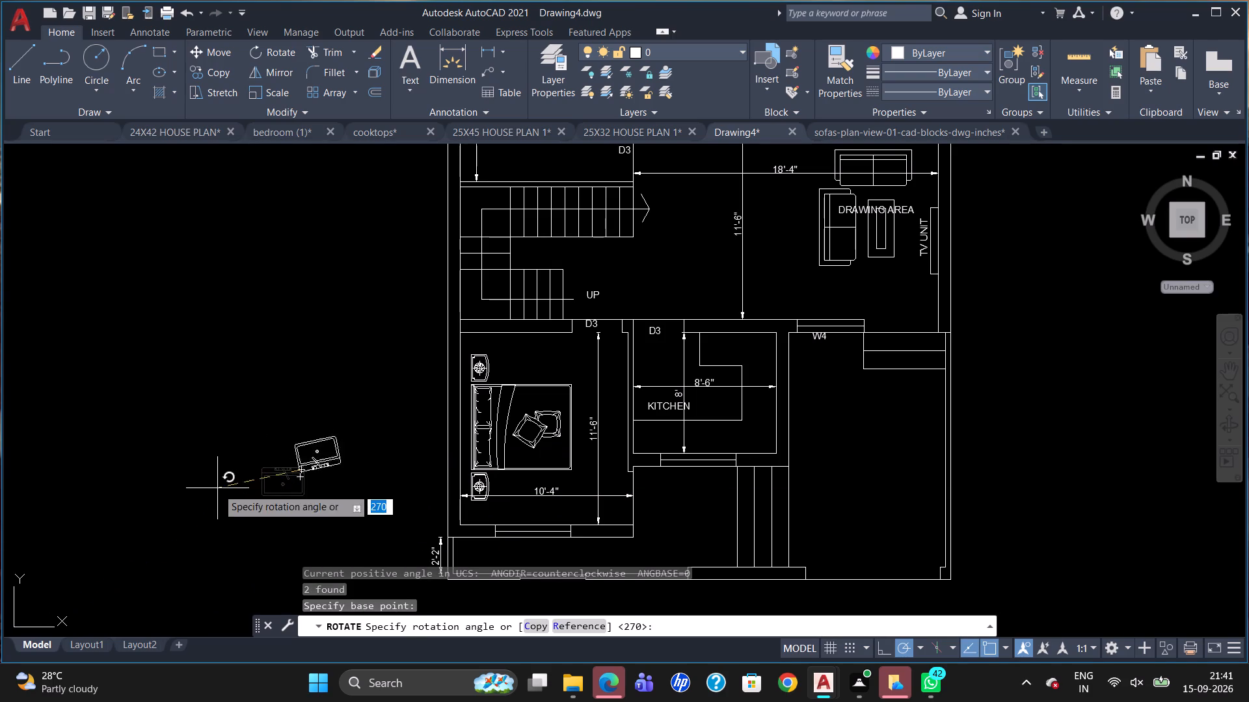
{"action": "left_click", "coordinate": [228, 468]}
Move the rotated sink onto the kitchen counter below the KITCHEN label, just above the window.
{"action": "left_click", "coordinate": [317, 465]}
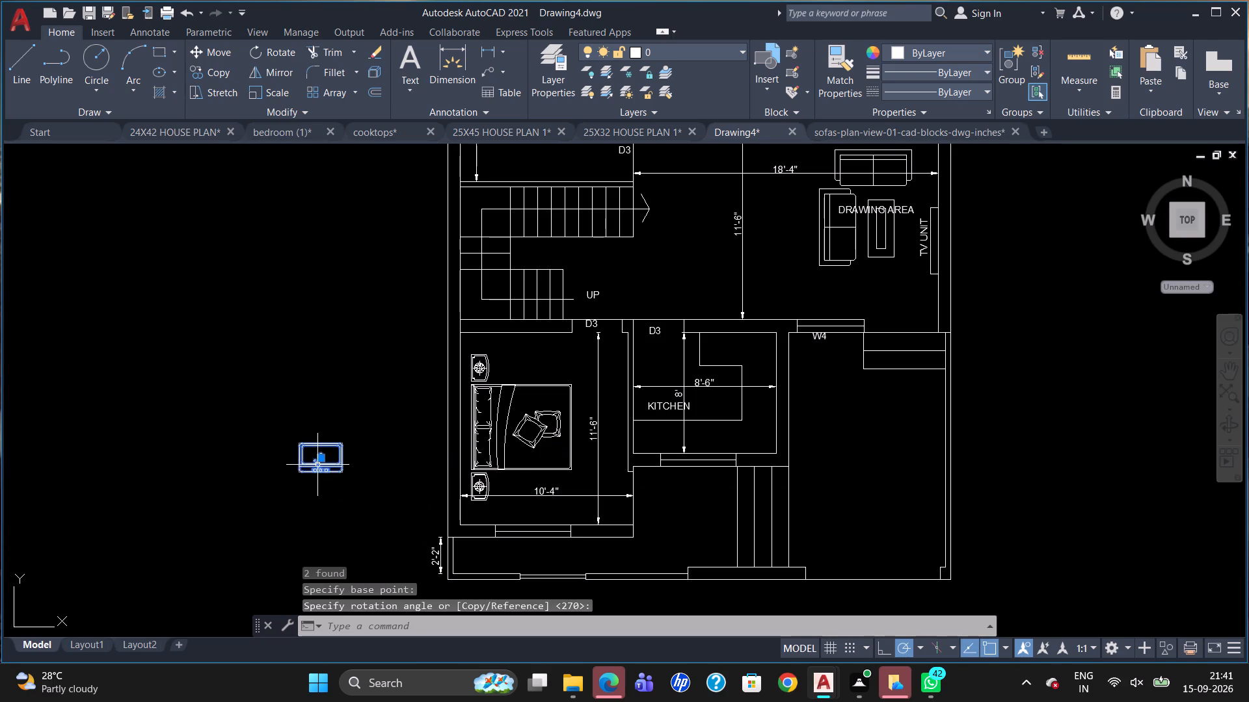
{"action": "left_click", "coordinate": [325, 460]}
{"action": "left_click", "coordinate": [333, 501]}
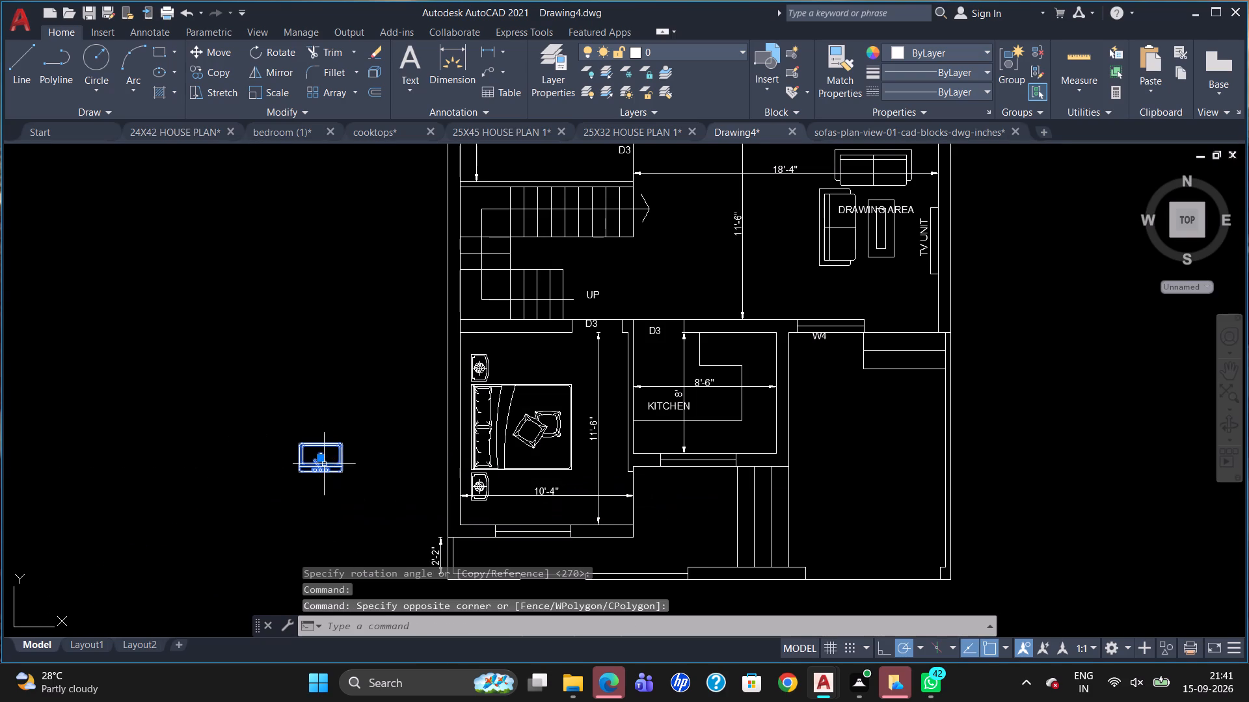
{"action": "left_click", "coordinate": [323, 456]}
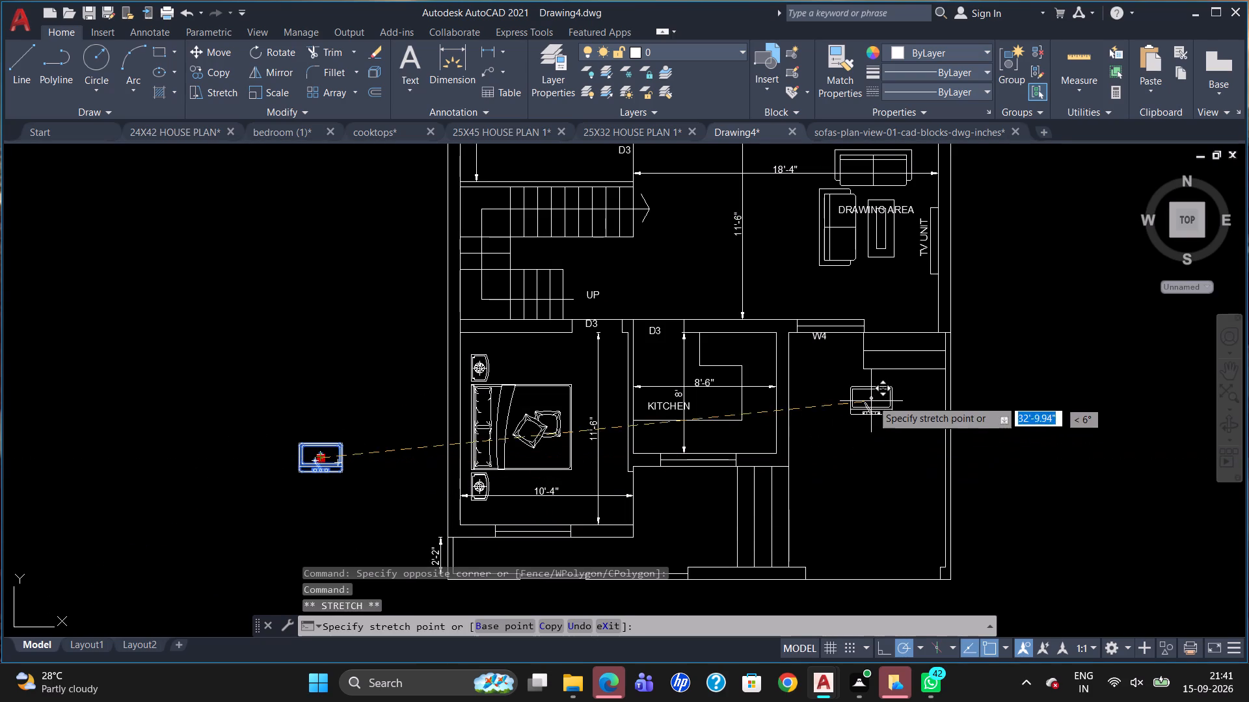
{"action": "scroll", "coordinate": [757, 439], "scroll_direction": "up", "scroll_amount": 4}
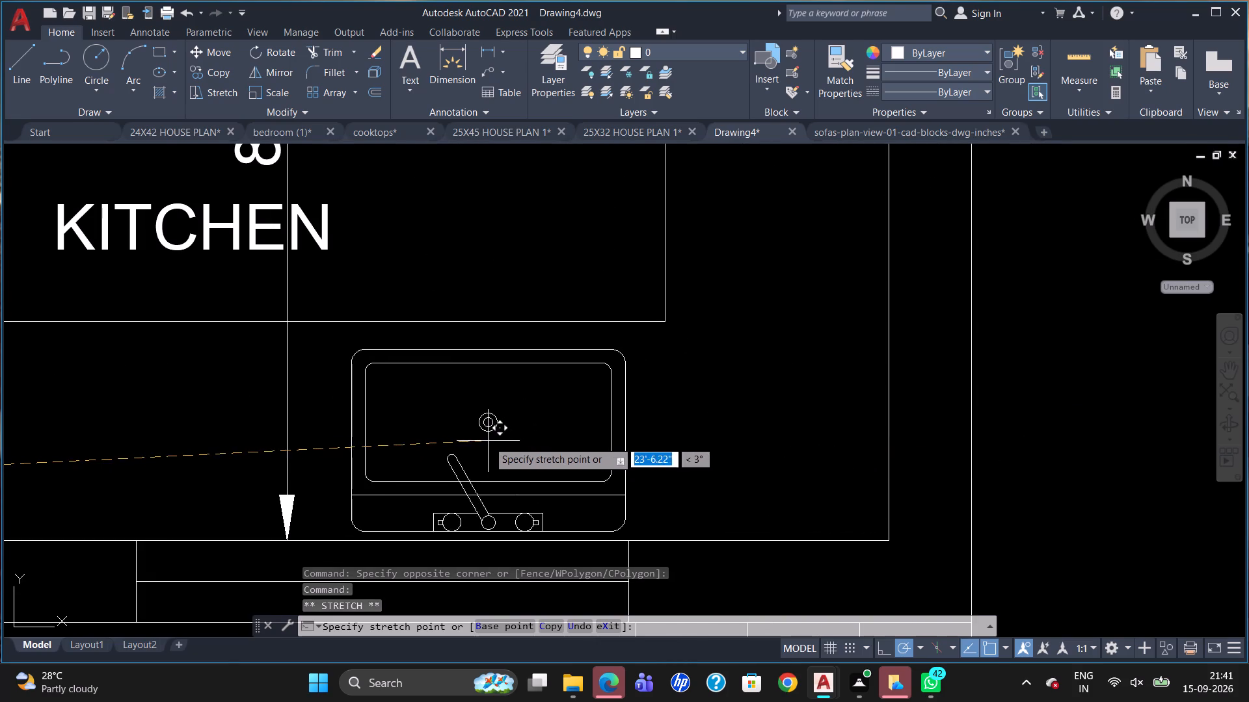
{"action": "left_click", "coordinate": [473, 433]}
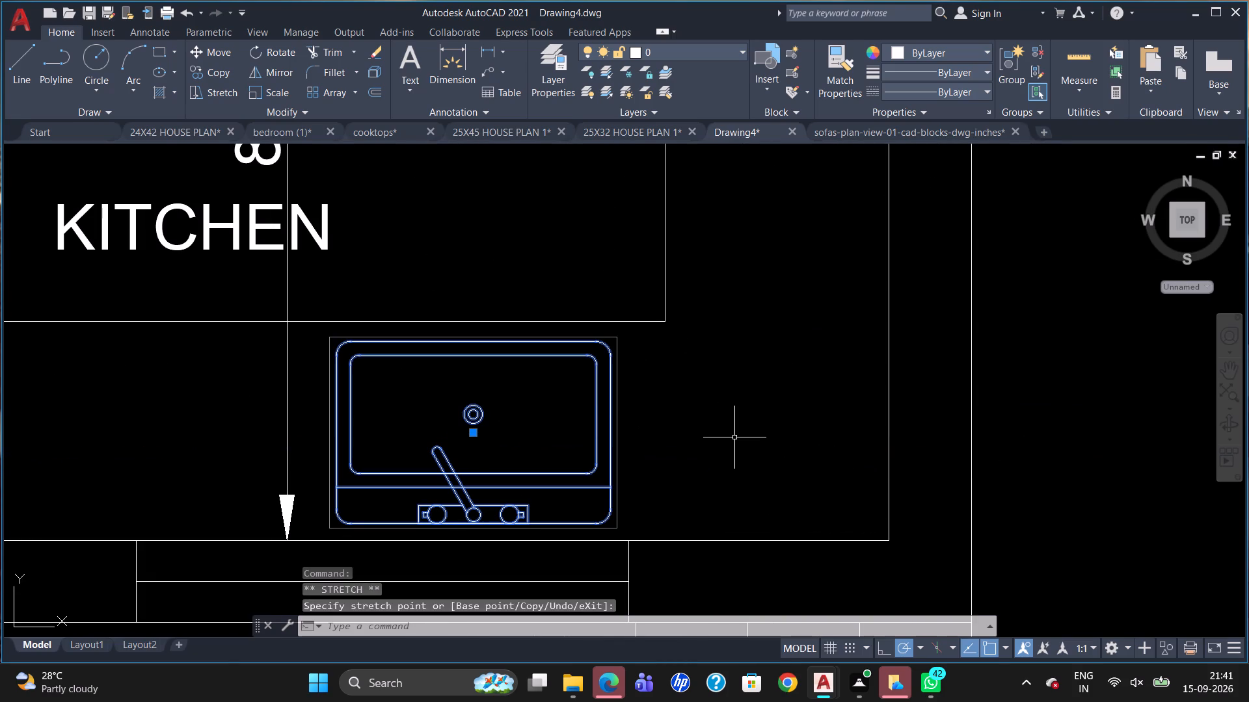
{"action": "key", "text": "Escape"}
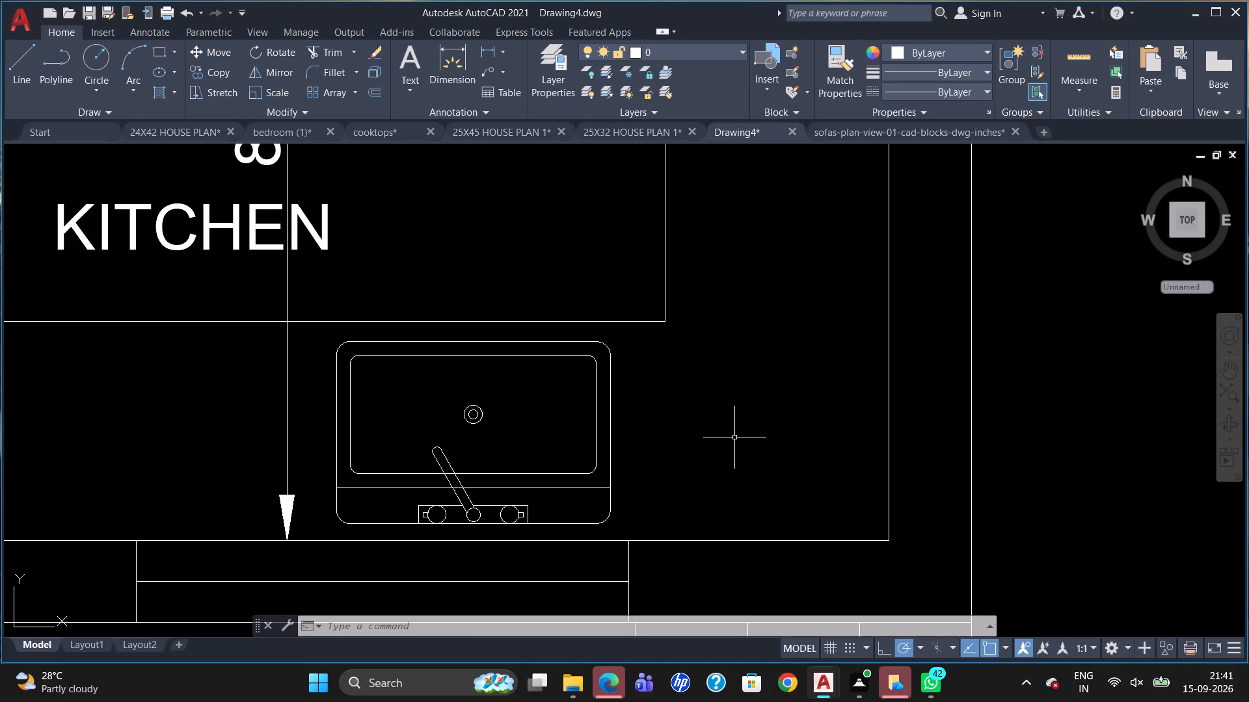
Copy the square four-burner cooktop from the cooktops drawing and paste it onto the kitchen's east counter in Drawing4.
{"action": "scroll", "coordinate": [738, 446], "scroll_direction": "down", "scroll_amount": 3}
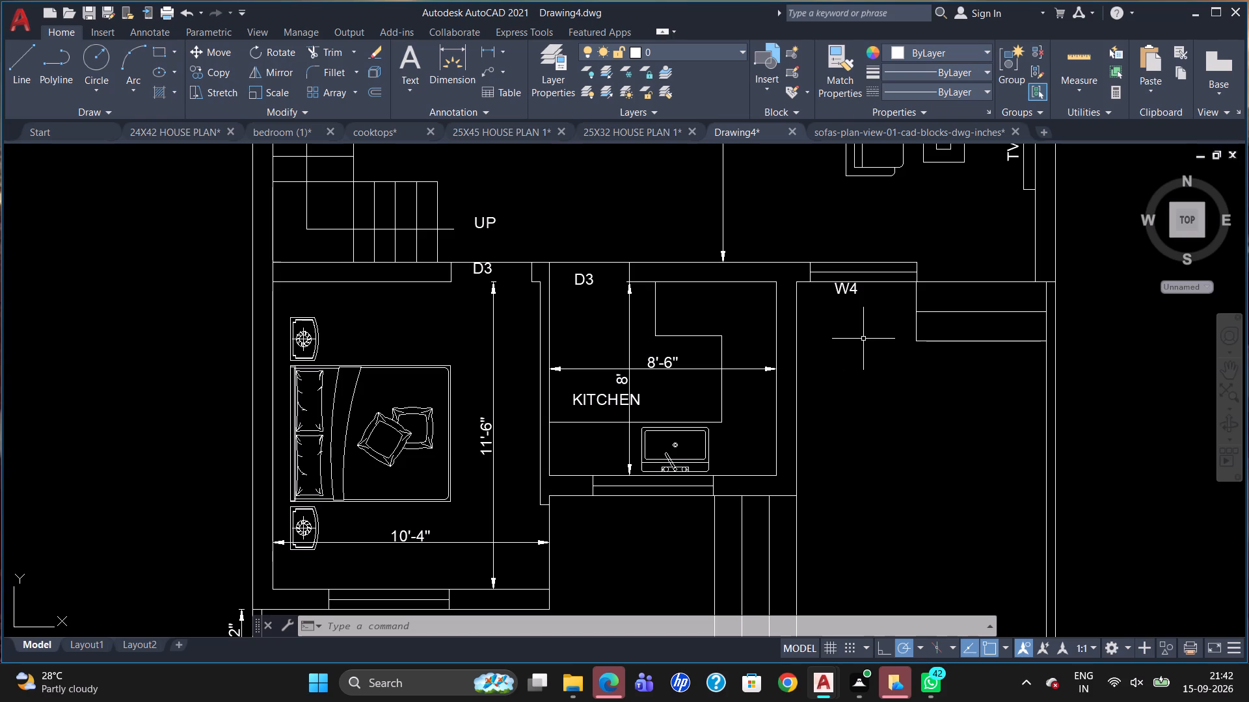
{"action": "scroll", "coordinate": [880, 313], "scroll_direction": "down", "scroll_amount": 1}
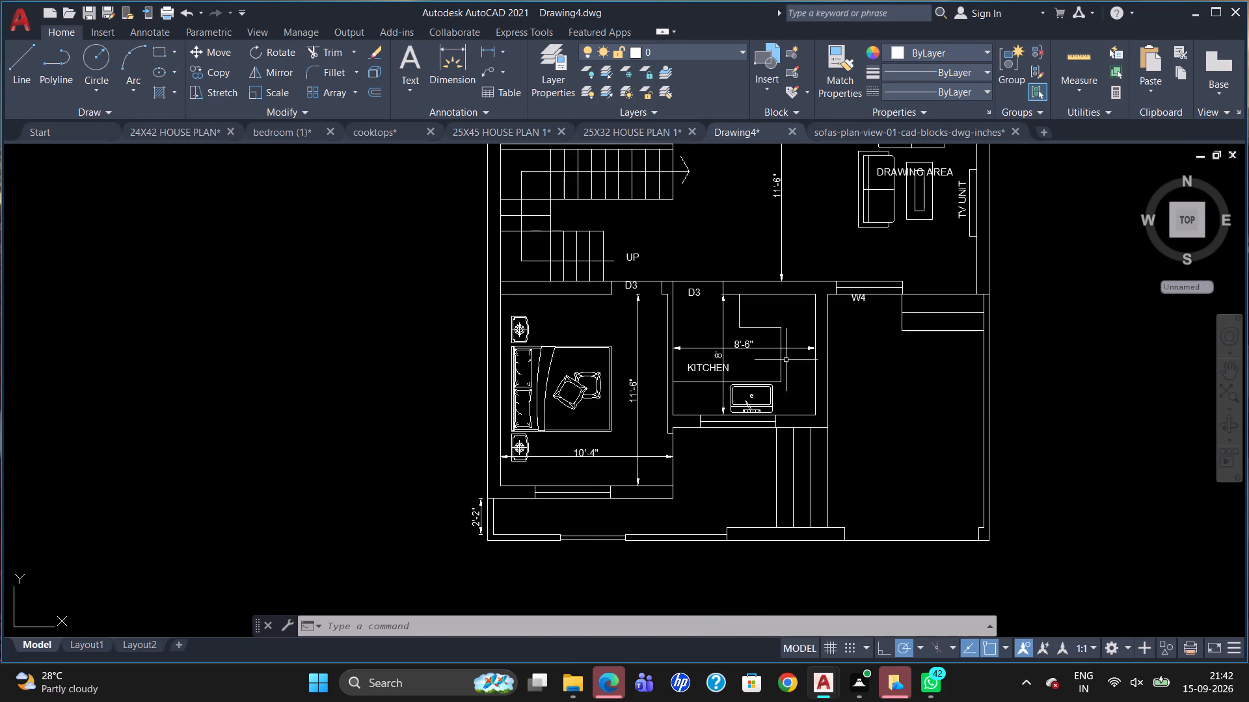
{"action": "left_click", "coordinate": [371, 141]}
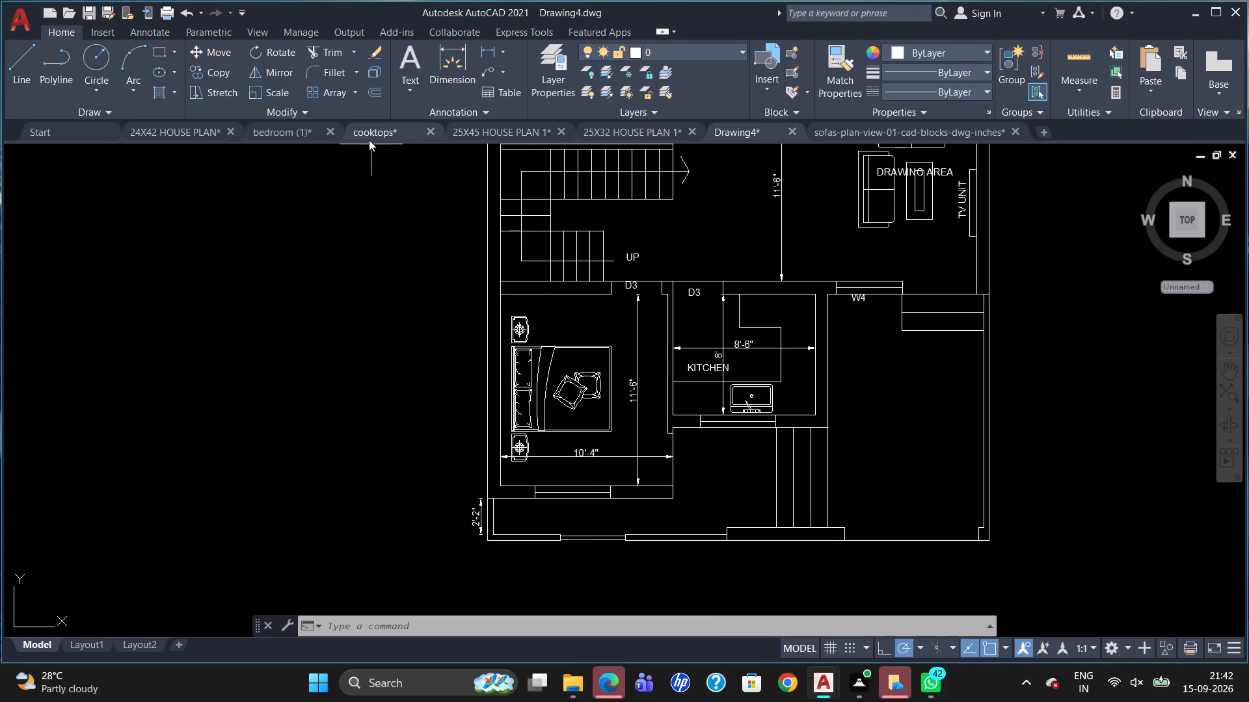
{"action": "left_click", "coordinate": [363, 133]}
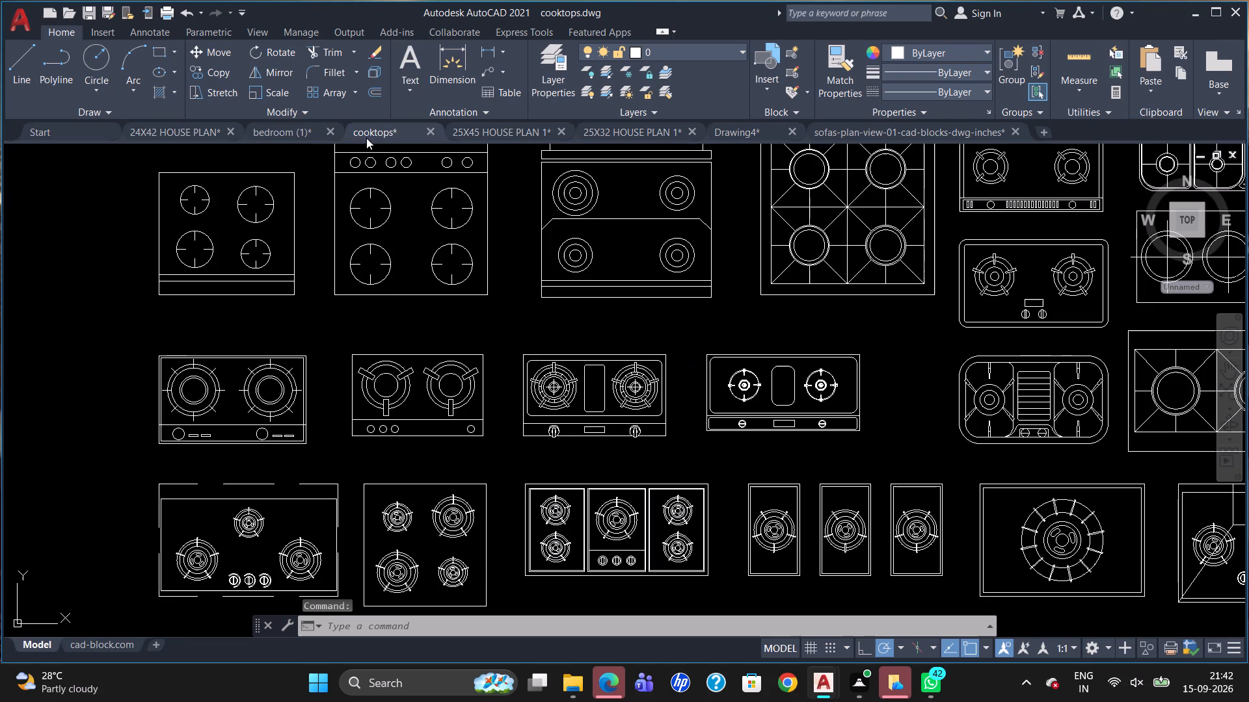
{"action": "left_click", "coordinate": [397, 523]}
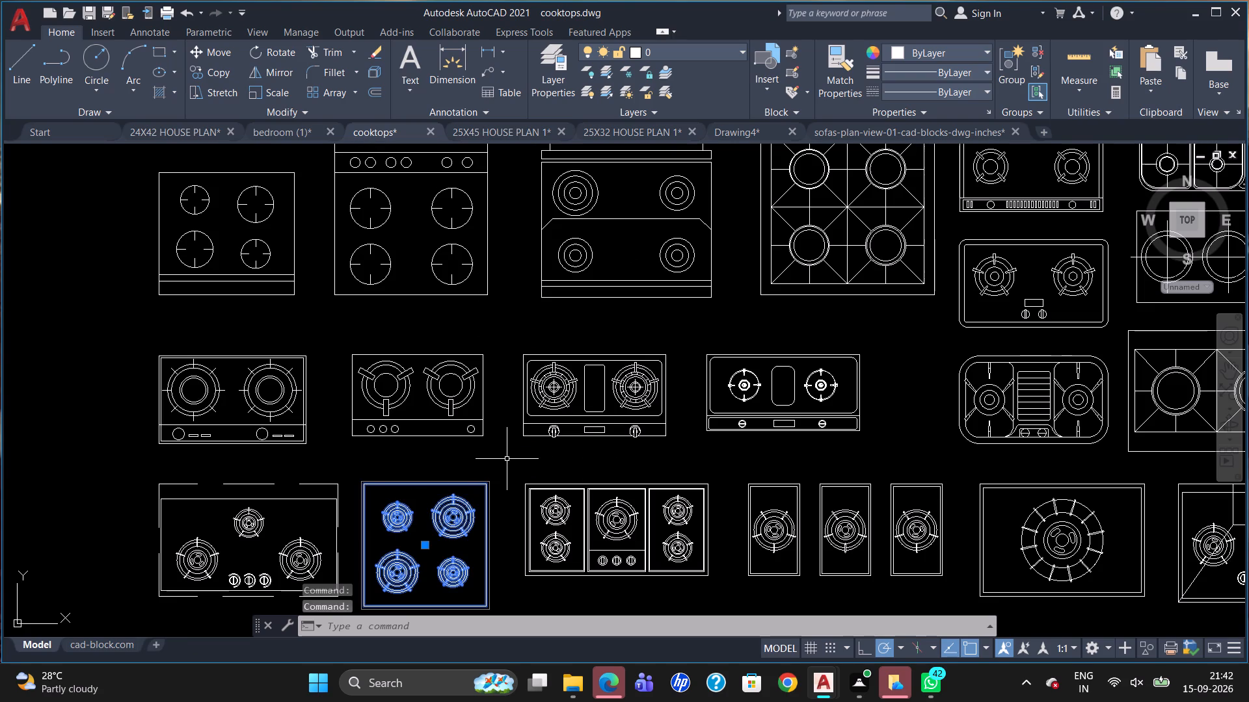
{"action": "key", "text": "ctrl+c"}
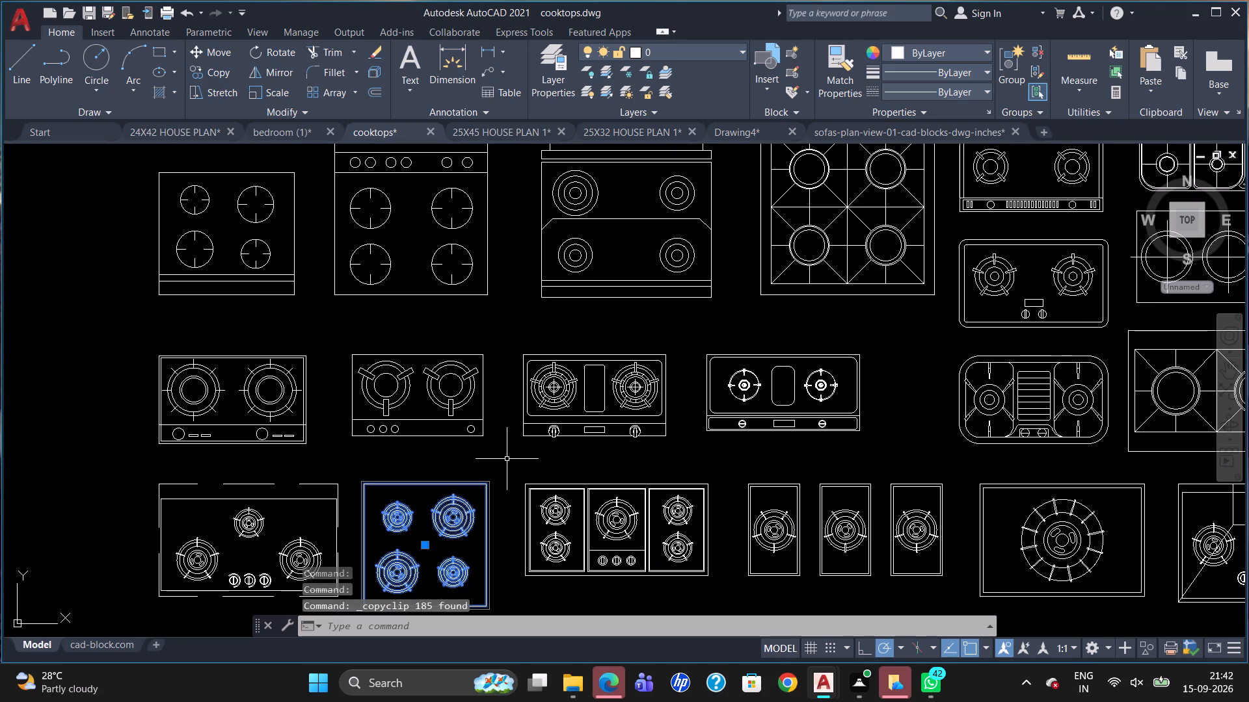
{"action": "left_click", "coordinate": [734, 129]}
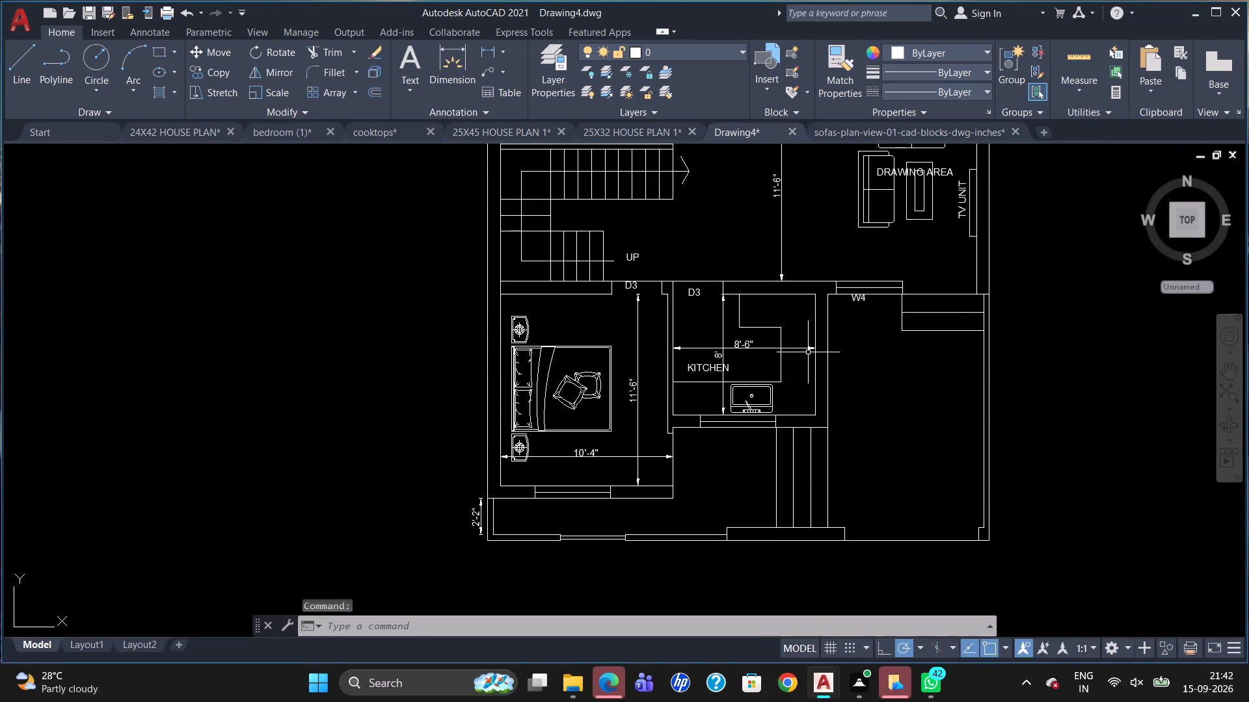
{"action": "scroll", "coordinate": [808, 353], "scroll_direction": "up", "scroll_amount": 1}
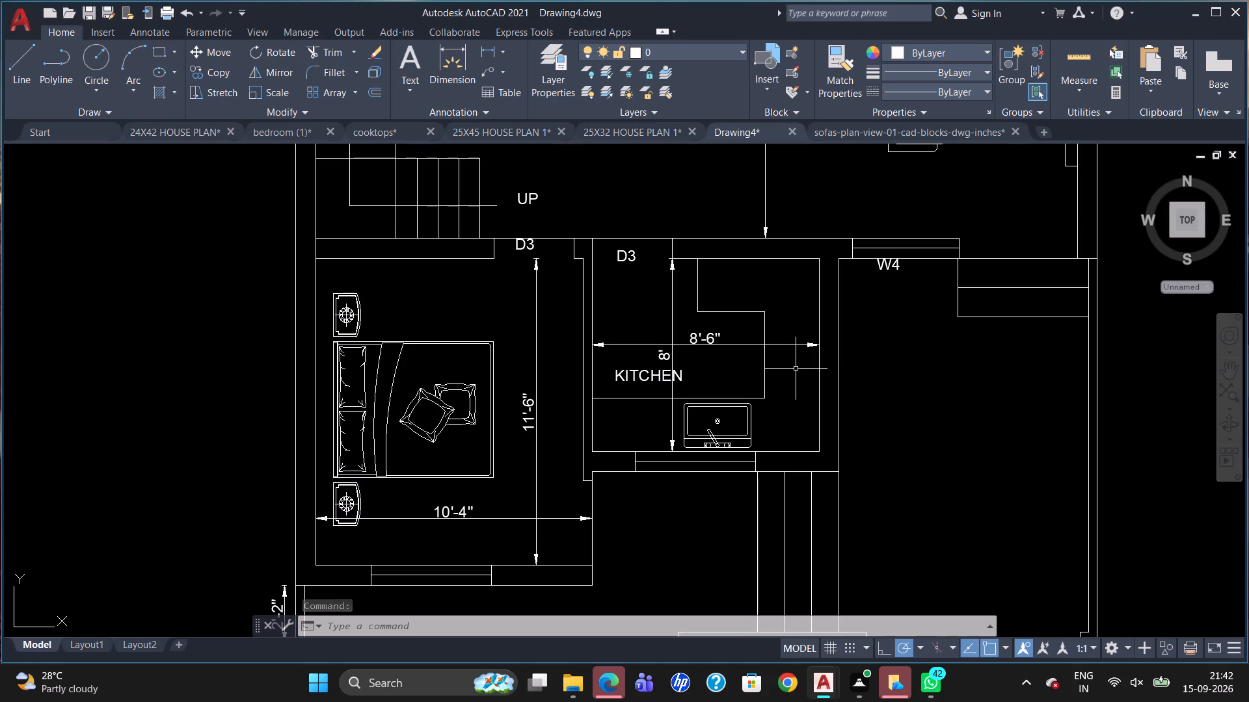
{"action": "key", "text": "ctrl+v"}
{"action": "left_click", "coordinate": [794, 367]}
Group all the objects of the tiny pasted cooktop in the kitchen.
{"action": "scroll", "coordinate": [810, 380], "scroll_direction": "up", "scroll_amount": 2}
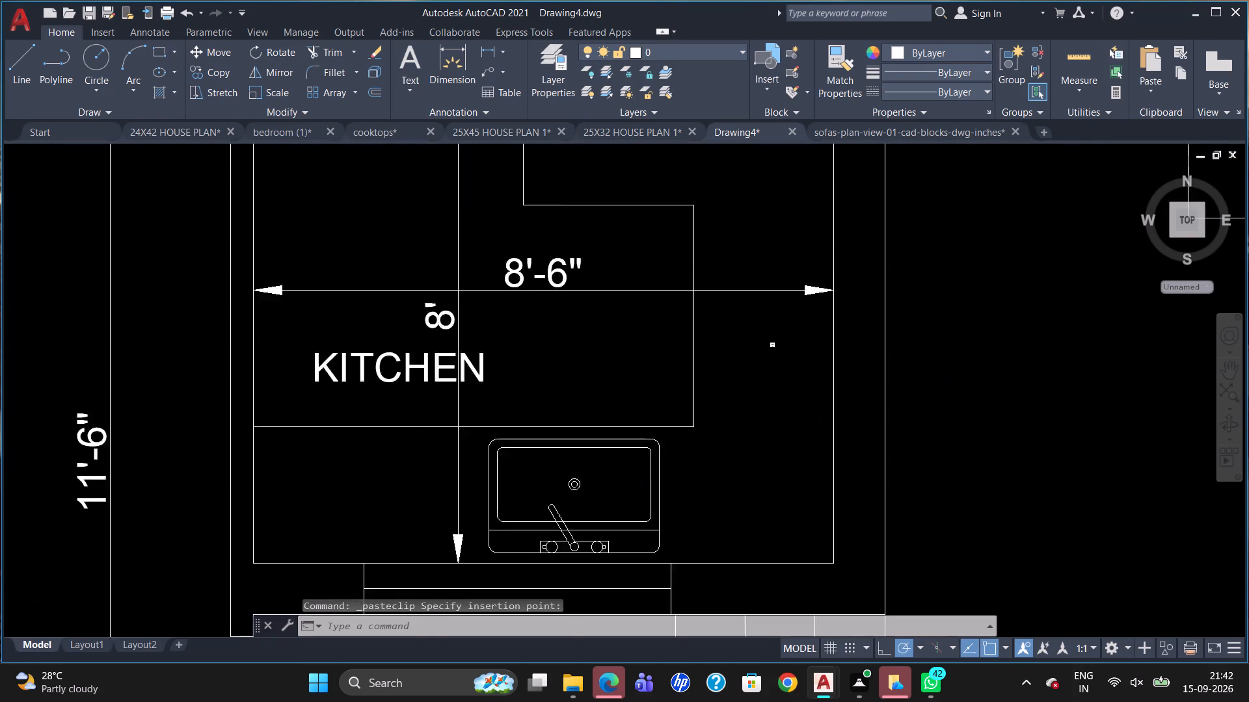
{"action": "scroll", "coordinate": [807, 374], "scroll_direction": "up", "scroll_amount": 1}
{"action": "left_click_drag", "start_coordinate": [814, 345], "coordinate": [721, 348]}
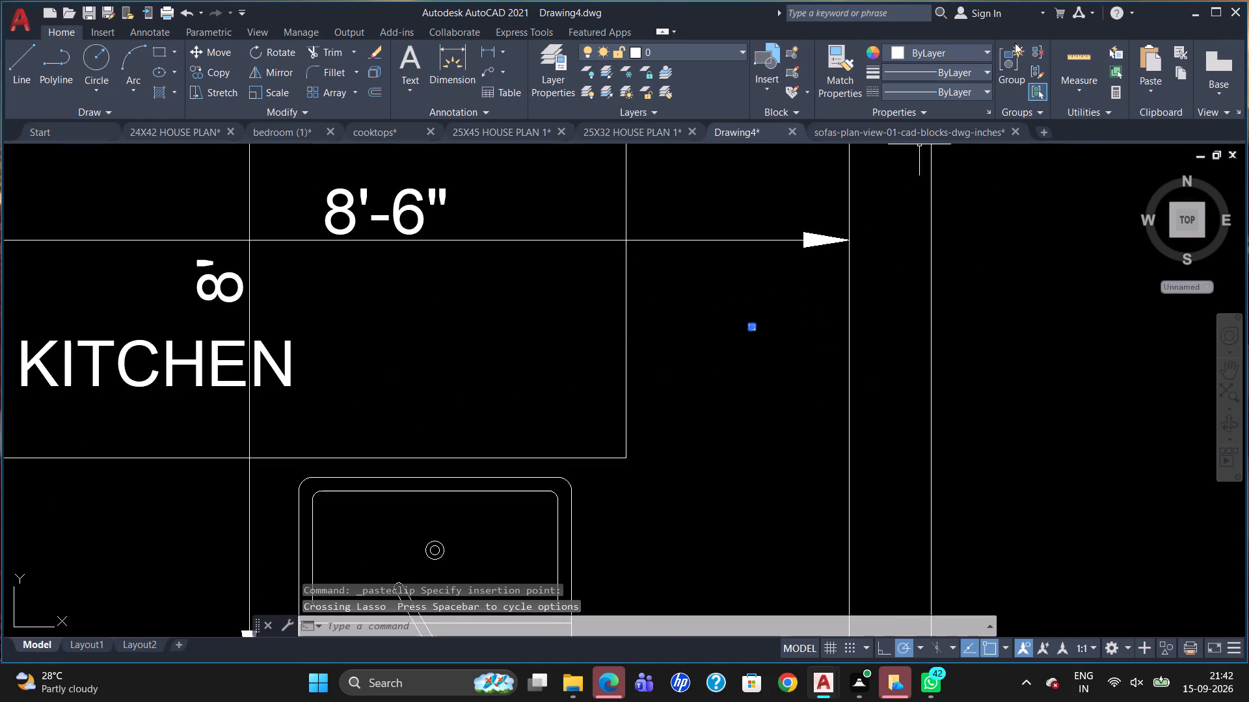
{"action": "left_click", "coordinate": [1015, 43]}
Scale the grouped cooktop up by a factor of about 22 around its own location.
{"action": "left_click", "coordinate": [745, 327]}
{"action": "left_click", "coordinate": [757, 326]}
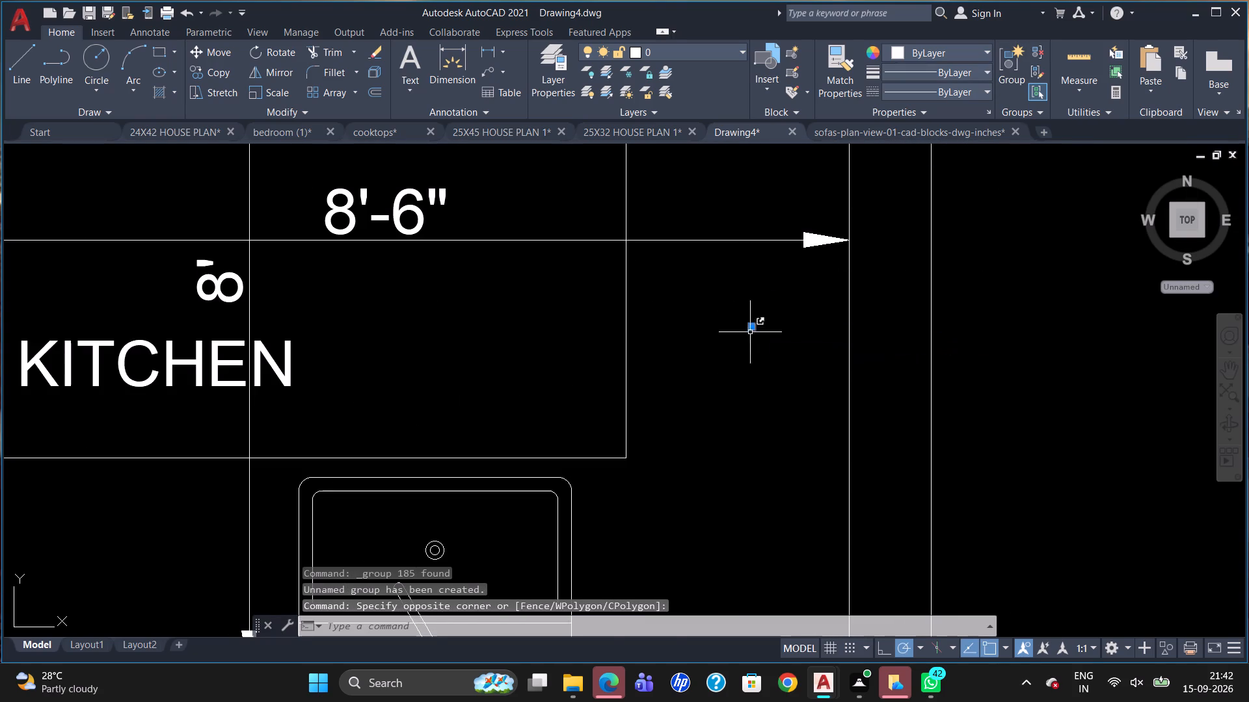
{"action": "type", "text": "SC"}
{"action": "key", "text": "Return"}
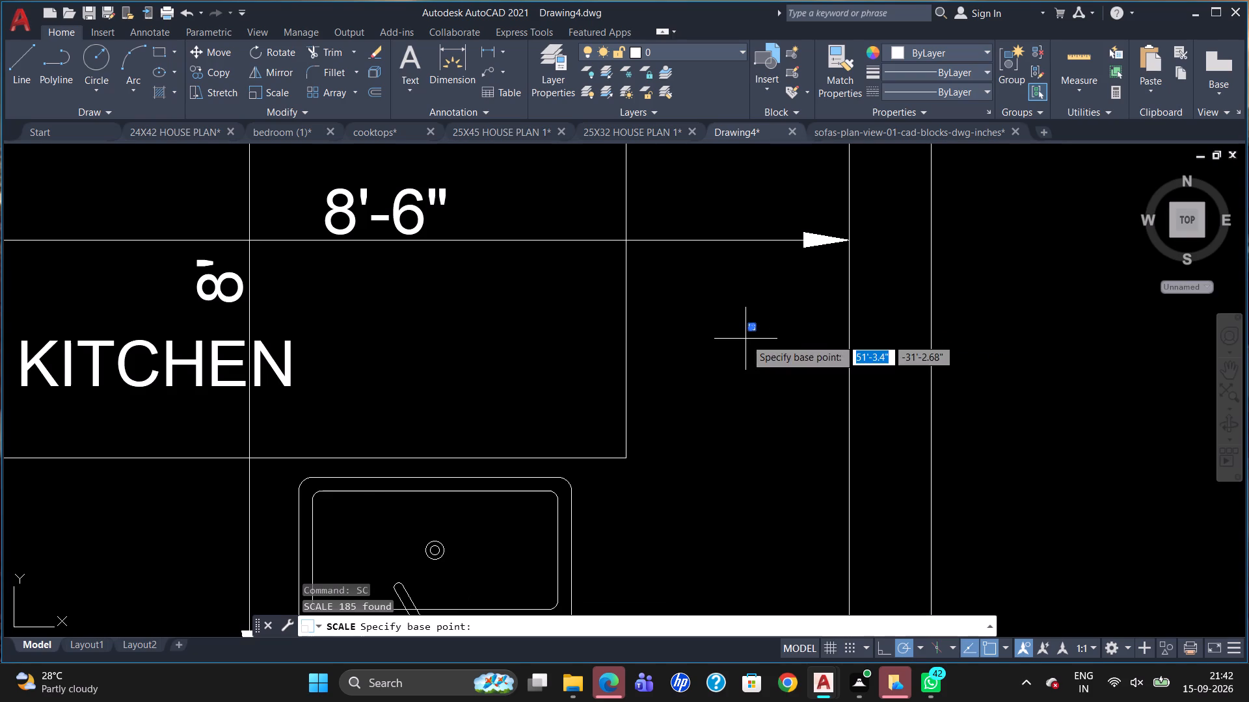
{"action": "left_click", "coordinate": [753, 334]}
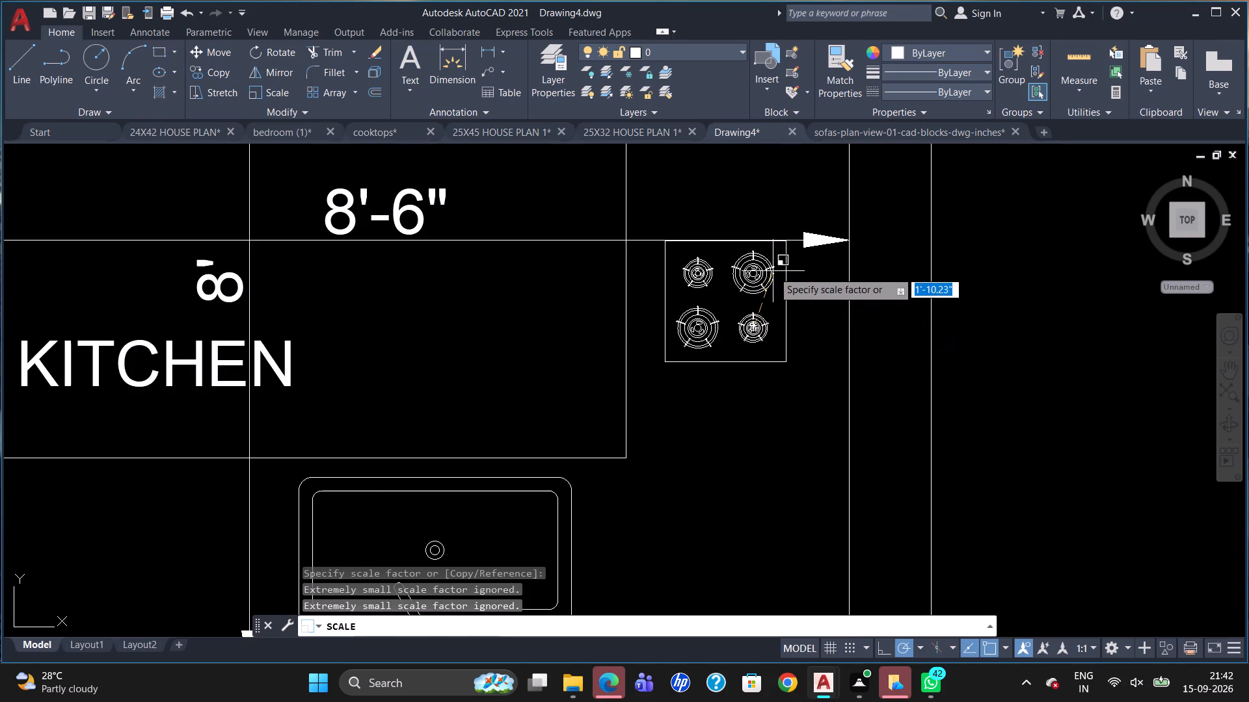
{"action": "left_click", "coordinate": [773, 271]}
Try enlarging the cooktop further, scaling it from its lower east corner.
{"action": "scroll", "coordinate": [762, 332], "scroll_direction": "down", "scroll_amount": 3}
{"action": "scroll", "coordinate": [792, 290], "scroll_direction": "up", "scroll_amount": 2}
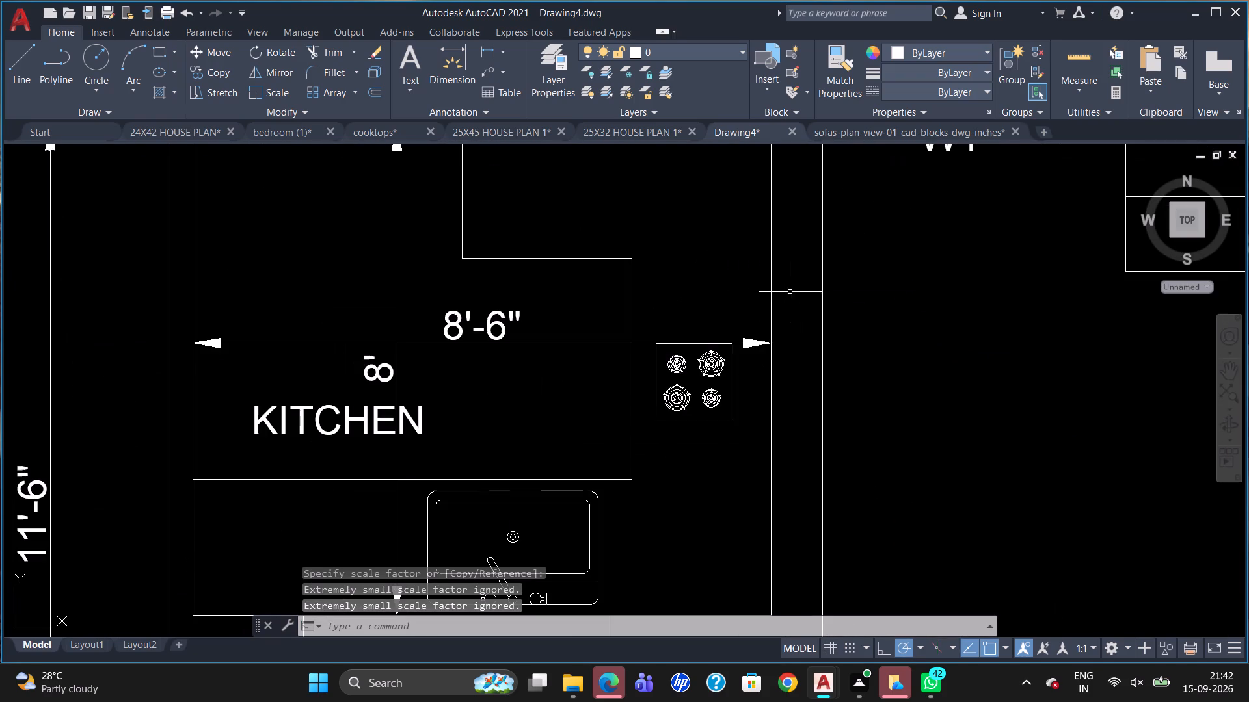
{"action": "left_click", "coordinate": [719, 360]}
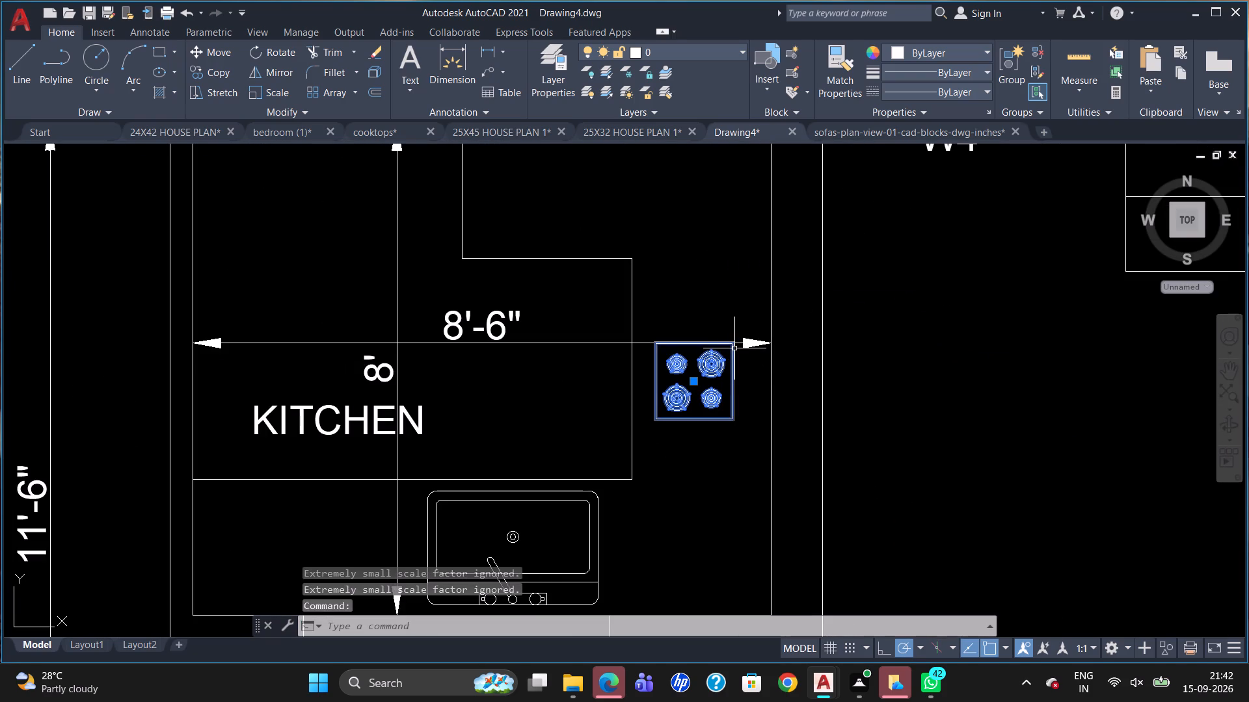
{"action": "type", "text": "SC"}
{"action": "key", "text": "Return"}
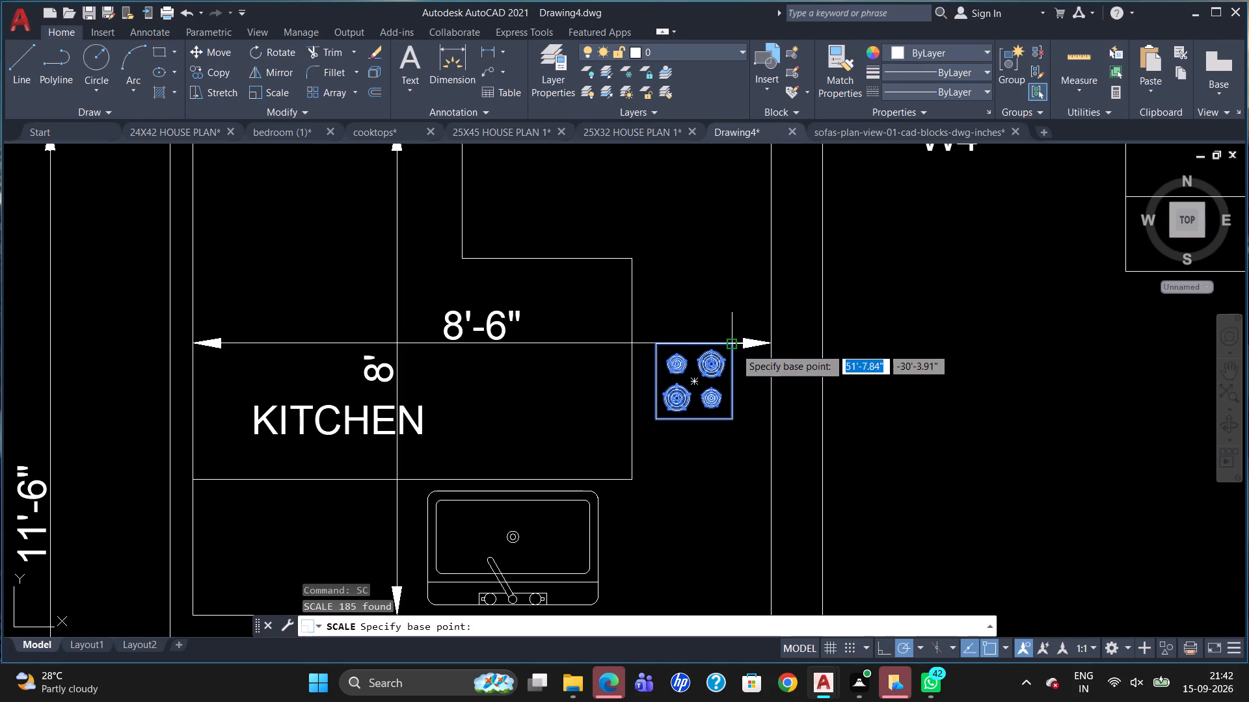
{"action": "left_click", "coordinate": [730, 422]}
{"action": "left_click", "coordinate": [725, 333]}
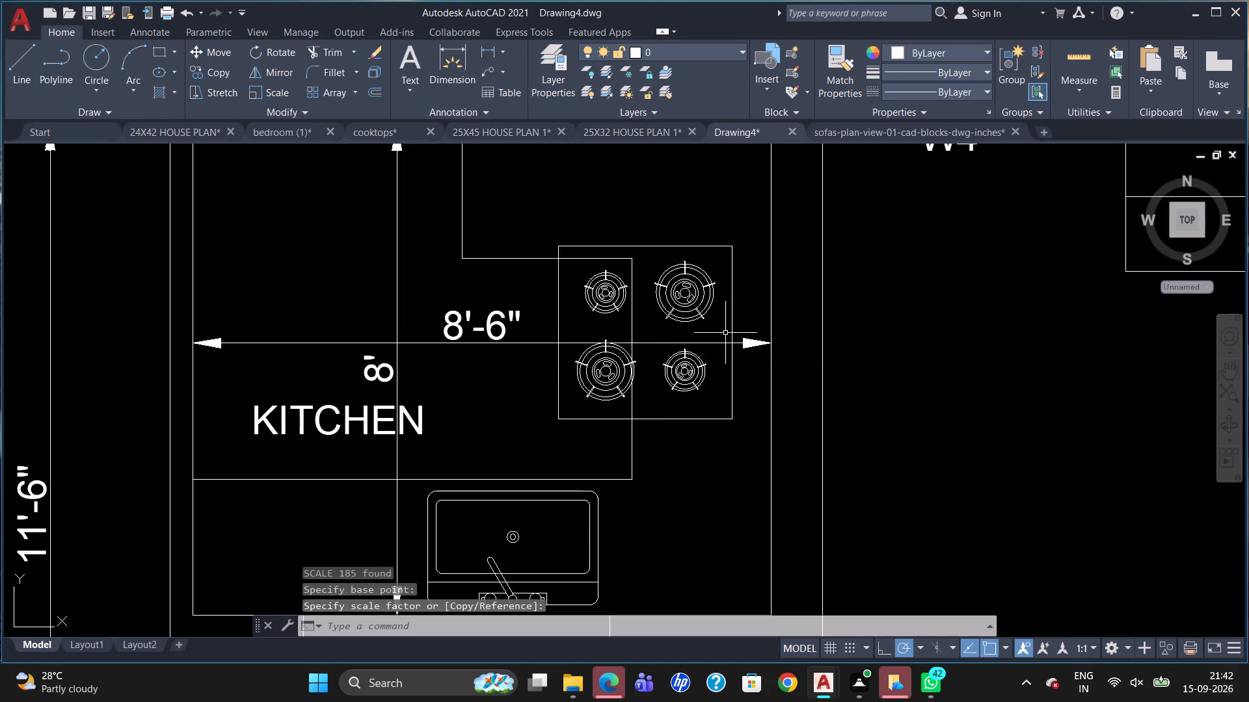
Scale the cooktop down from its lower east corner so it fits within the kitchen's east counter.
{"action": "left_click", "coordinate": [699, 375]}
{"action": "type", "text": "SC"}
{"action": "key", "text": "Return"}
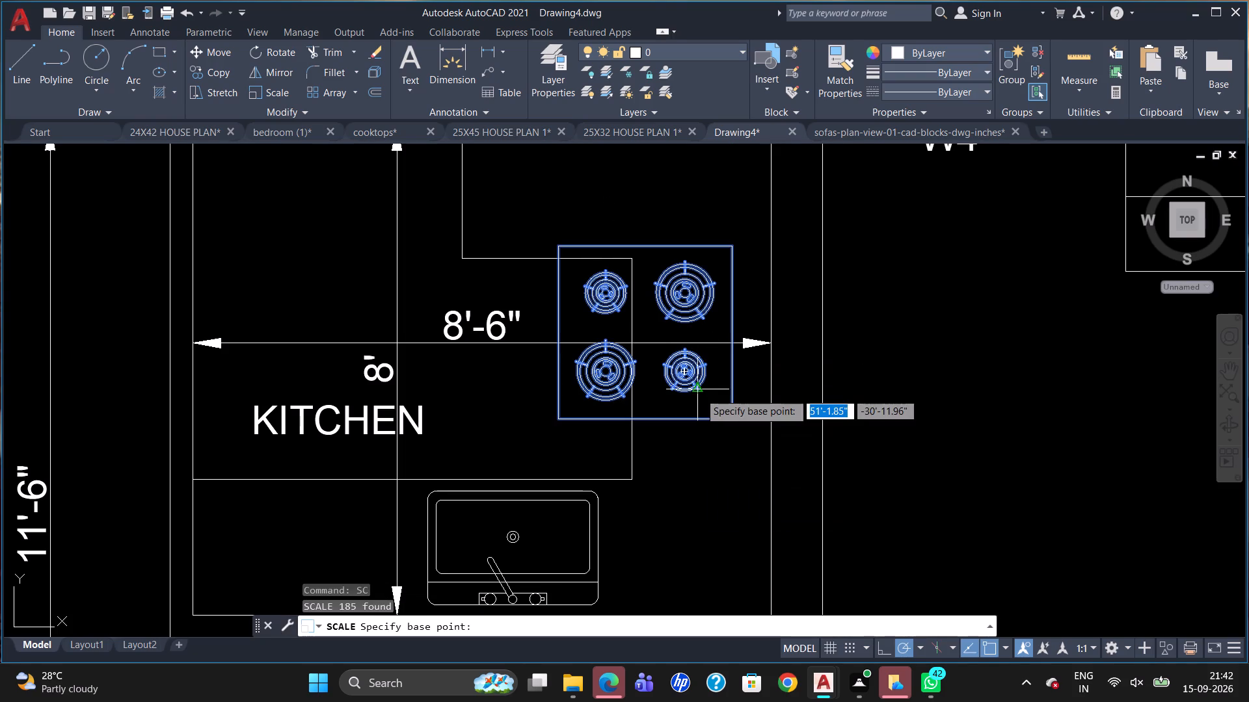
{"action": "left_click", "coordinate": [734, 415]}
{"action": "left_click", "coordinate": [742, 387]}
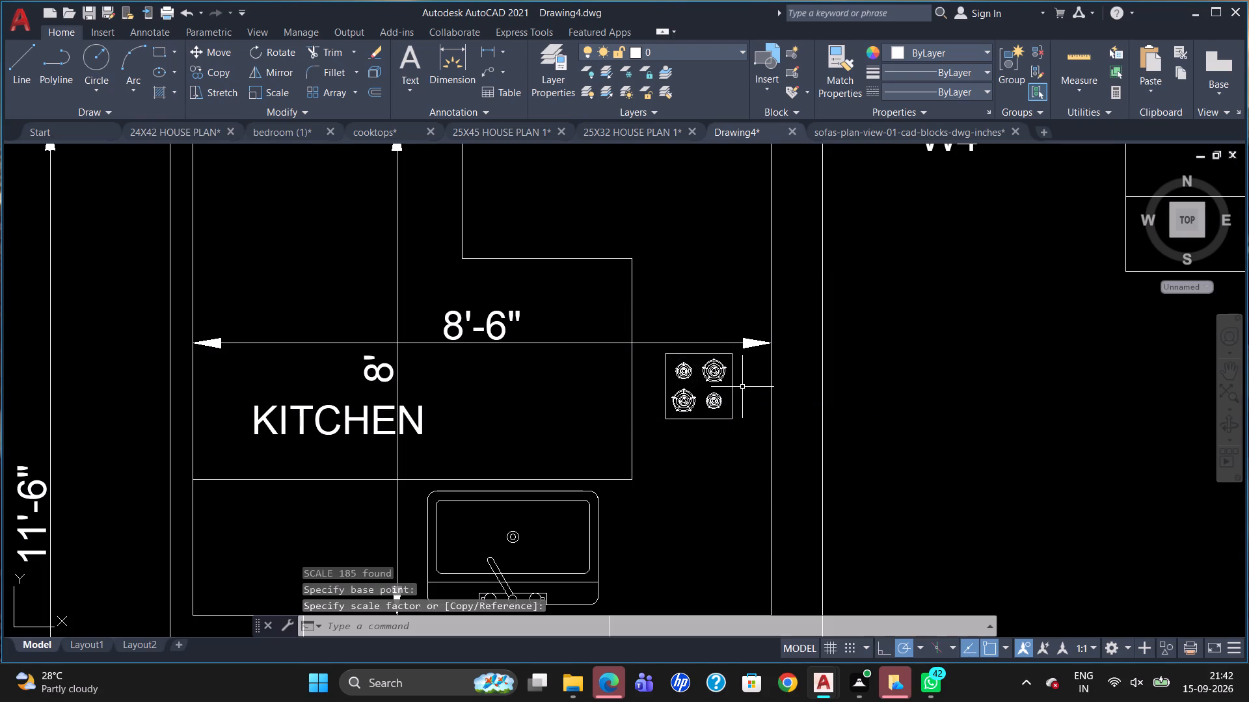
Insert the Vehicles - Imperial block from the architectural tool palette into the empty space east of the plan.
{"action": "scroll", "coordinate": [808, 335], "scroll_direction": "down", "scroll_amount": 1}
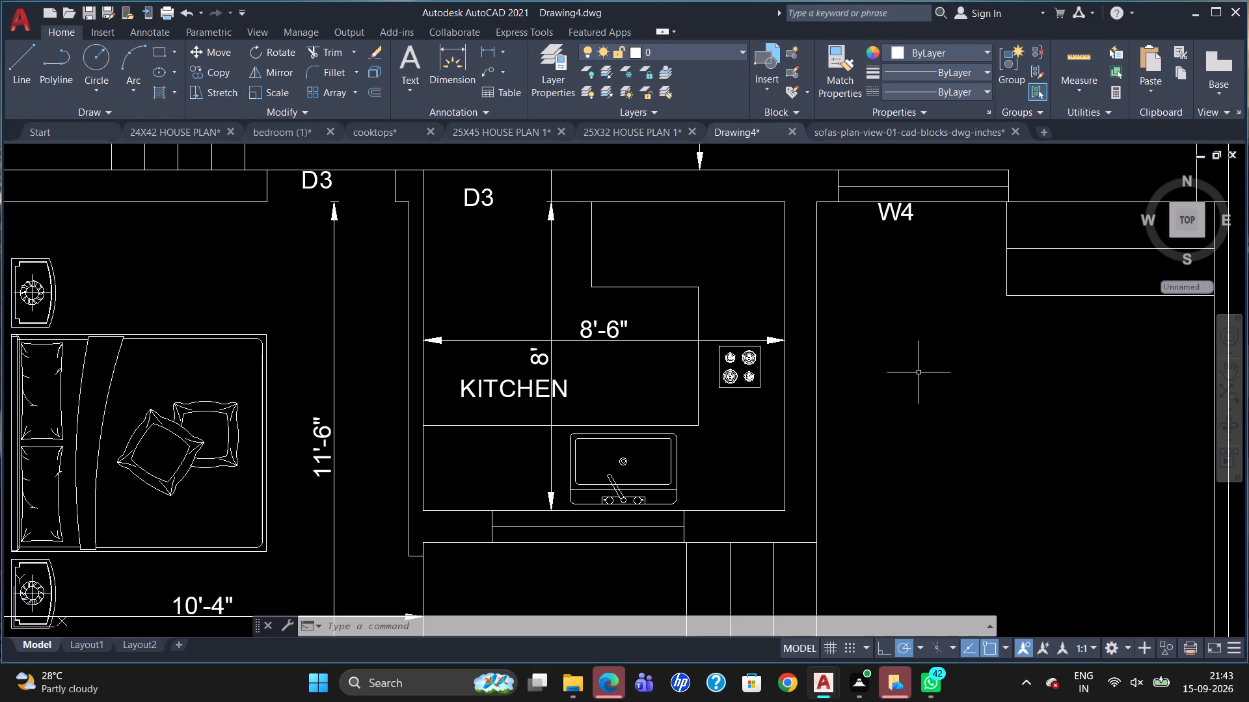
{"action": "scroll", "coordinate": [831, 383], "scroll_direction": "down", "scroll_amount": 2}
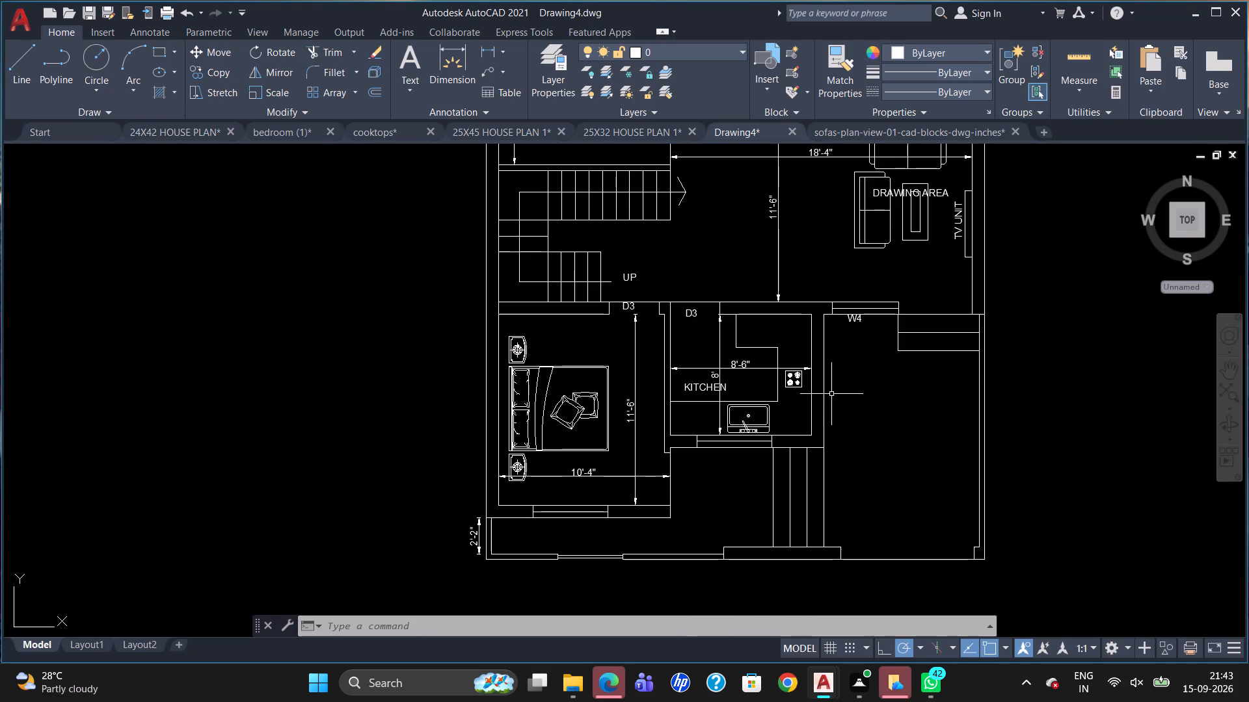
{"action": "scroll", "coordinate": [809, 414], "scroll_direction": "down", "scroll_amount": 1}
{"action": "scroll", "coordinate": [947, 429], "scroll_direction": "up", "scroll_amount": 1}
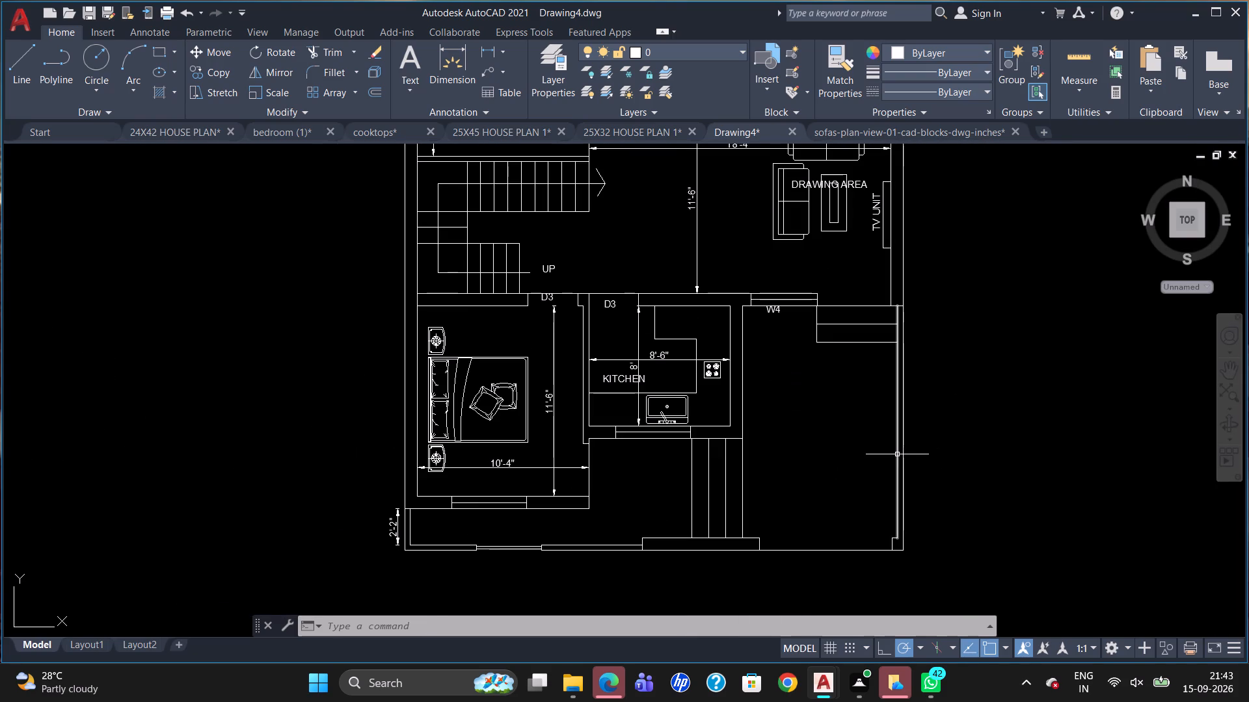
{"action": "key", "text": "ctrl+3"}
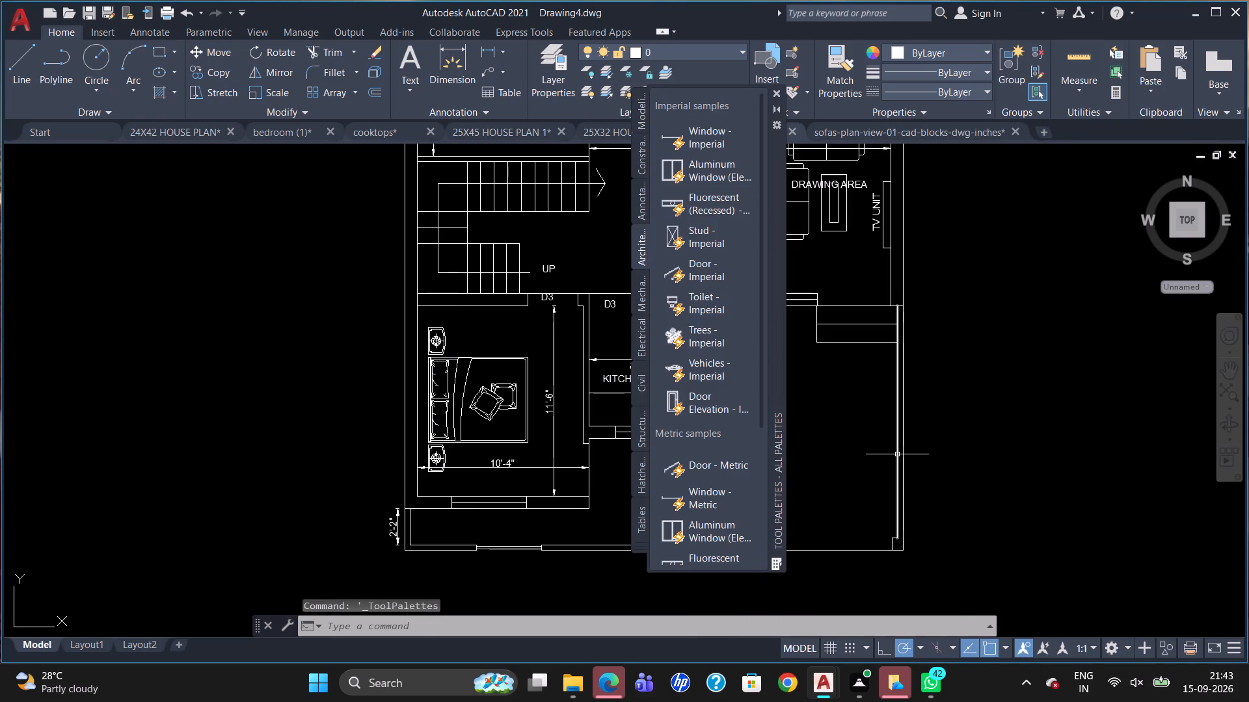
{"action": "left_click_drag", "start_coordinate": [692, 372], "coordinate": [1006, 441]}
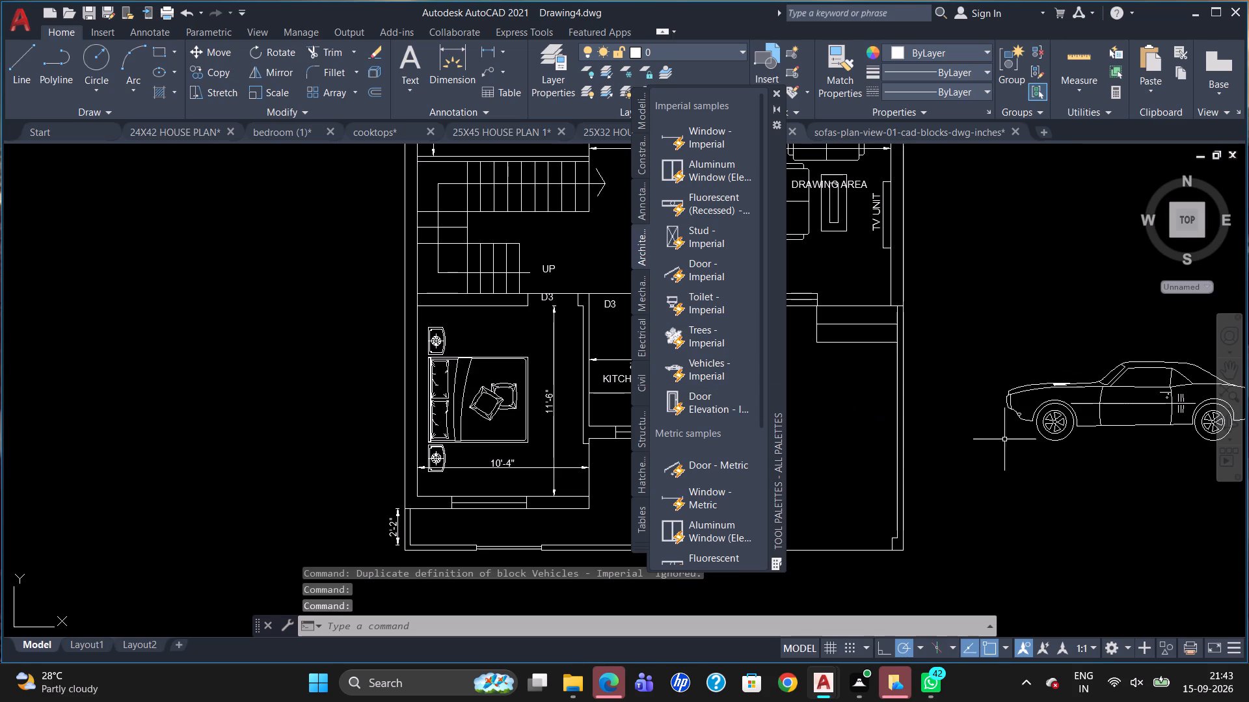
Close the tool palettes and switch the vehicle block east of the plan to the Sports Car (Top) view.
{"action": "scroll", "coordinate": [945, 405], "scroll_direction": "down", "scroll_amount": 1}
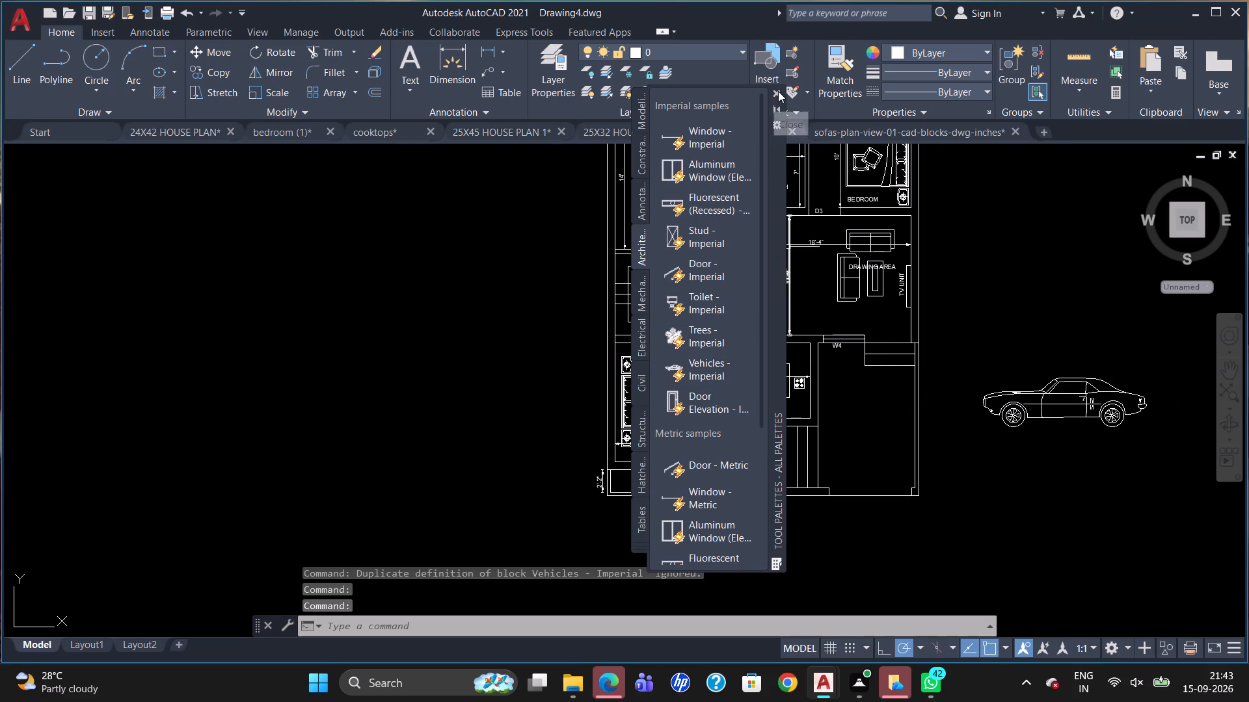
{"action": "left_click", "coordinate": [778, 91]}
{"action": "left_click", "coordinate": [1022, 417]}
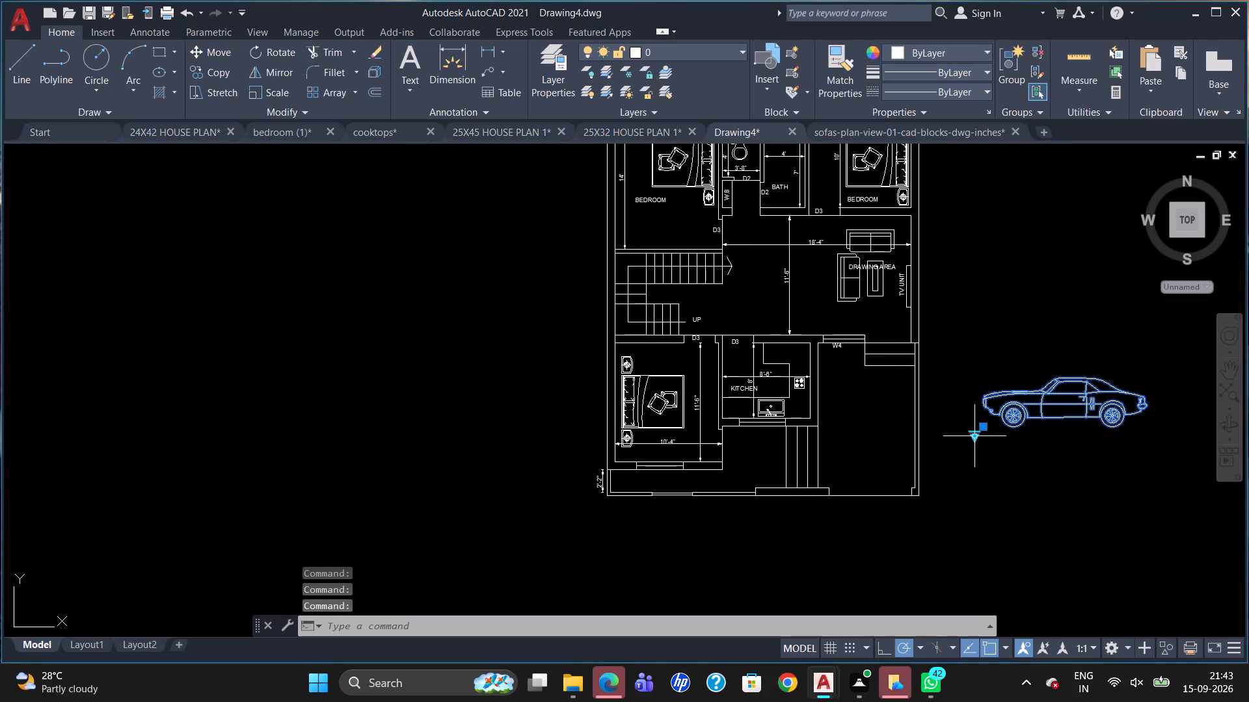
{"action": "left_click", "coordinate": [976, 435]}
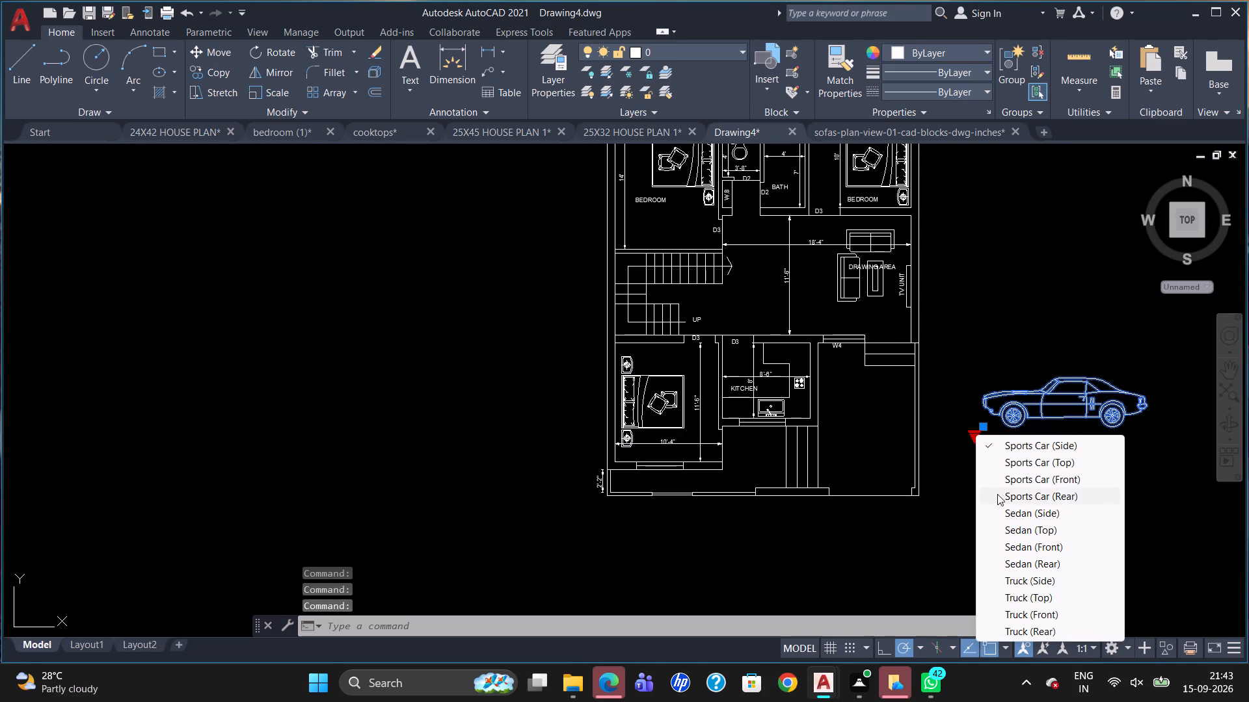
{"action": "left_click", "coordinate": [1003, 462]}
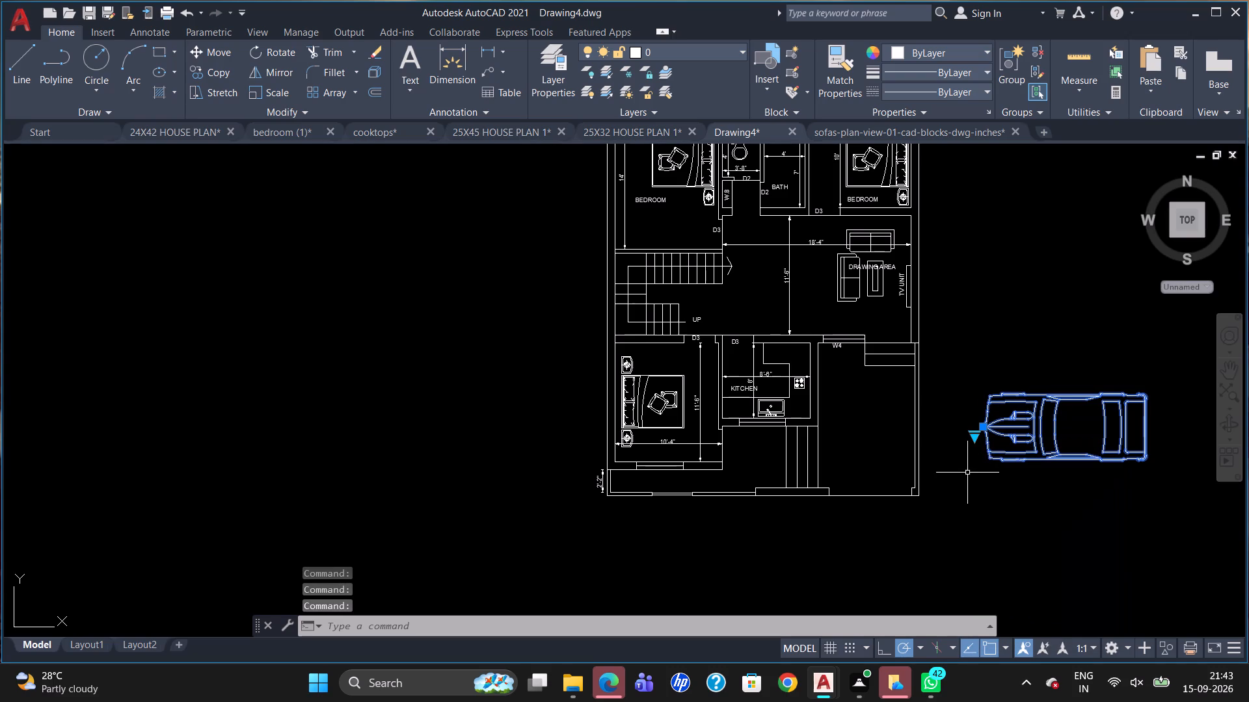
Rotate the car a quarter turn about its rear edge so its front points north.
{"action": "type", "text": "RO"}
{"action": "key", "text": "Return"}
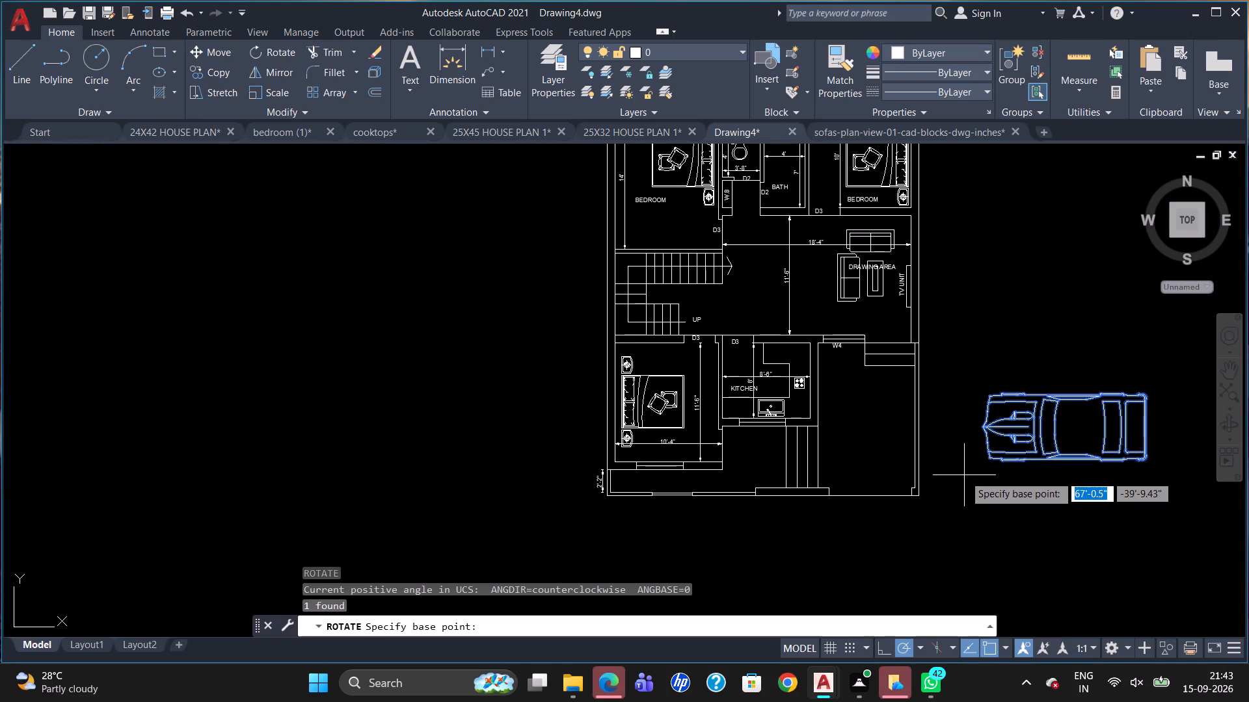
{"action": "left_click", "coordinate": [1149, 419]}
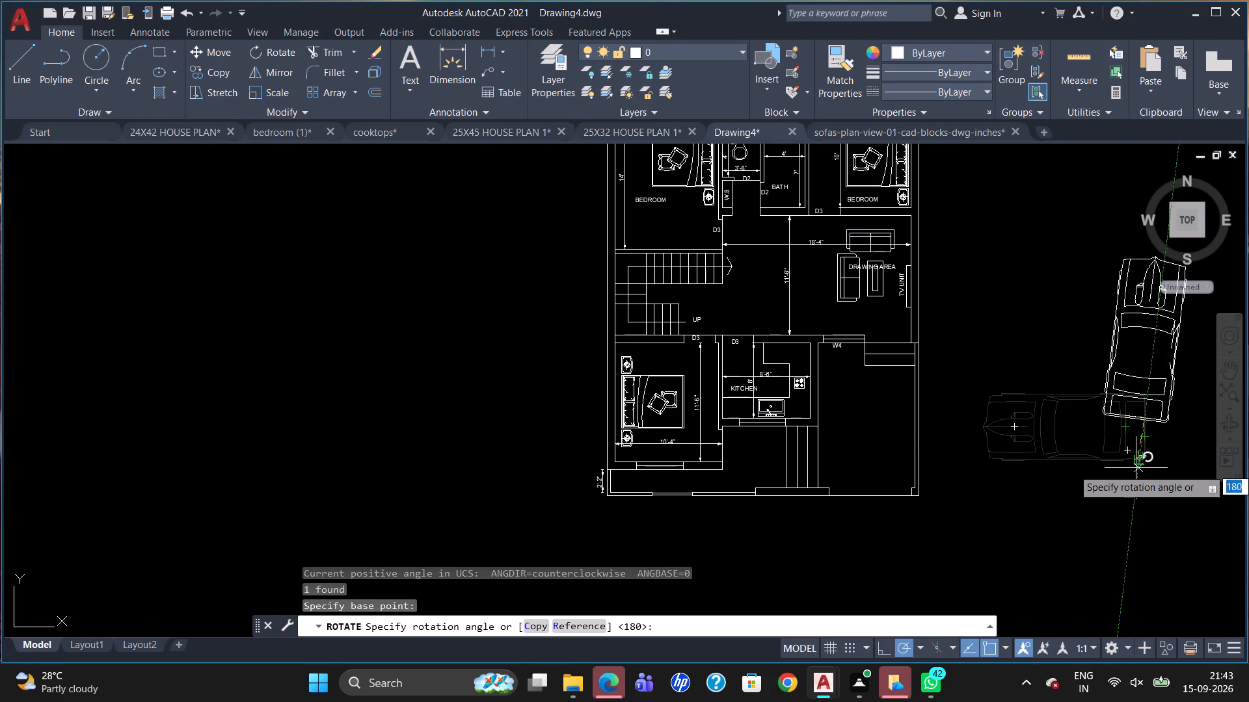
{"action": "left_click", "coordinate": [1149, 519]}
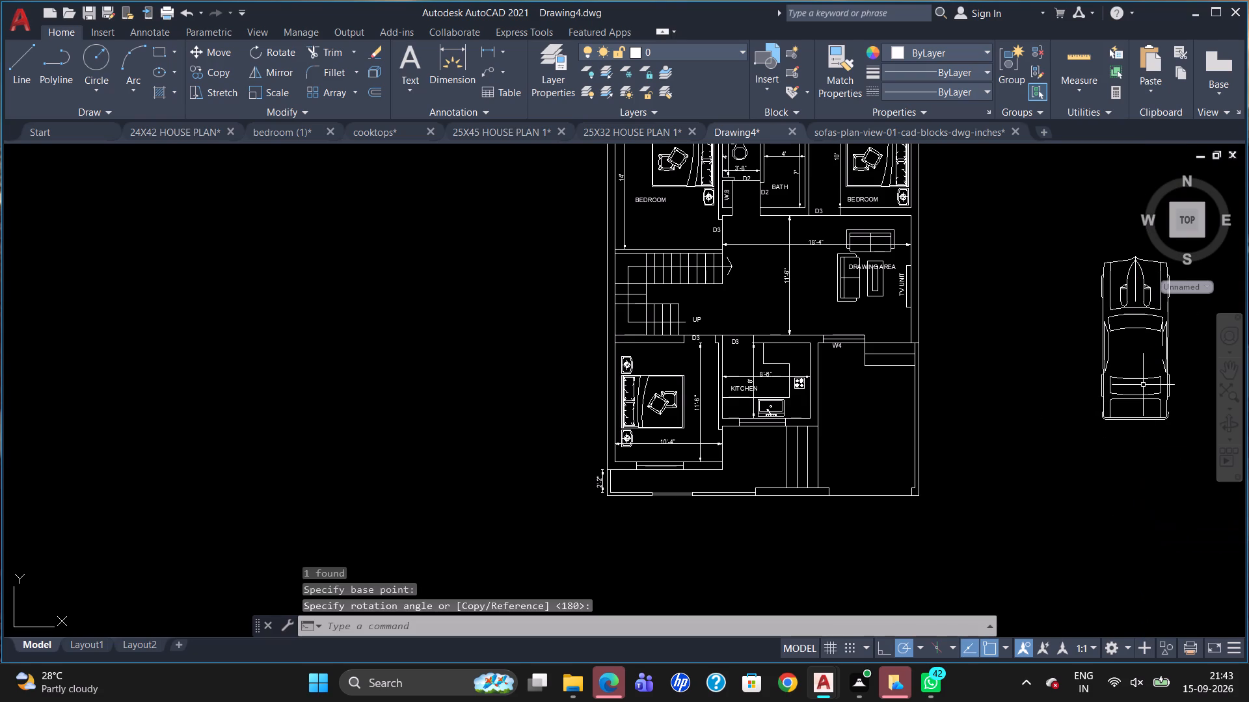
Scale the car down from its rear edge to a size that fits the plan's parking space.
{"action": "scroll", "coordinate": [1104, 402], "scroll_direction": "down", "scroll_amount": 1}
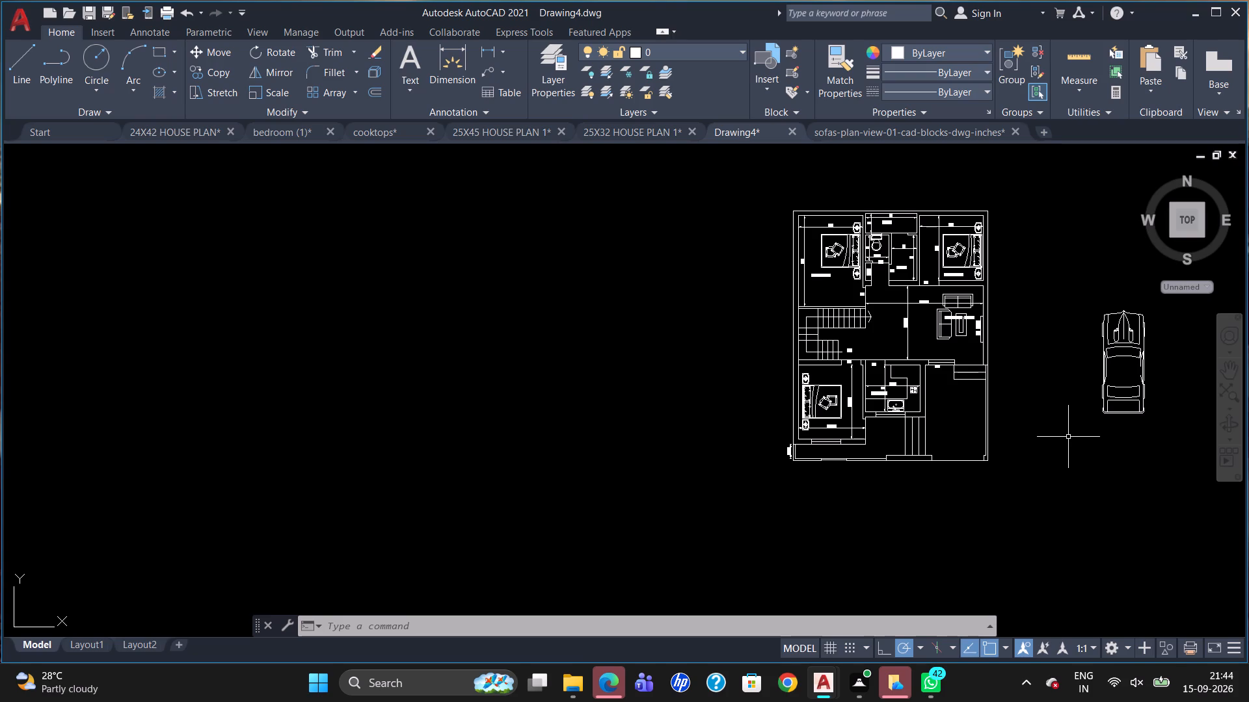
{"action": "left_click", "coordinate": [1134, 339]}
{"action": "type", "text": "SC"}
{"action": "key", "text": "Return"}
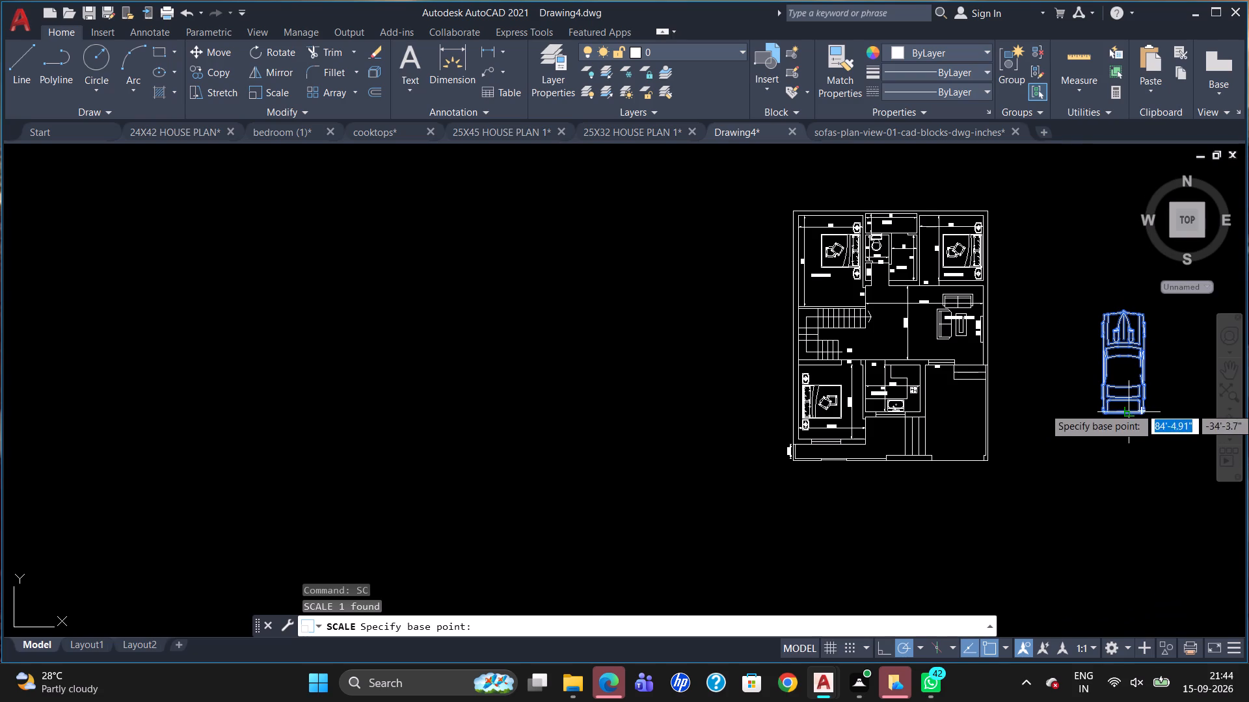
{"action": "left_click", "coordinate": [1120, 406]}
{"action": "left_click", "coordinate": [1118, 376]}
{"action": "left_click", "coordinate": [1118, 376]}
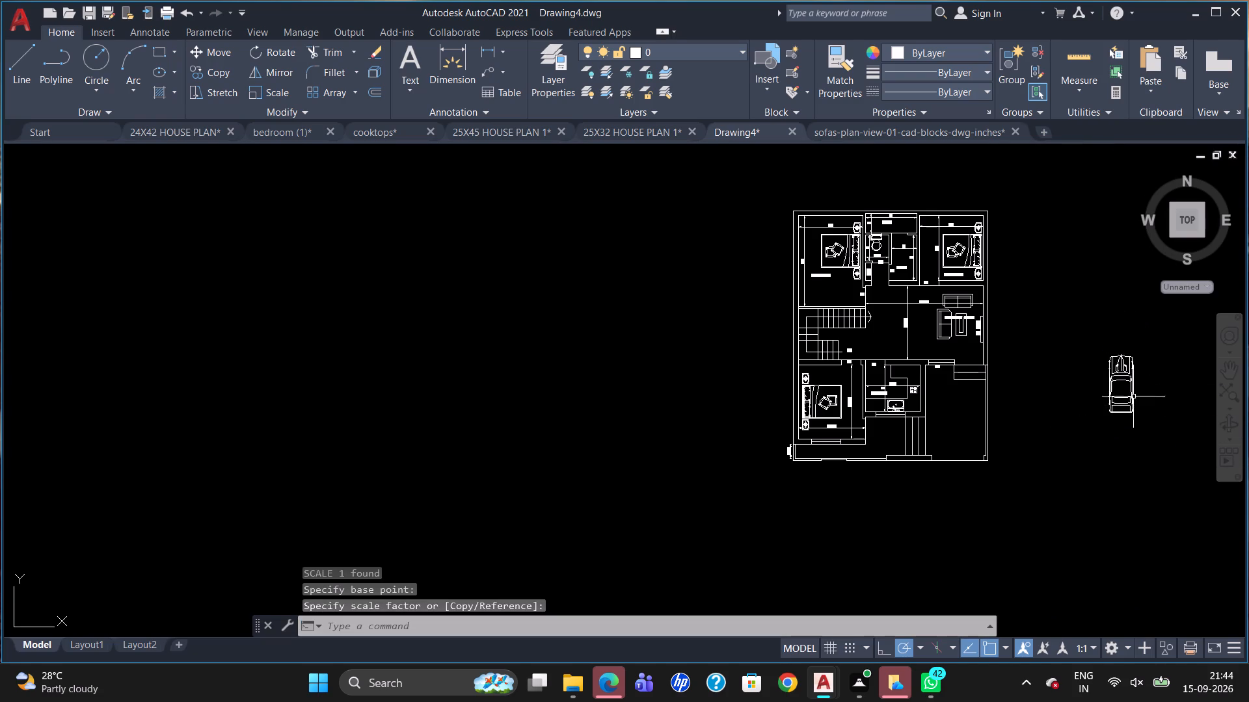
Move the car by its front grip into the parking space east of the kitchen, just below the steps.
{"action": "left_click", "coordinate": [1122, 368]}
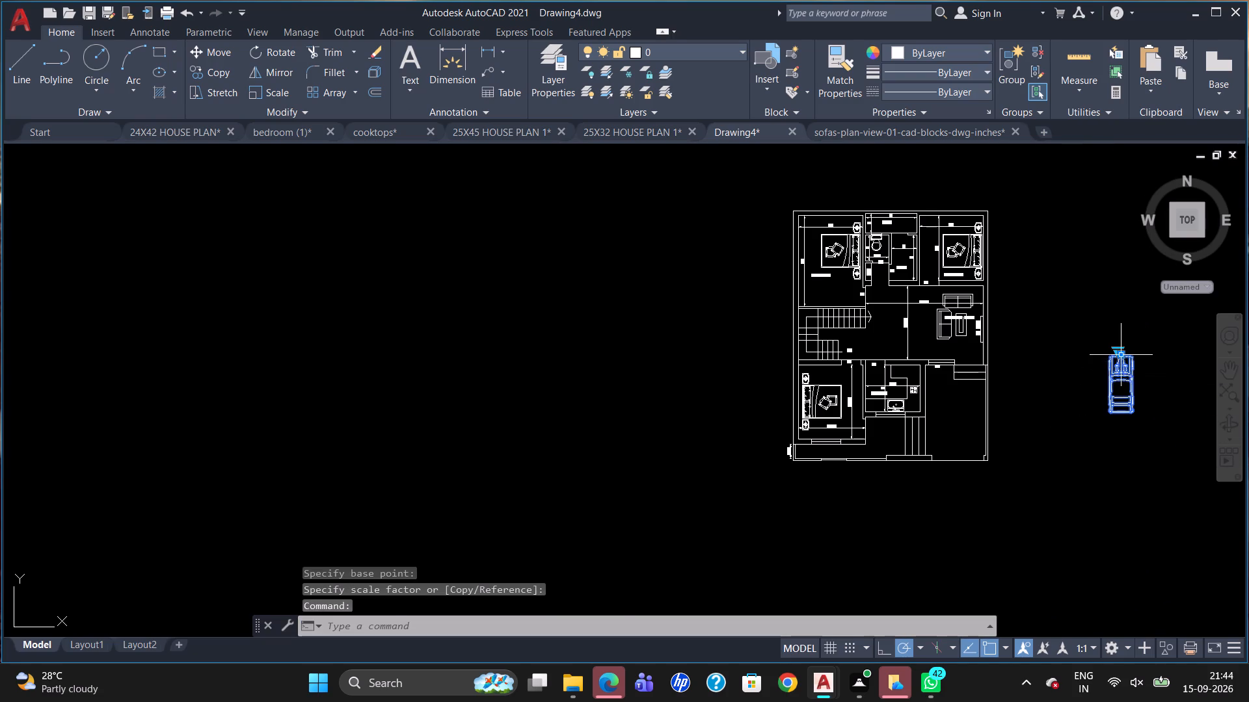
{"action": "left_click", "coordinate": [1123, 357]}
{"action": "scroll", "coordinate": [968, 395], "scroll_direction": "up", "scroll_amount": 2}
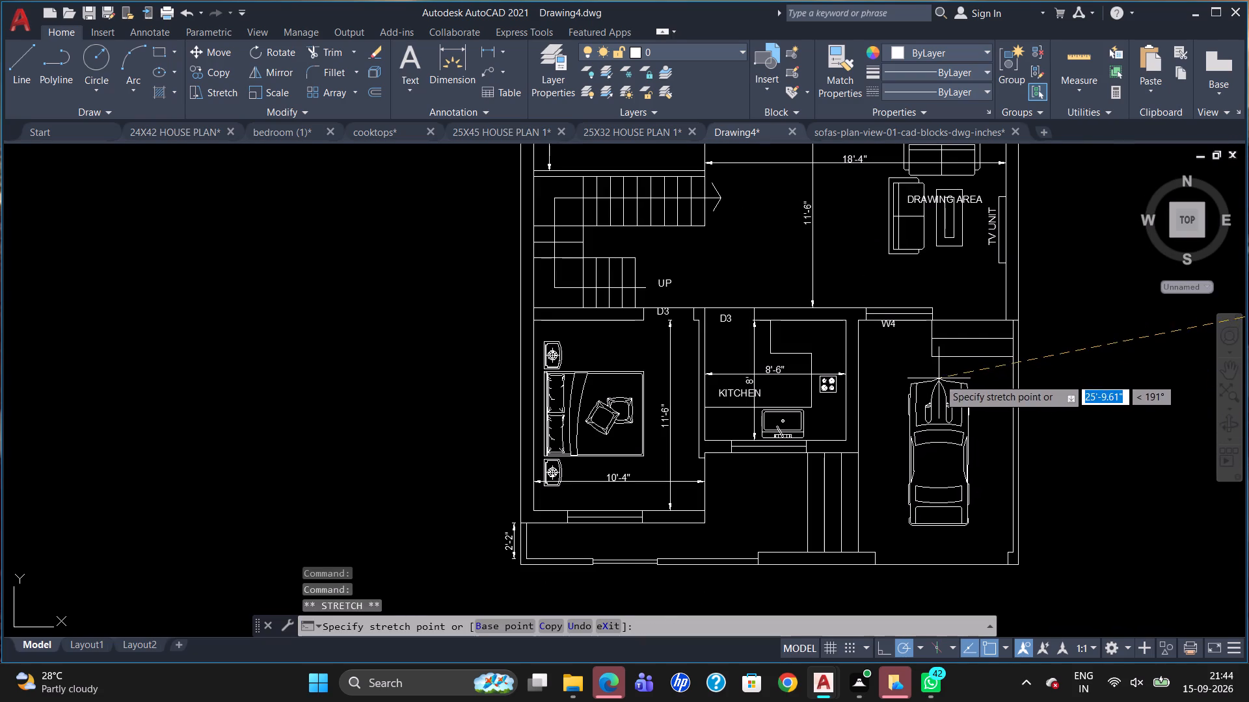
{"action": "left_click", "coordinate": [939, 378]}
{"action": "key", "text": "Escape"}
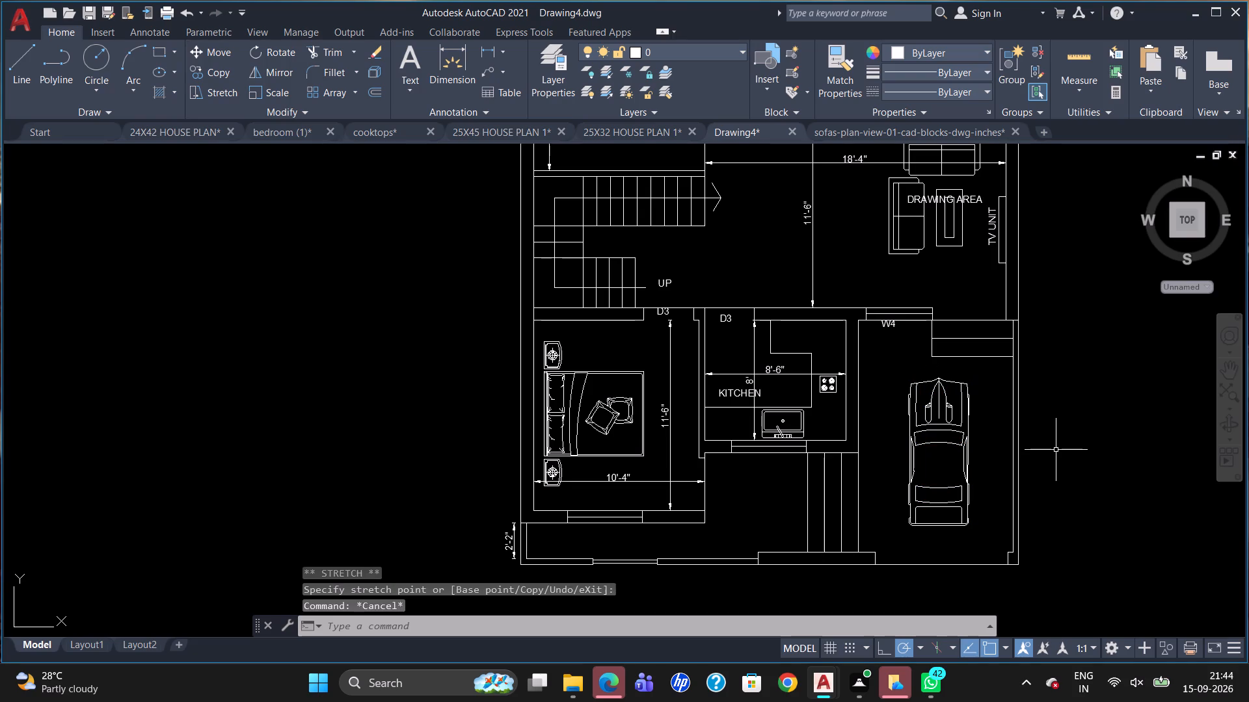
Start a hatch with the ANSI31 pattern and fill the house's outer walls and the connected bedroom and bath walls.
{"action": "scroll", "coordinate": [909, 454], "scroll_direction": "down", "scroll_amount": 1}
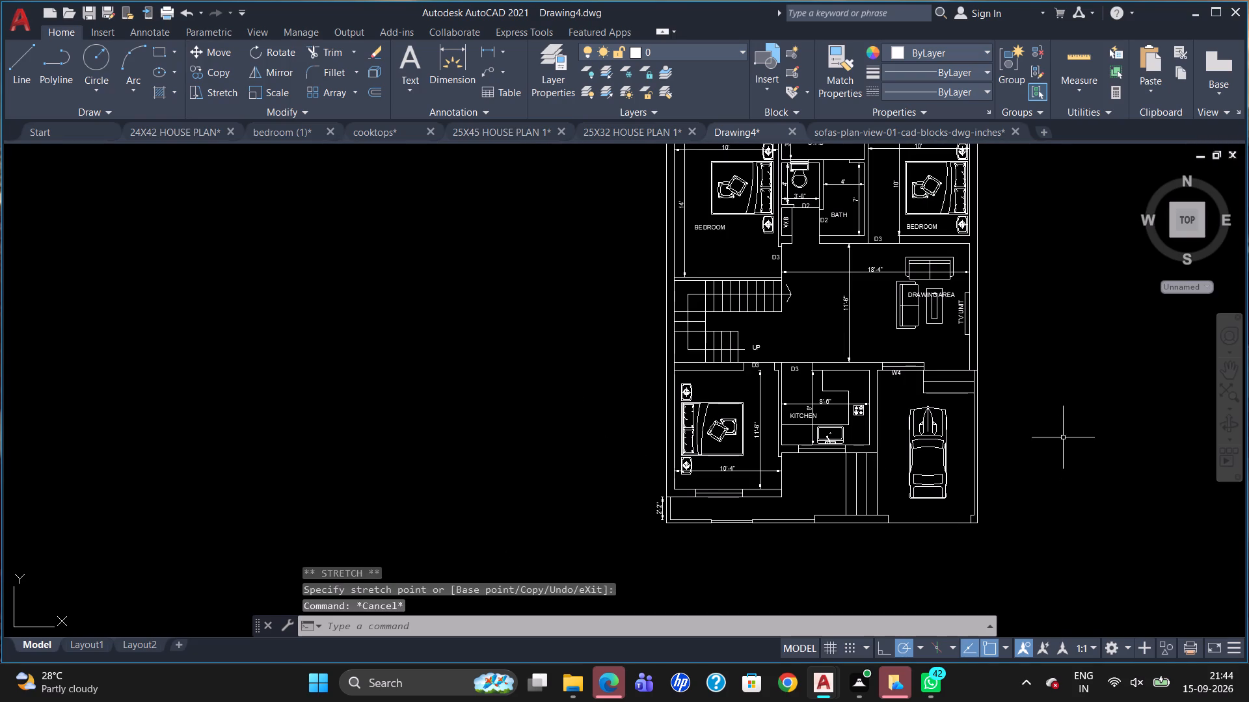
{"action": "scroll", "coordinate": [922, 476], "scroll_direction": "up", "scroll_amount": 1}
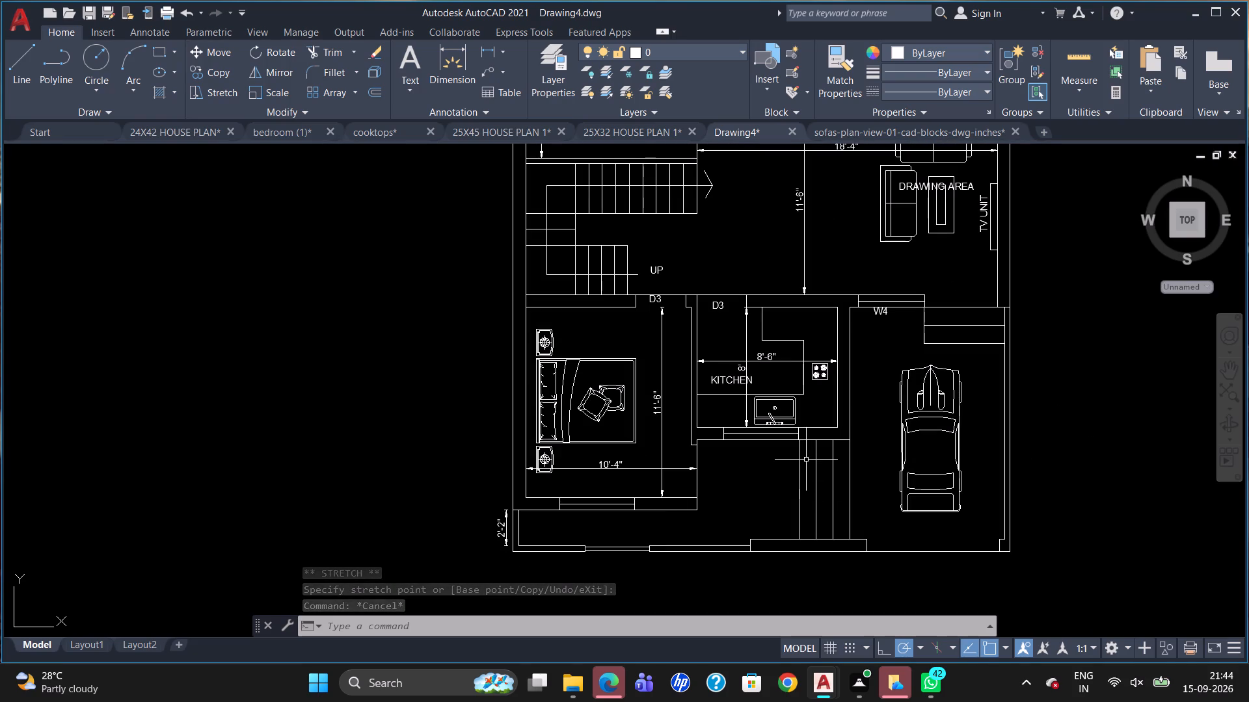
{"action": "left_click", "coordinate": [175, 92]}
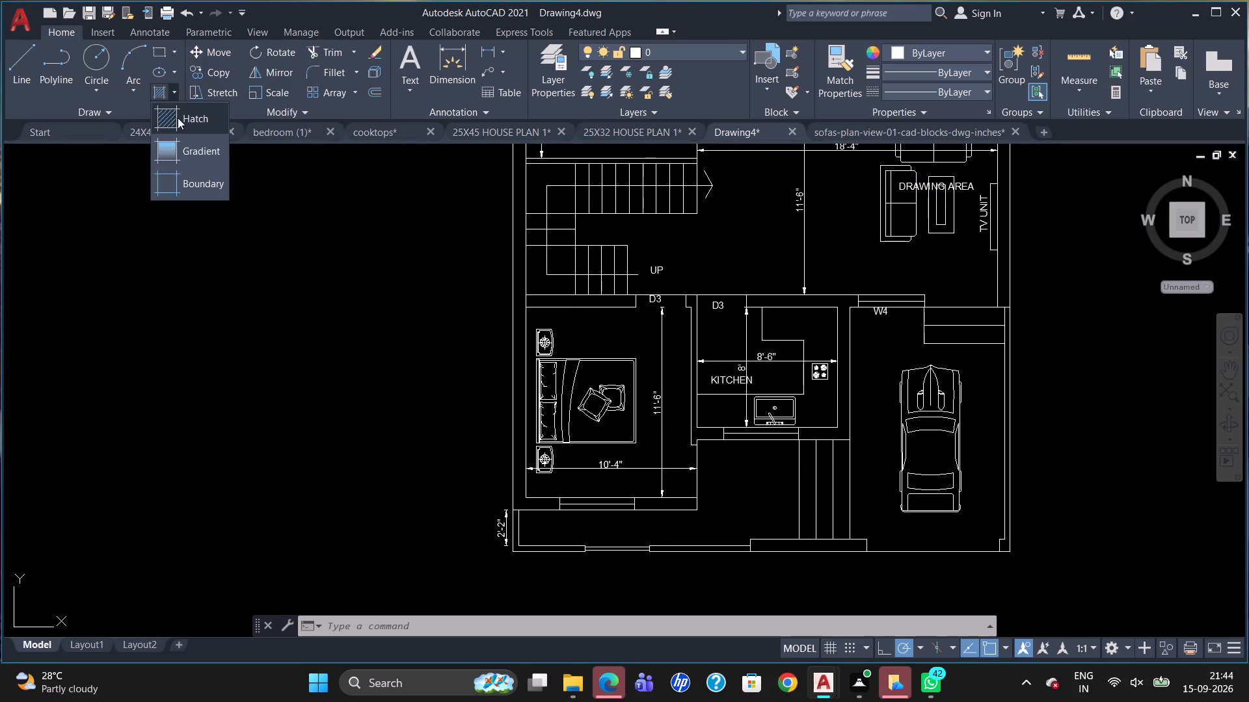
{"action": "left_click", "coordinate": [178, 118]}
{"action": "left_click", "coordinate": [260, 87]}
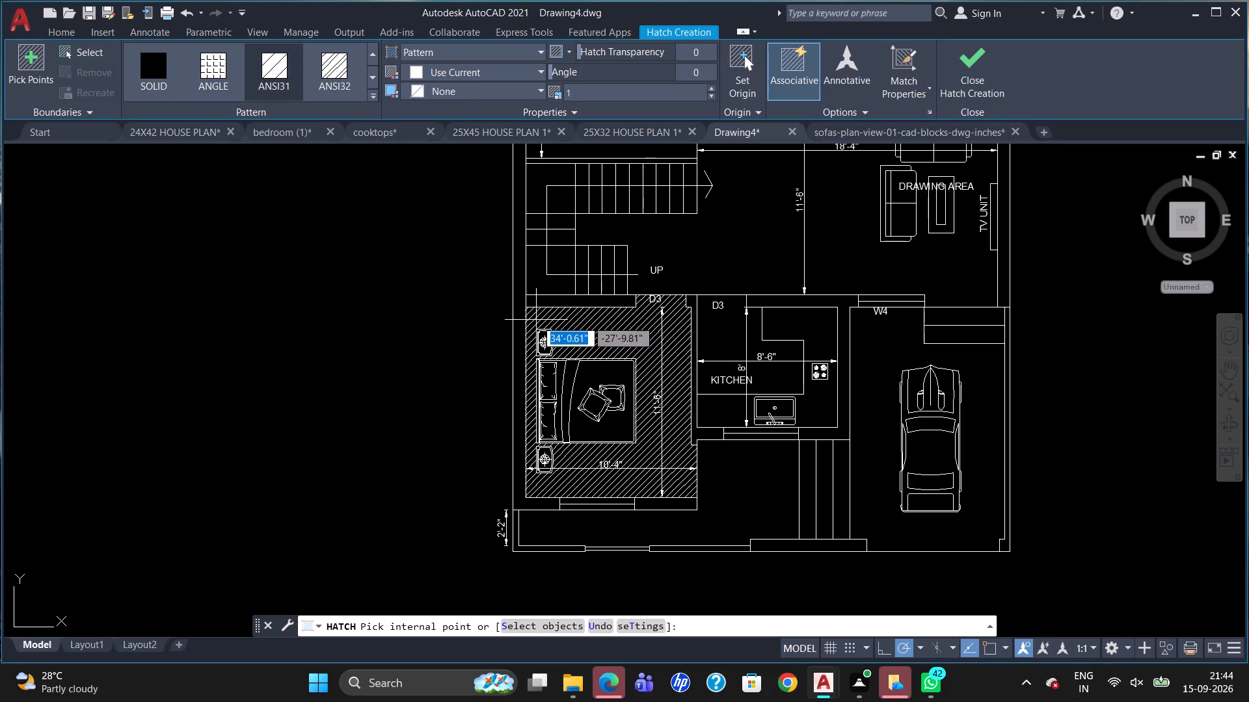
{"action": "left_click", "coordinate": [521, 336]}
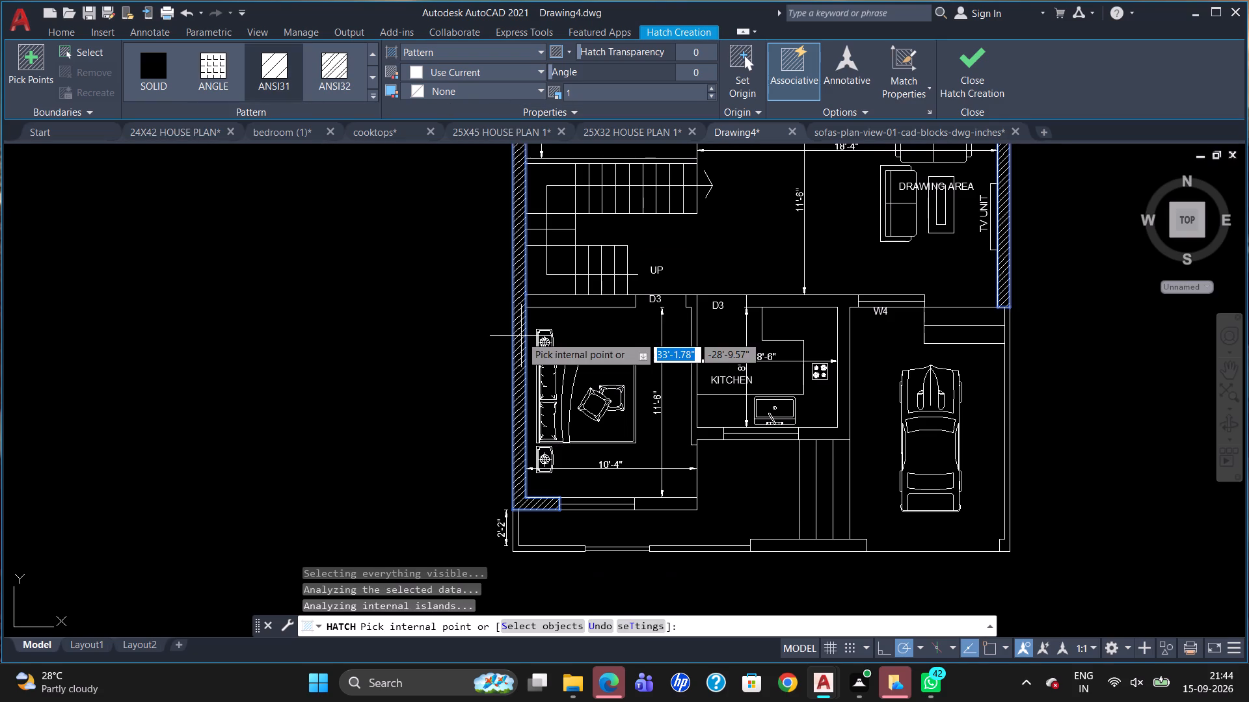
Add the parking space's east boundary wall and the front boundary wall segment below the entrance steps to the ANSI31 hatch.
{"action": "scroll", "coordinate": [902, 480], "scroll_direction": "down", "scroll_amount": 1}
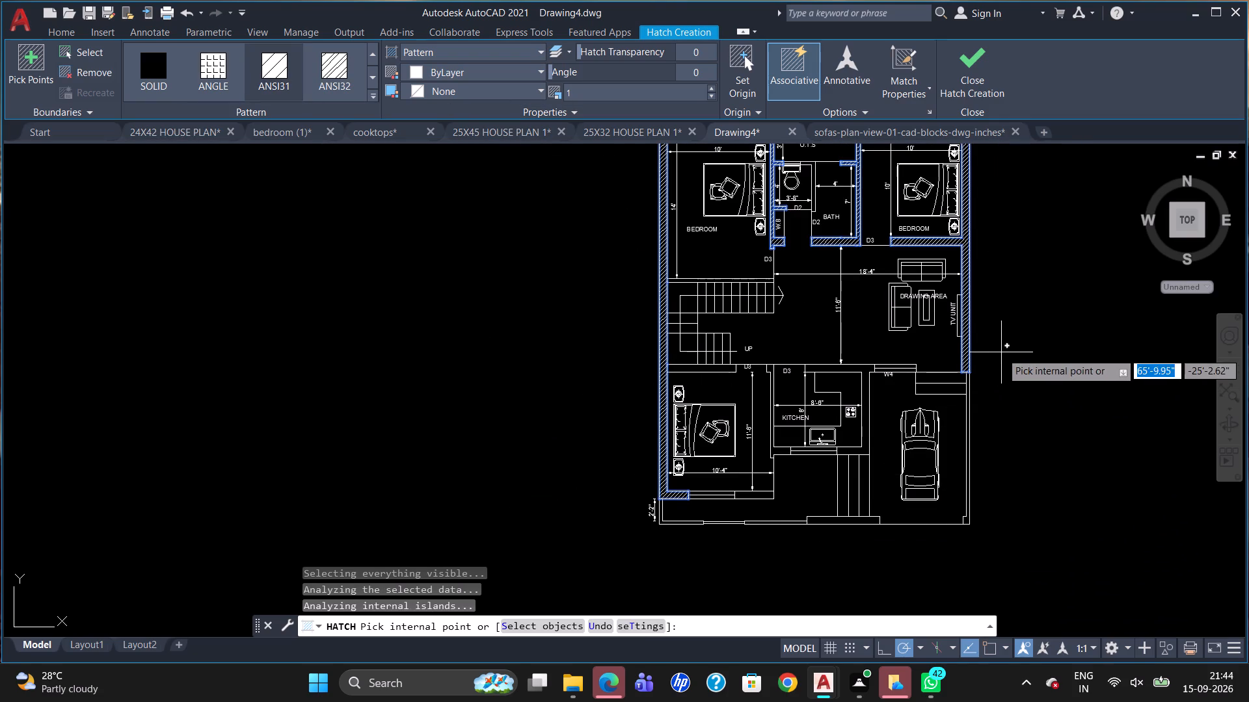
{"action": "scroll", "coordinate": [999, 353], "scroll_direction": "up", "scroll_amount": 2}
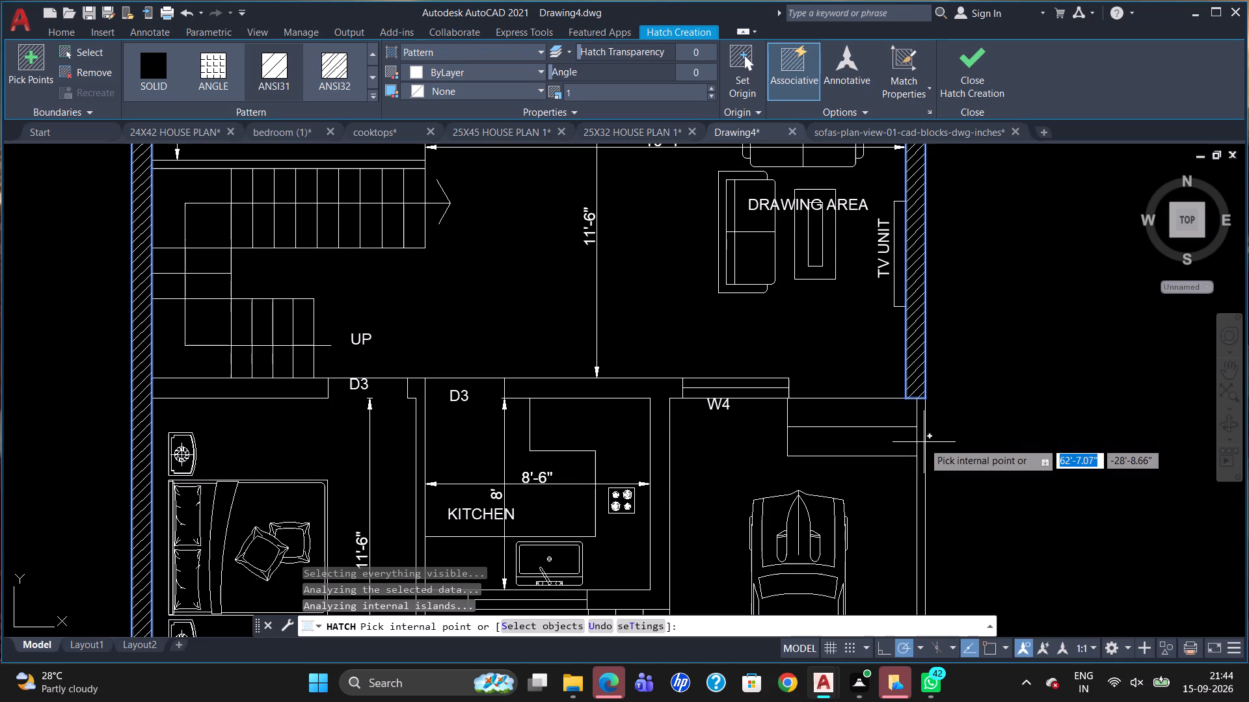
{"action": "left_click", "coordinate": [922, 442]}
{"action": "scroll", "coordinate": [959, 342], "scroll_direction": "down", "scroll_amount": 2}
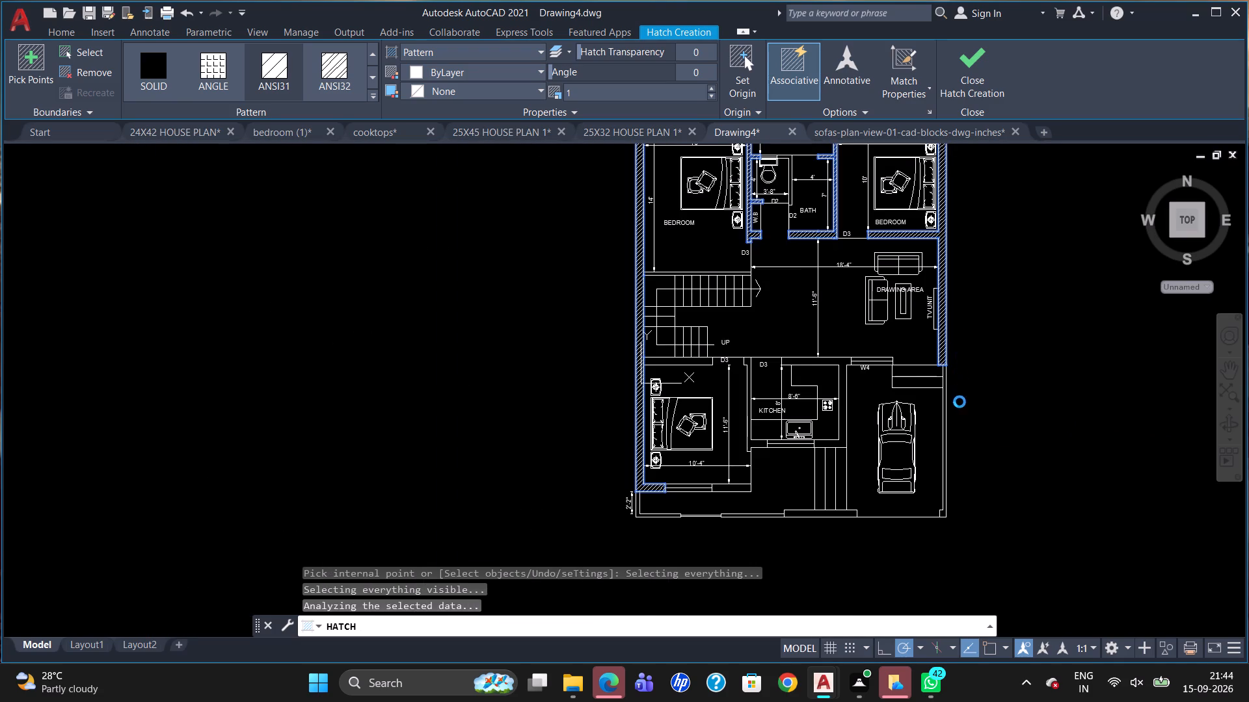
{"action": "scroll", "coordinate": [960, 402], "scroll_direction": "up", "scroll_amount": 2}
{"action": "scroll", "coordinate": [965, 375], "scroll_direction": "down", "scroll_amount": 2}
{"action": "scroll", "coordinate": [814, 529], "scroll_direction": "up", "scroll_amount": 1}
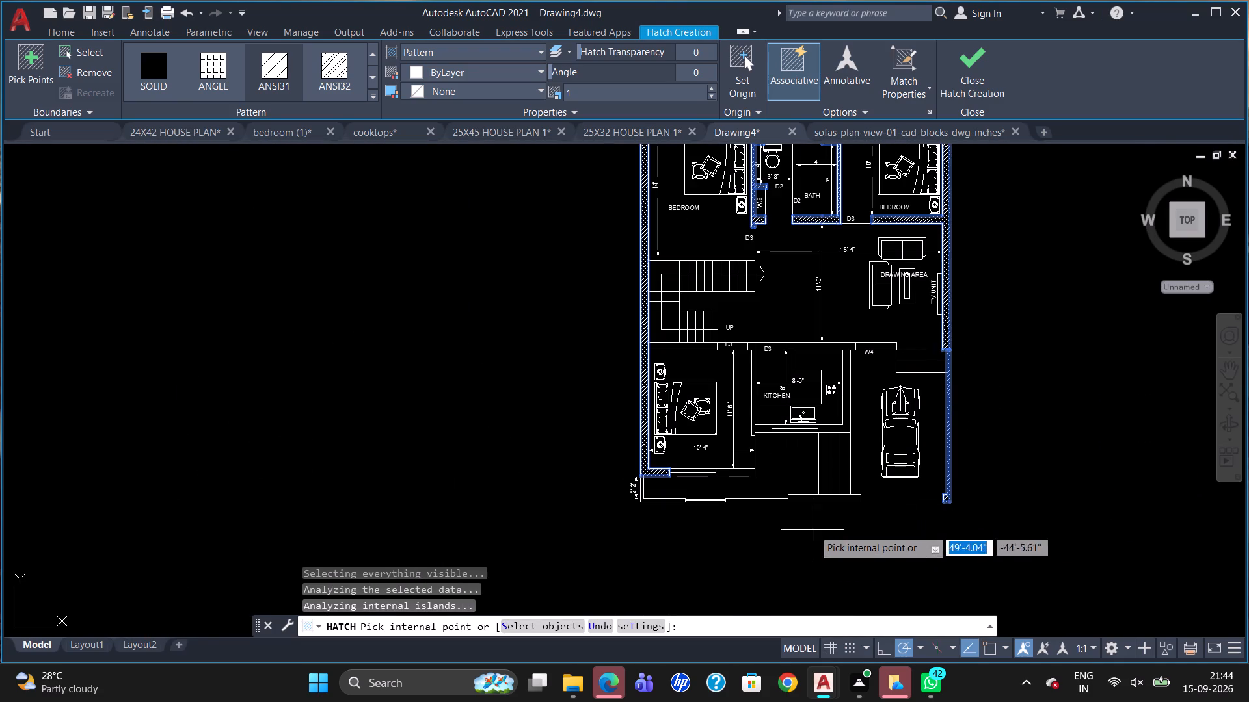
{"action": "scroll", "coordinate": [814, 529], "scroll_direction": "up", "scroll_amount": 1}
{"action": "left_click", "coordinate": [852, 448]}
Add the kitchen walls and the wall between the staircase and the southwest bedroom to the ANSI31 hatch.
{"action": "scroll", "coordinate": [807, 489], "scroll_direction": "down", "scroll_amount": 2}
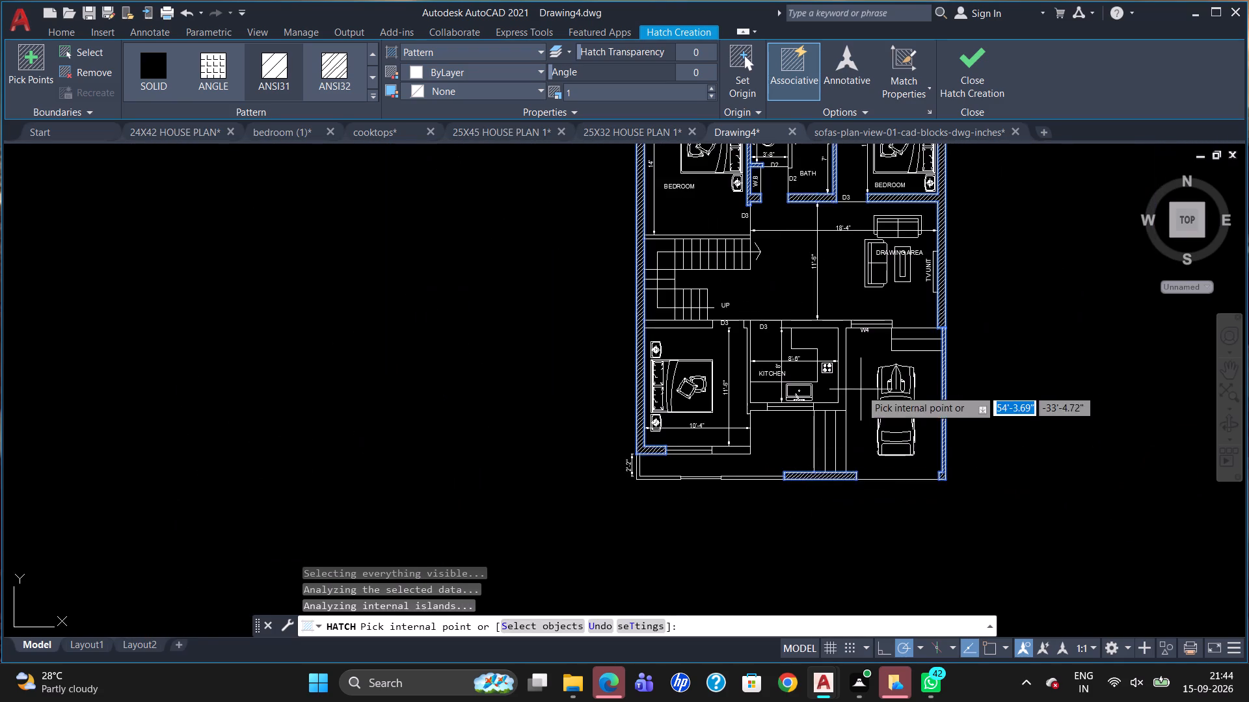
{"action": "scroll", "coordinate": [855, 389], "scroll_direction": "up", "scroll_amount": 2}
{"action": "left_click", "coordinate": [825, 430]}
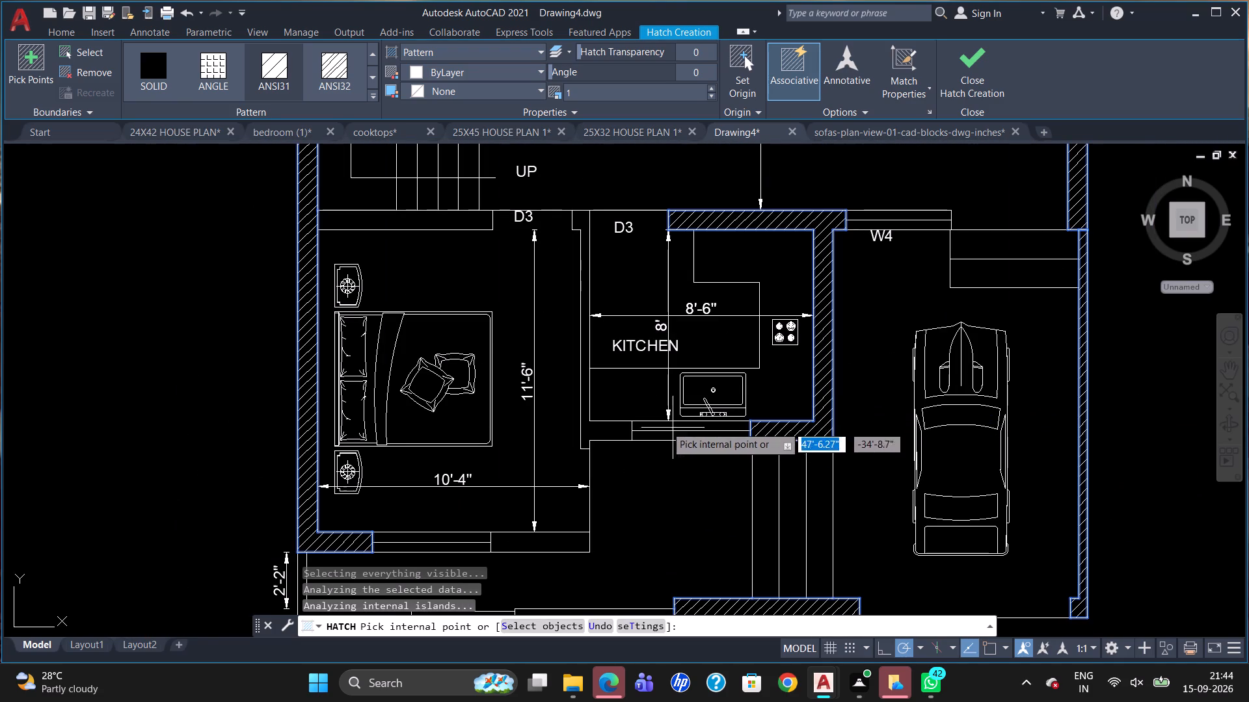
{"action": "left_click", "coordinate": [600, 431]}
{"action": "scroll", "coordinate": [608, 463], "scroll_direction": "down", "scroll_amount": 1}
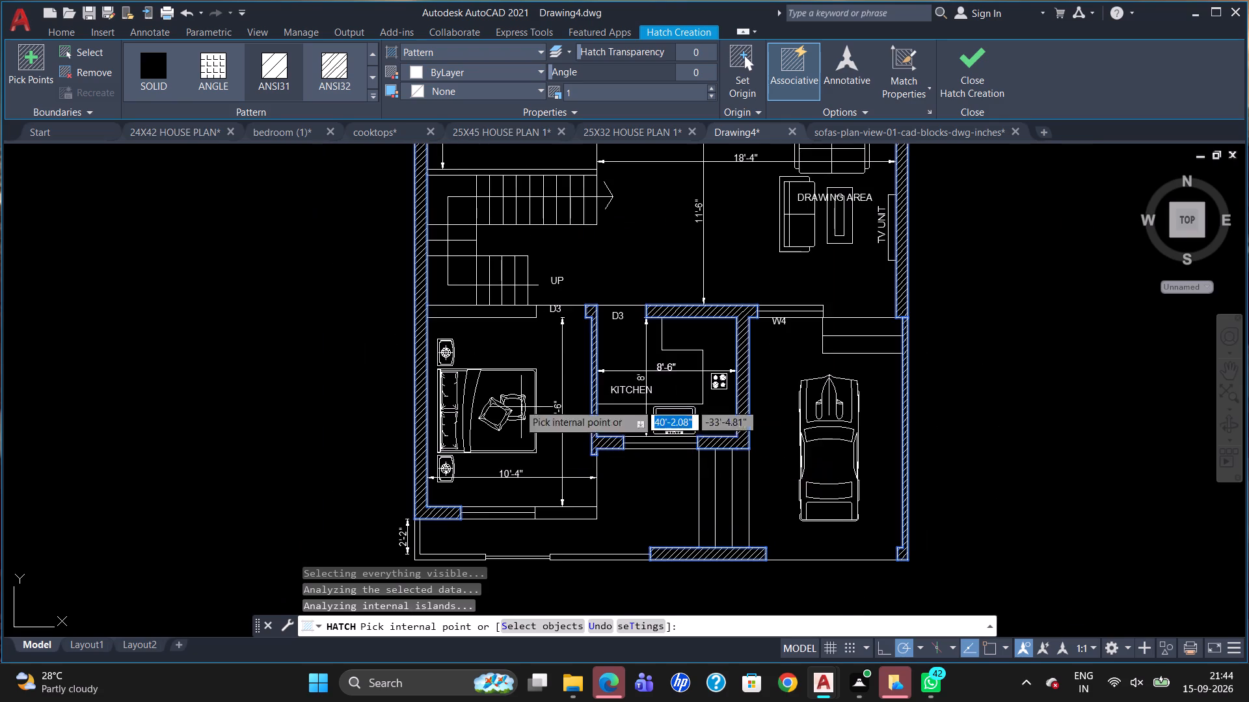
{"action": "scroll", "coordinate": [456, 332], "scroll_direction": "up", "scroll_amount": 2}
{"action": "left_click", "coordinate": [489, 296]}
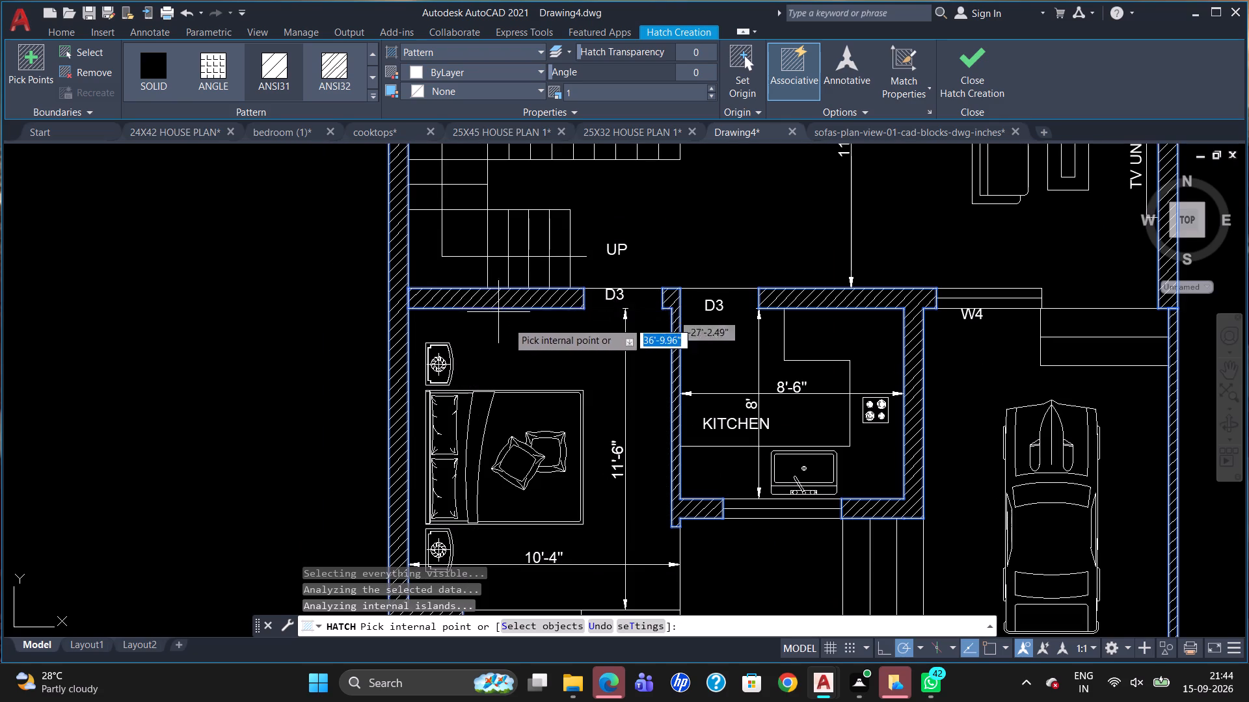
Add the wall between the northwest bedroom and the staircase to the hatch and finish hatching.
{"action": "scroll", "coordinate": [575, 413], "scroll_direction": "down", "scroll_amount": 2}
{"action": "scroll", "coordinate": [613, 258], "scroll_direction": "up", "scroll_amount": 2}
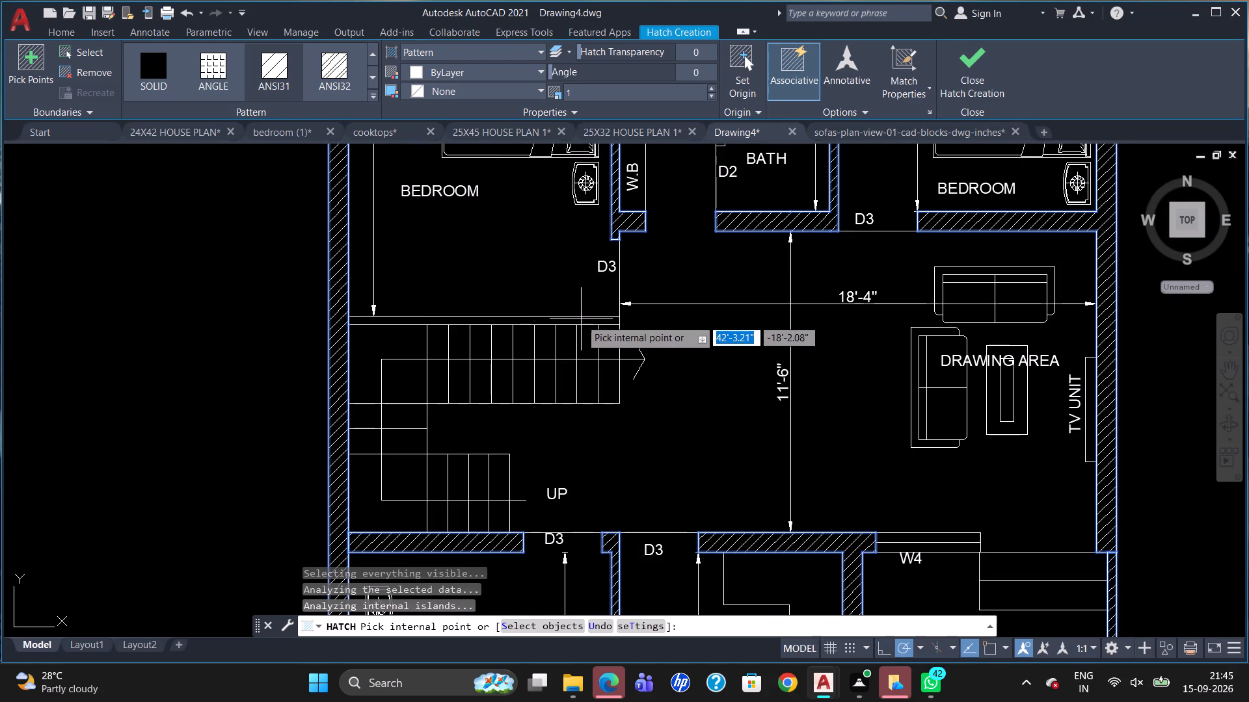
{"action": "left_click", "coordinate": [580, 320]}
{"action": "scroll", "coordinate": [751, 377], "scroll_direction": "down", "scroll_amount": 2}
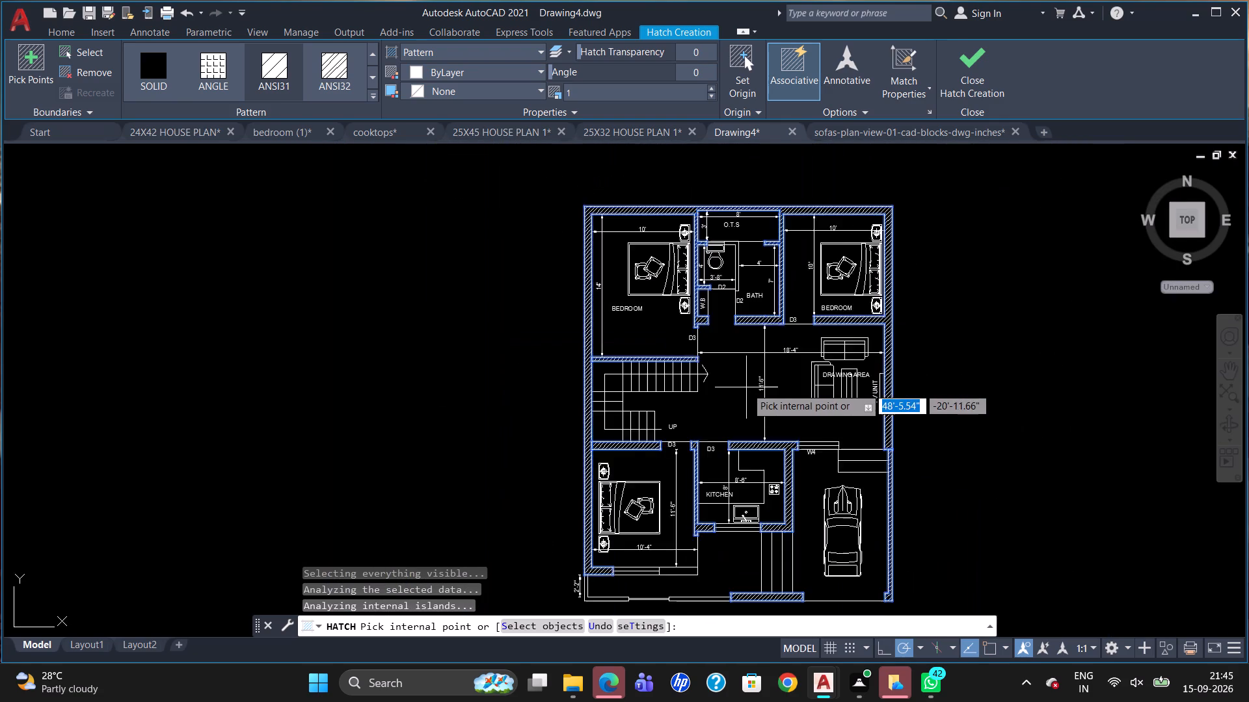
{"action": "scroll", "coordinate": [746, 387], "scroll_direction": "down", "scroll_amount": 1}
{"action": "scroll", "coordinate": [751, 383], "scroll_direction": "up", "scroll_amount": 1}
{"action": "key", "text": "Escape"}
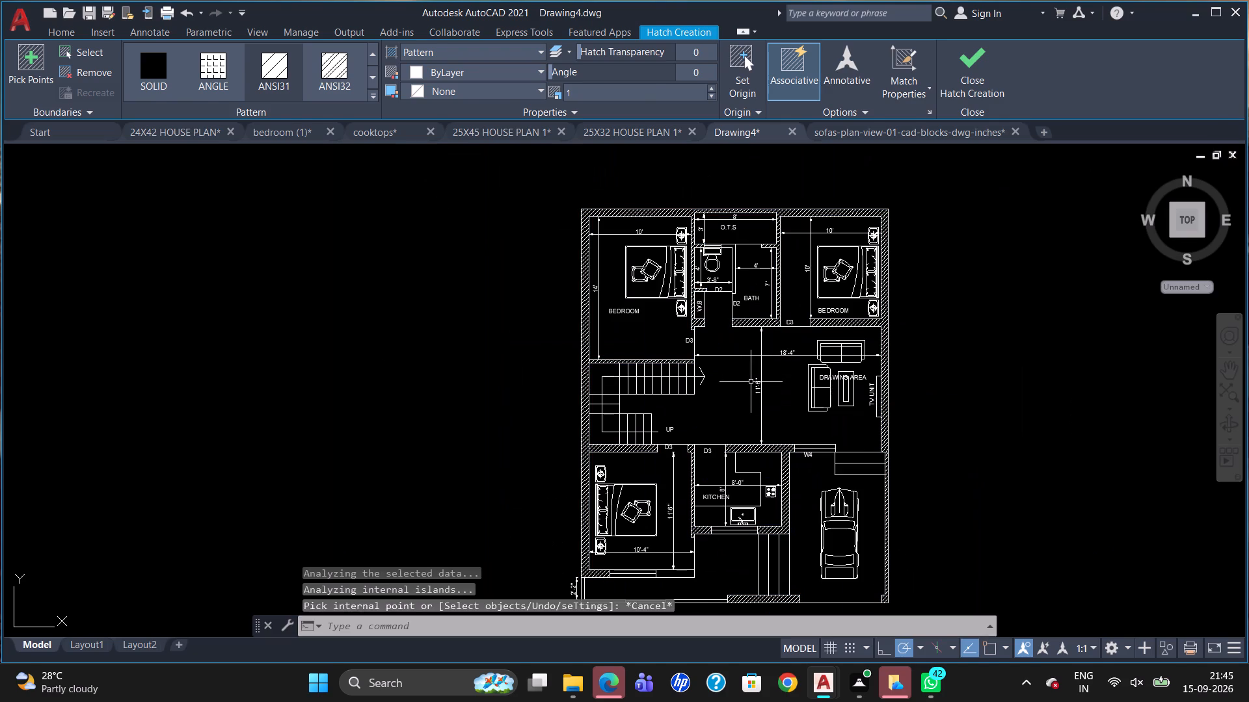
Add a horizontal linear dimension for the house's overall width, placed just outside the north outer wall.
{"action": "scroll", "coordinate": [761, 367], "scroll_direction": "up", "scroll_amount": 2}
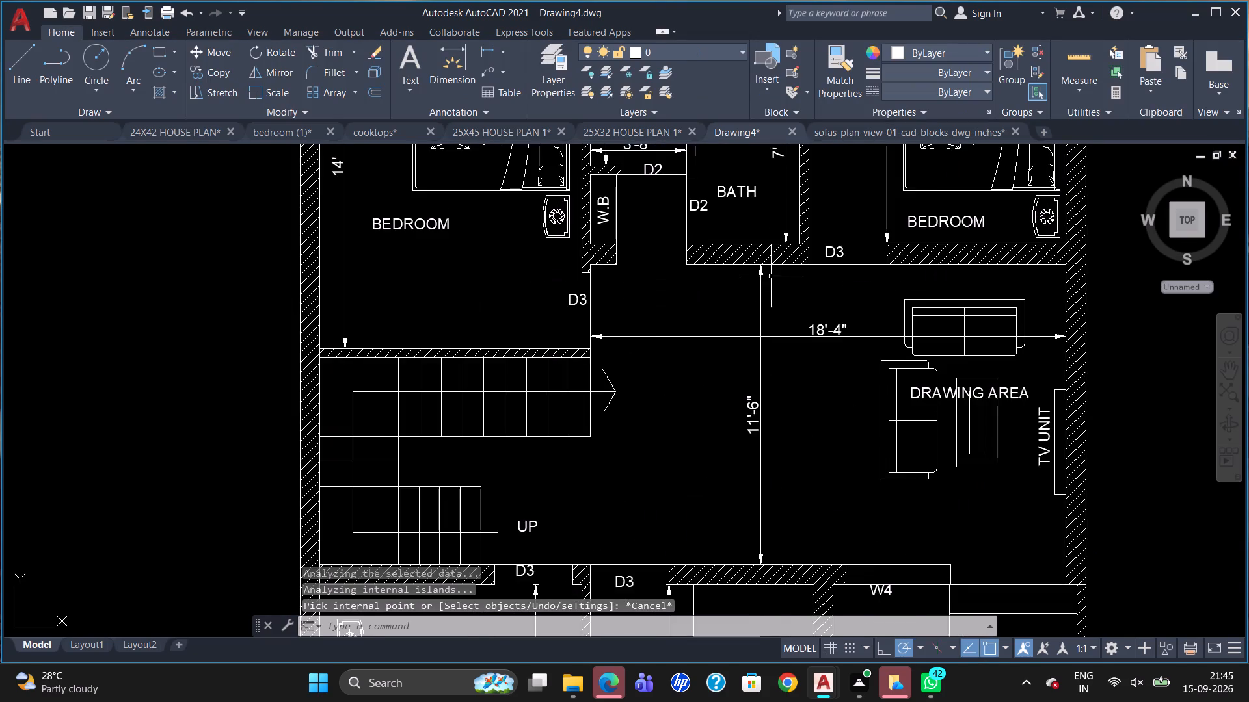
{"action": "scroll", "coordinate": [763, 277], "scroll_direction": "down", "scroll_amount": 1}
{"action": "scroll", "coordinate": [929, 282], "scroll_direction": "down", "scroll_amount": 1}
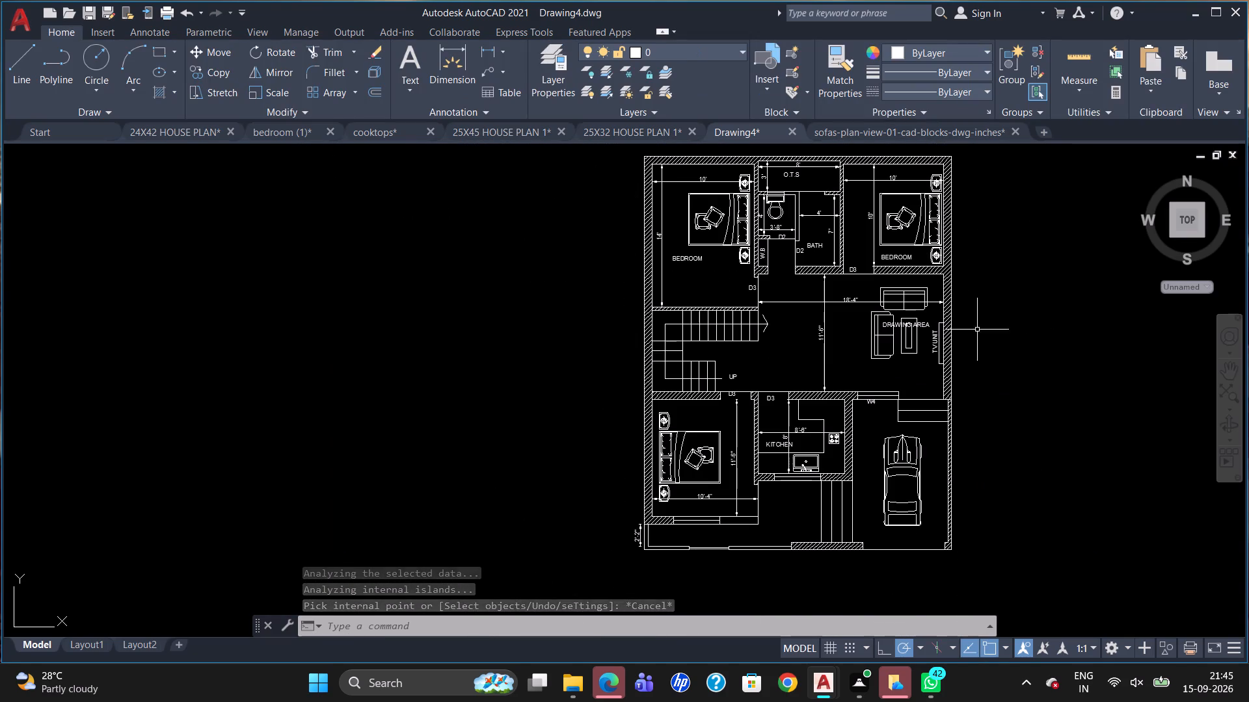
{"action": "scroll", "coordinate": [999, 315], "scroll_direction": "up", "scroll_amount": 1}
{"action": "scroll", "coordinate": [955, 382], "scroll_direction": "down", "scroll_amount": 2}
{"action": "scroll", "coordinate": [992, 253], "scroll_direction": "up", "scroll_amount": 2}
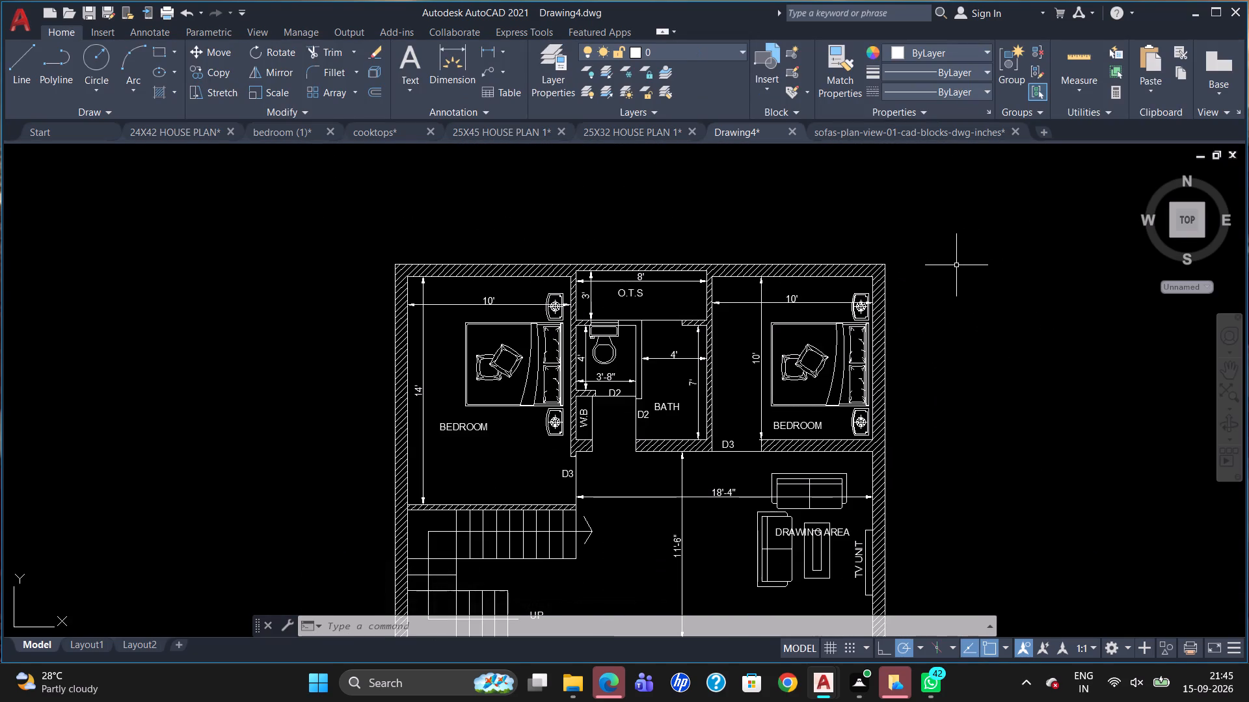
{"action": "type", "text": "DLI"}
{"action": "key", "text": "Return"}
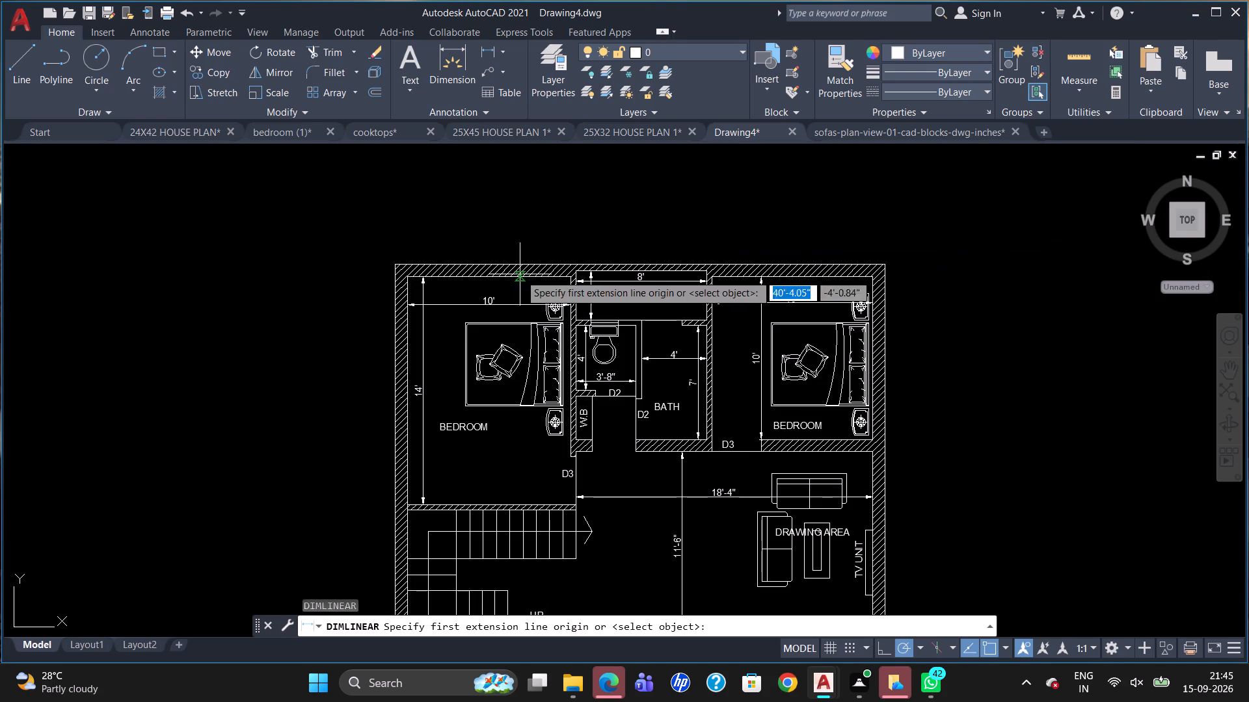
{"action": "left_click", "coordinate": [394, 265]}
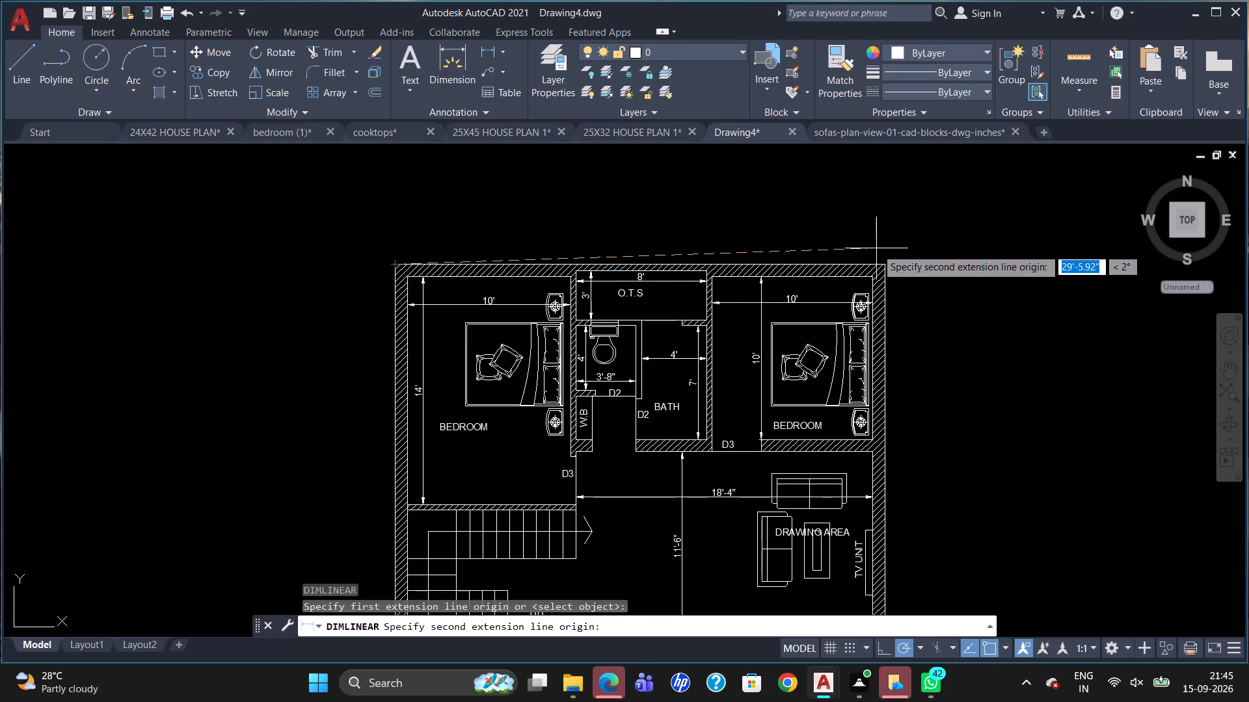
{"action": "left_click", "coordinate": [884, 265]}
{"action": "left_click", "coordinate": [881, 243]}
Add a vertical linear dimension outside the west wall, from the house's northwest corner to the southwest bedroom's outer front corner.
{"action": "scroll", "coordinate": [874, 198], "scroll_direction": "down", "scroll_amount": 2}
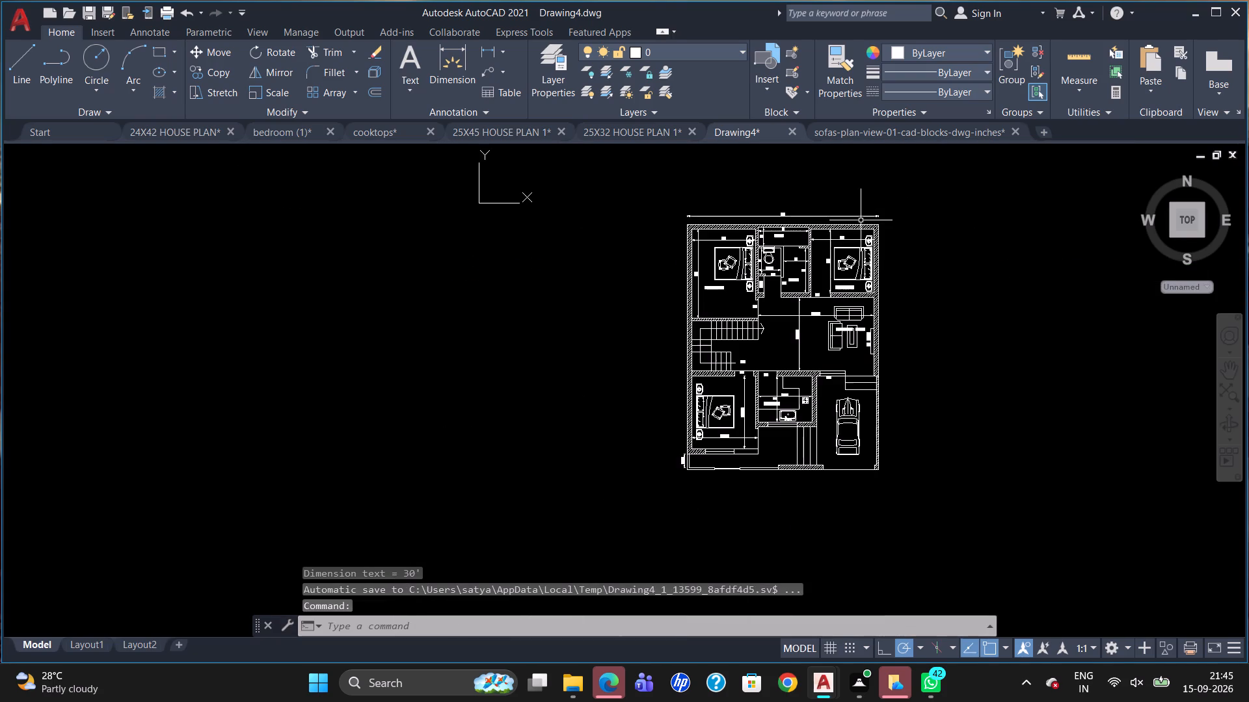
{"action": "scroll", "coordinate": [920, 278], "scroll_direction": "up", "scroll_amount": 1}
{"action": "type", "text": "DLI"}
{"action": "key", "text": "Return"}
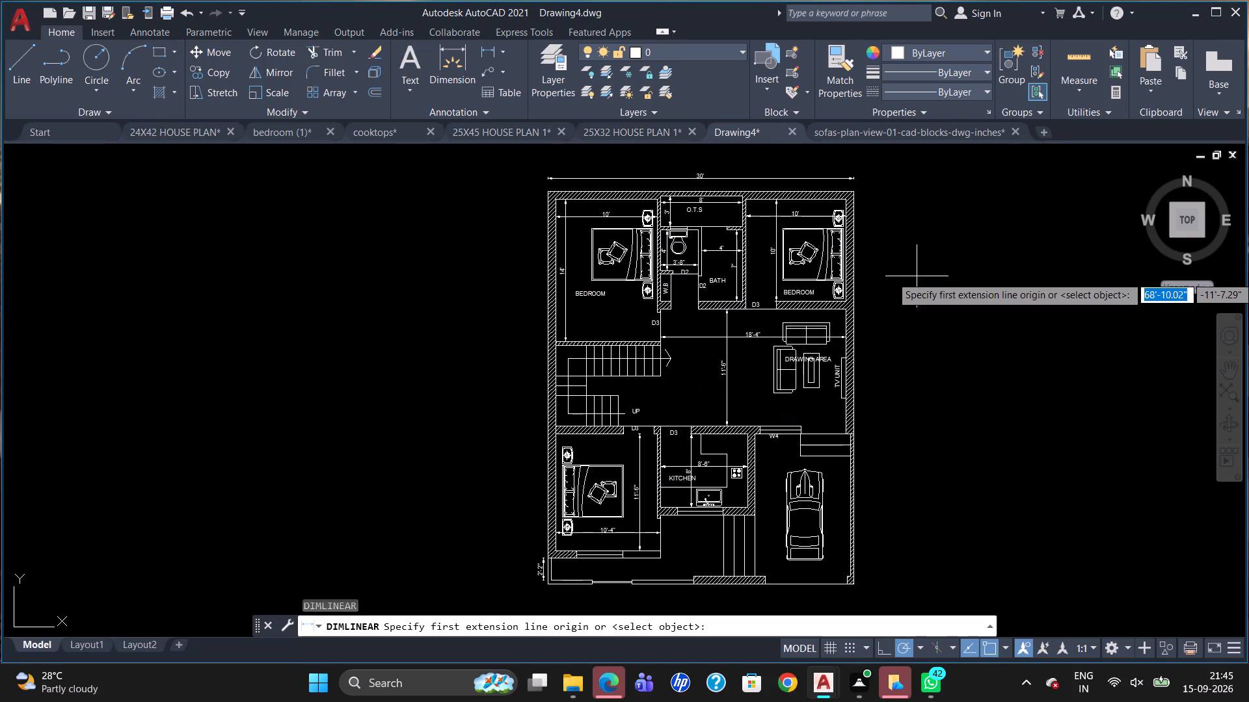
{"action": "left_click", "coordinate": [544, 195]}
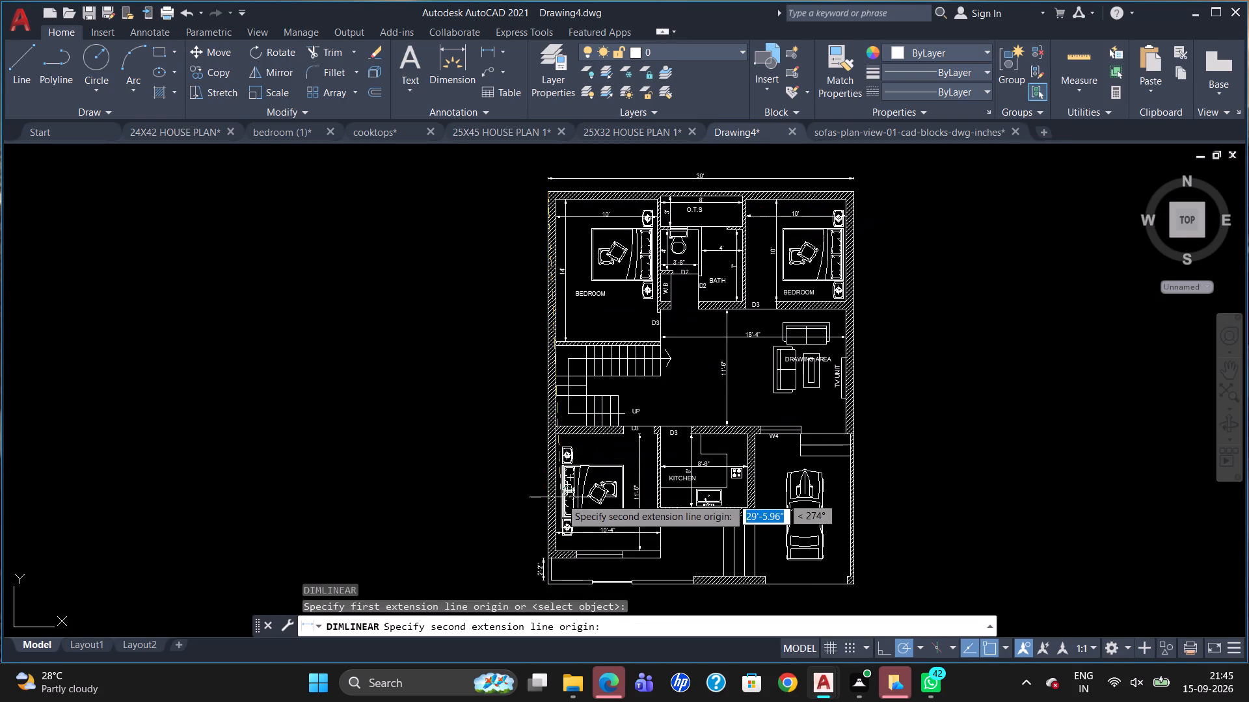
{"action": "left_click", "coordinate": [548, 556]}
{"action": "left_click", "coordinate": [530, 556]}
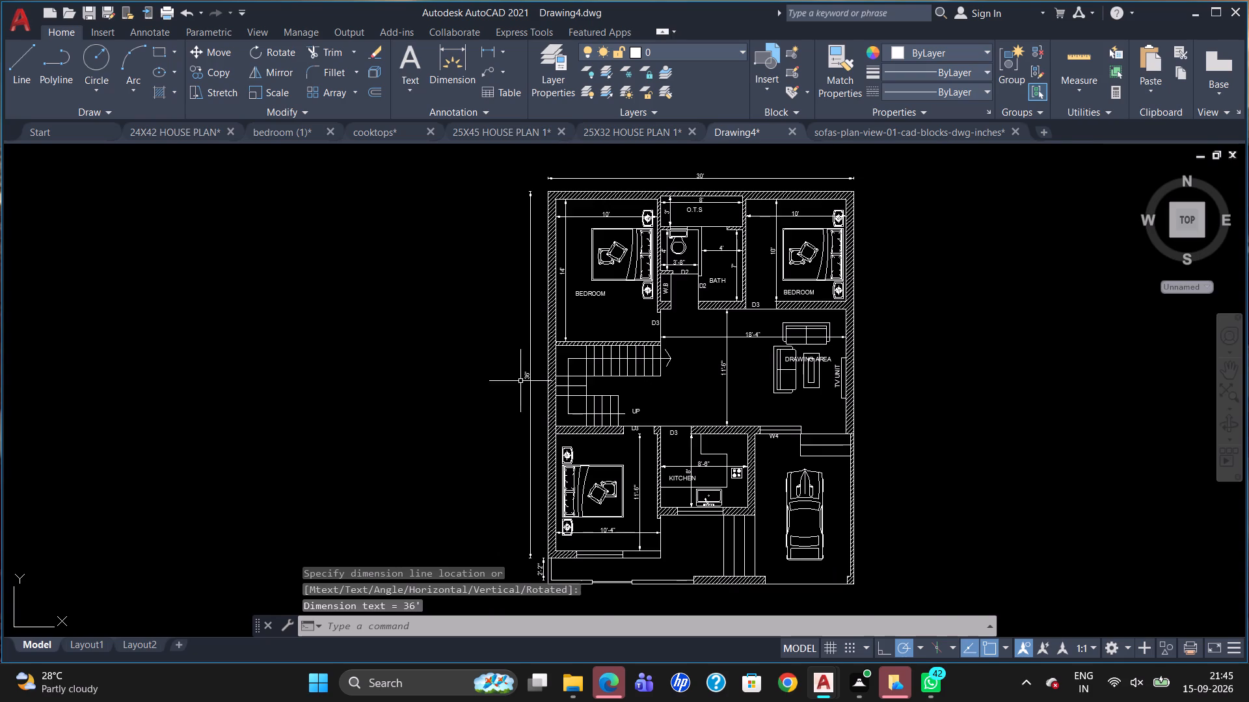
Delete the short vertical dimension beside the front strip at the plan's southwest corner.
{"action": "scroll", "coordinate": [518, 382], "scroll_direction": "up", "scroll_amount": 2}
{"action": "scroll", "coordinate": [511, 354], "scroll_direction": "down", "scroll_amount": 2}
{"action": "scroll", "coordinate": [549, 560], "scroll_direction": "up", "scroll_amount": 2}
{"action": "scroll", "coordinate": [667, 362], "scroll_direction": "down", "scroll_amount": 1}
{"action": "left_click", "coordinate": [578, 472]}
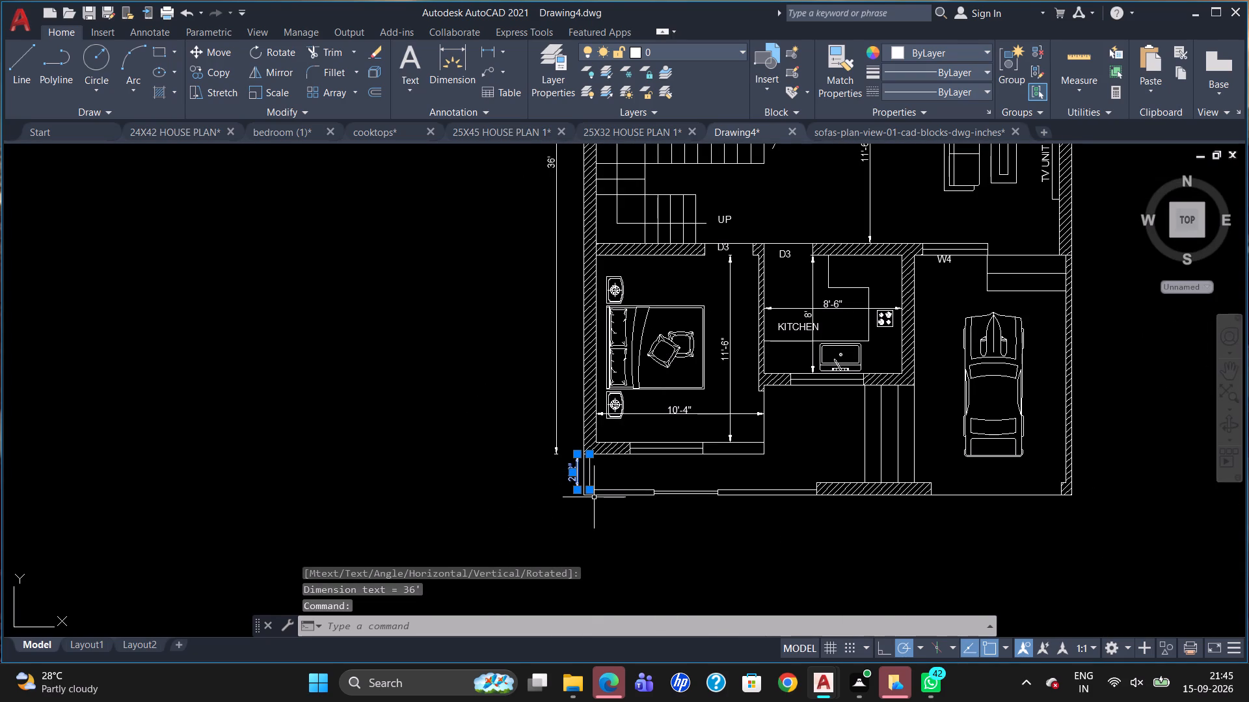
{"action": "key", "text": "Delete"}
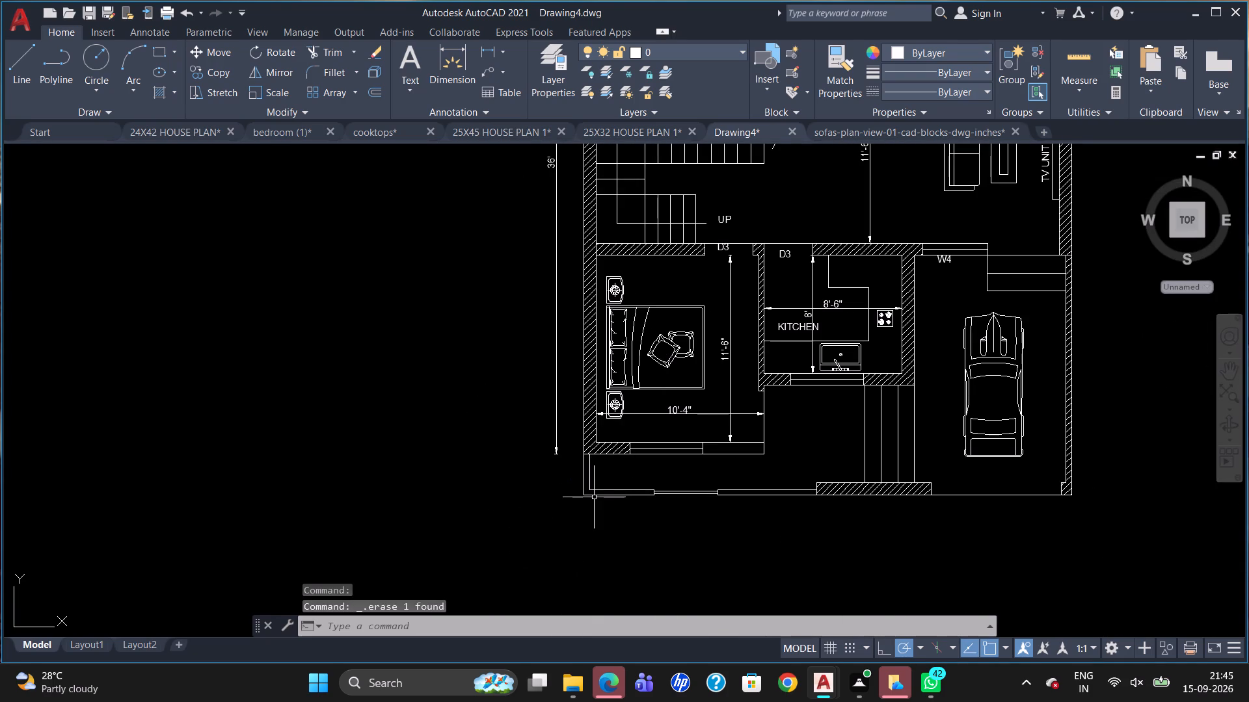
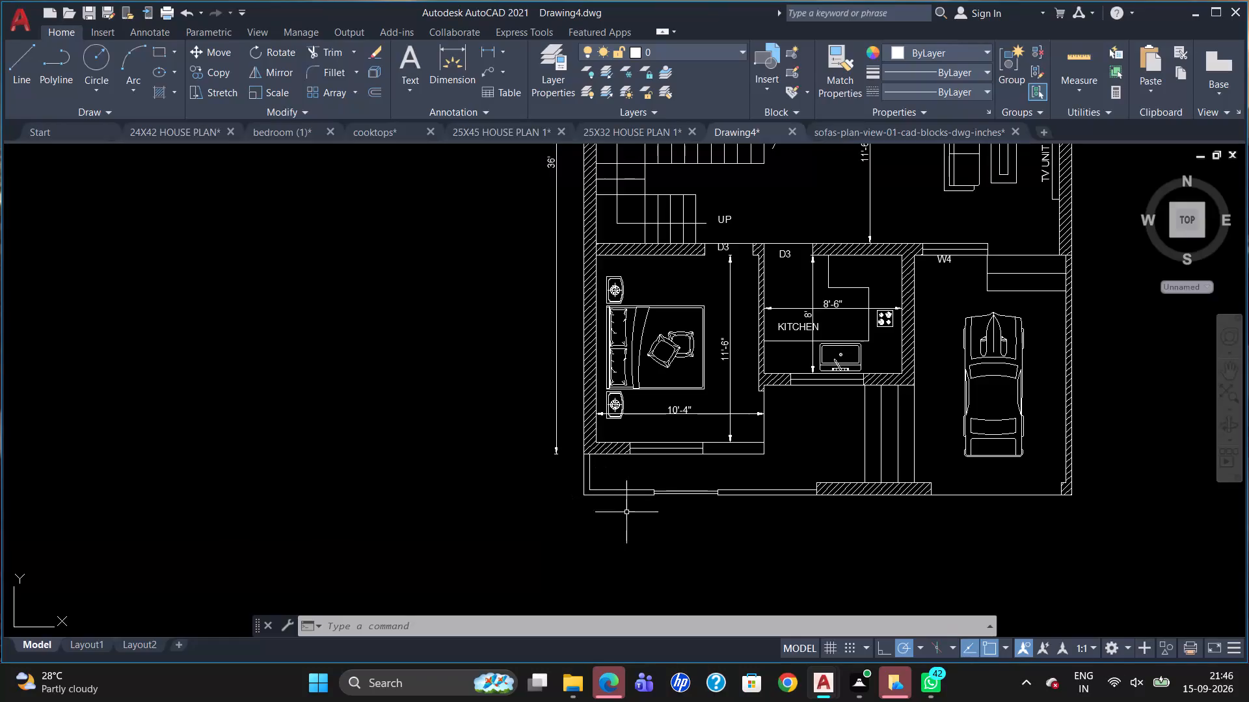
Review the floor plan's dimensions, labels and wall hatching, from the north bedrooms through the drawing area to the kitchen and car parking.
{"action": "scroll", "coordinate": [522, 484], "scroll_direction": "down", "scroll_amount": 1}
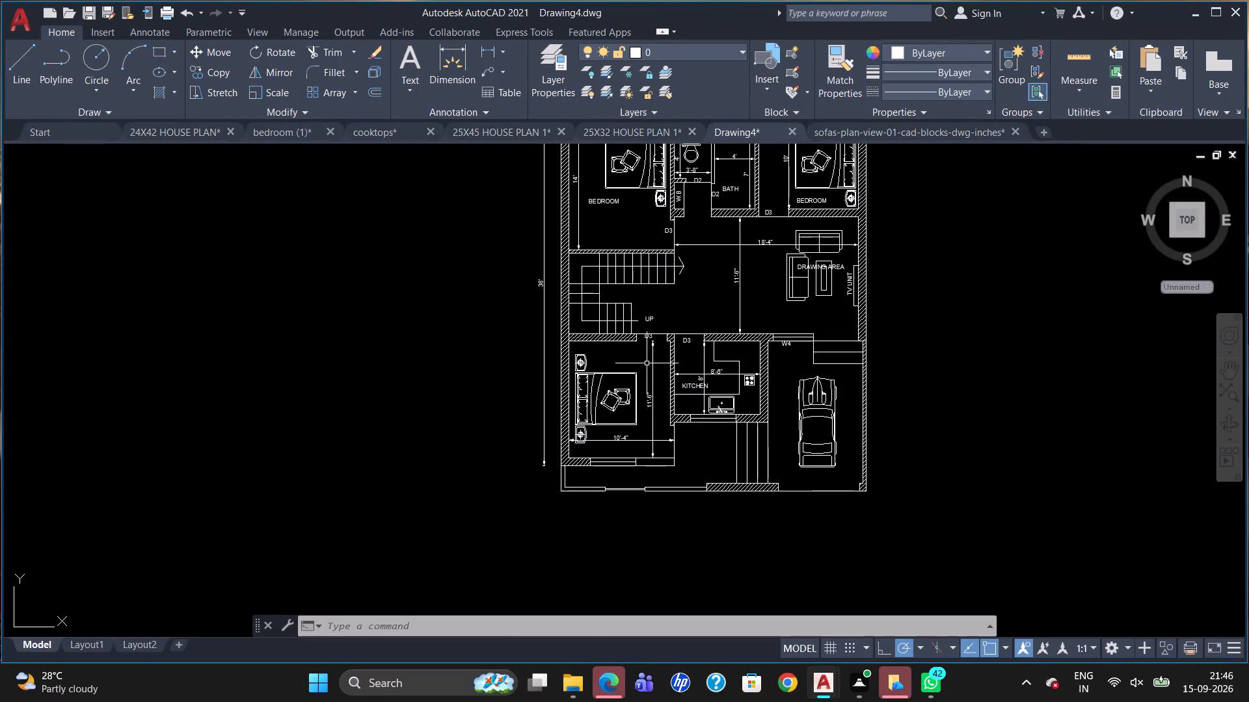
{"action": "scroll", "coordinate": [674, 452], "scroll_direction": "down", "scroll_amount": 2}
{"action": "scroll", "coordinate": [679, 324], "scroll_direction": "up", "scroll_amount": 2}
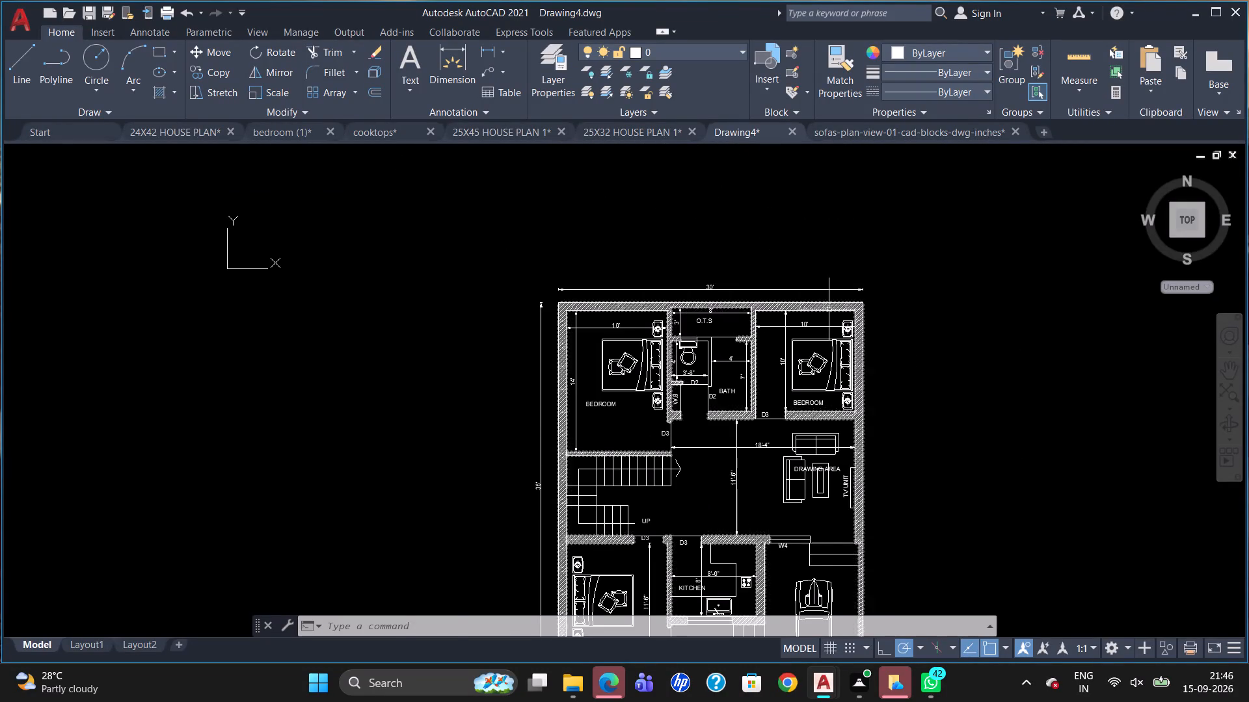
{"action": "scroll", "coordinate": [829, 309], "scroll_direction": "up", "scroll_amount": 1}
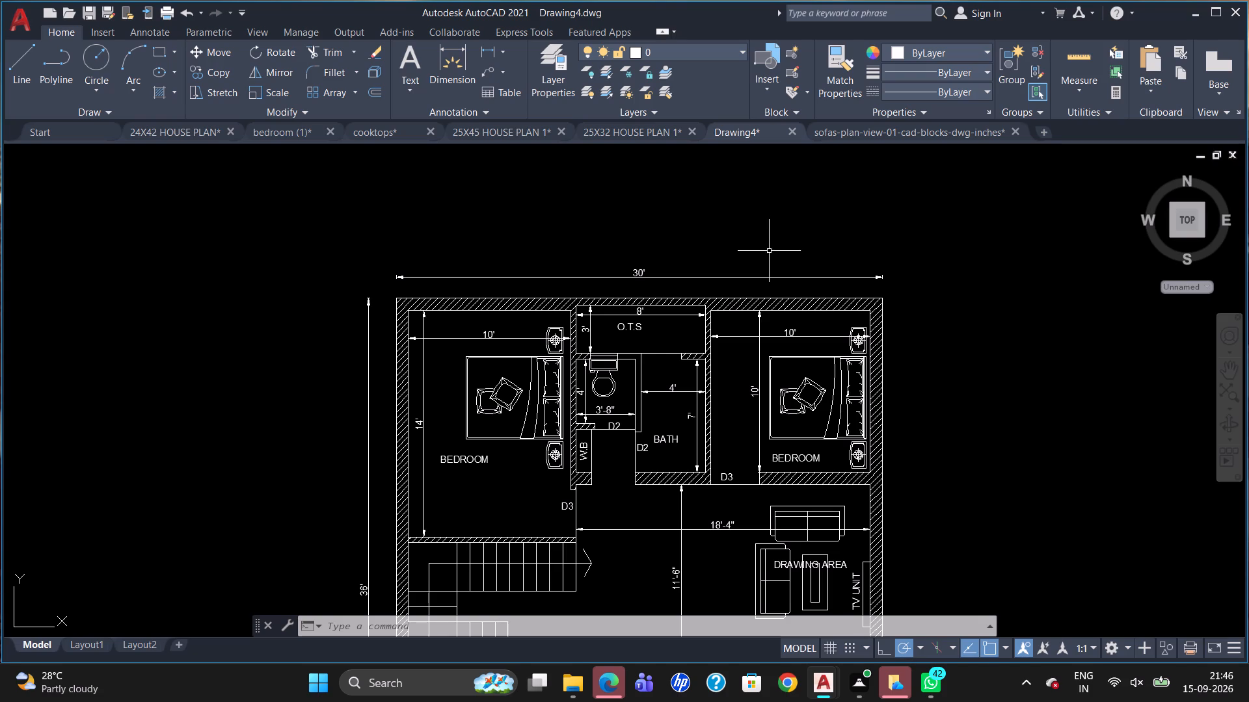
{"action": "scroll", "coordinate": [826, 270], "scroll_direction": "down", "scroll_amount": 2}
{"action": "scroll", "coordinate": [842, 398], "scroll_direction": "up", "scroll_amount": 2}
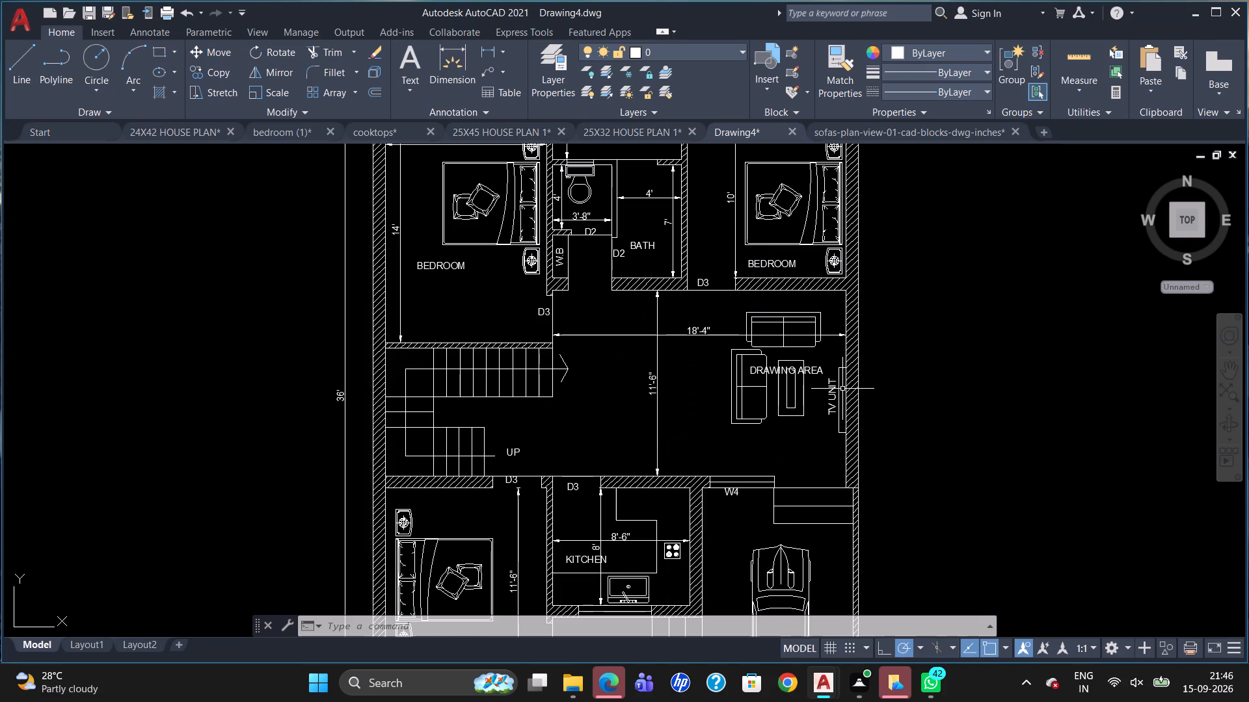
{"action": "scroll", "coordinate": [816, 369], "scroll_direction": "down", "scroll_amount": 1}
{"action": "scroll", "coordinate": [731, 523], "scroll_direction": "up", "scroll_amount": 1}
{"action": "scroll", "coordinate": [779, 298], "scroll_direction": "down", "scroll_amount": 1}
{"action": "scroll", "coordinate": [809, 512], "scroll_direction": "up", "scroll_amount": 1}
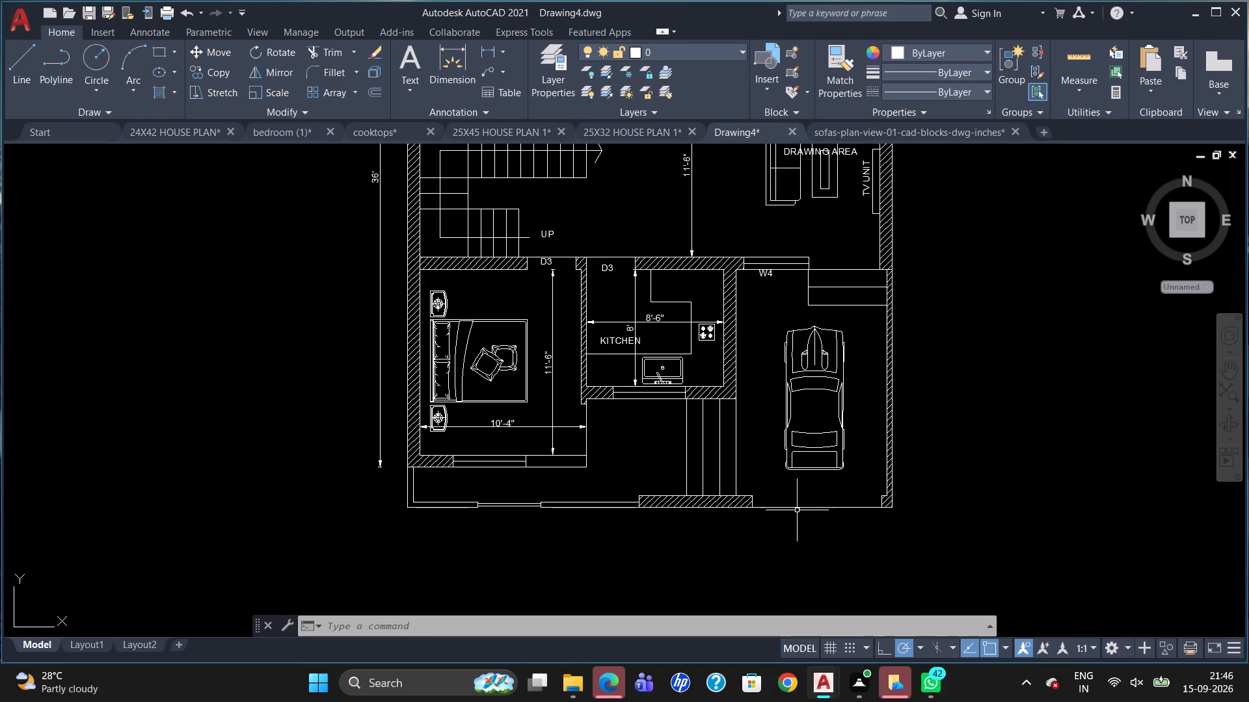
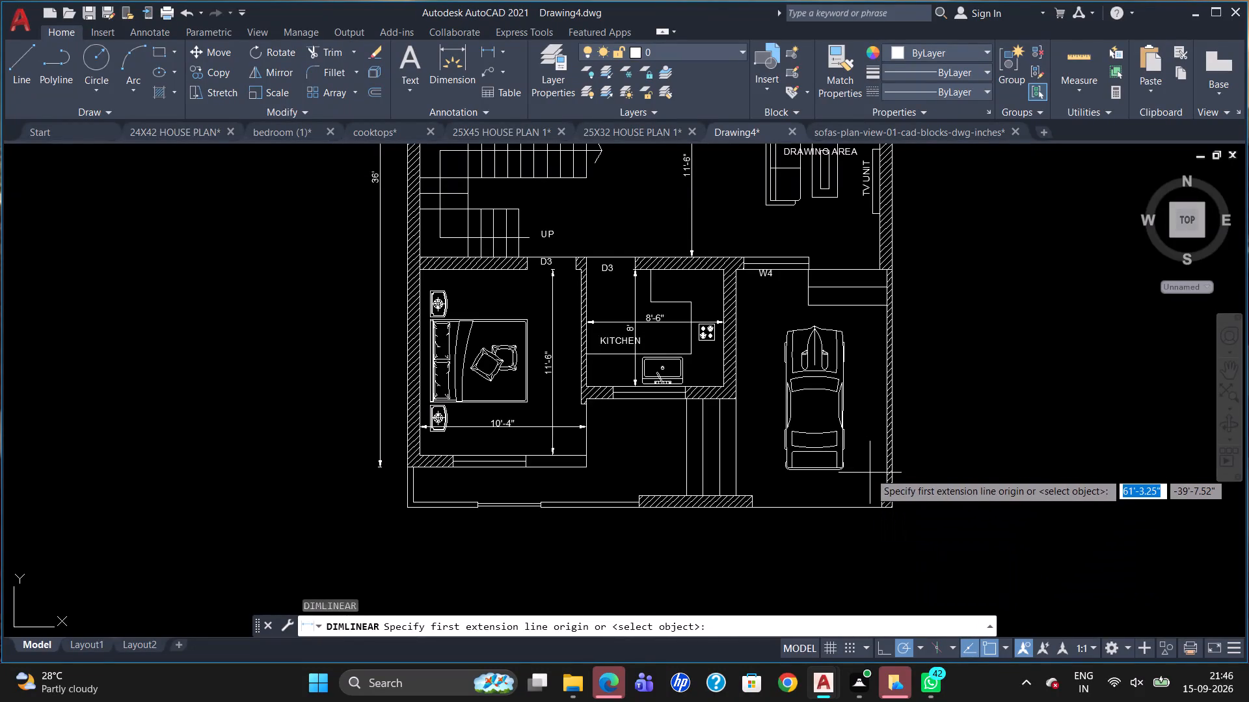
Add a vertical linear dimension beside the car, from the gate's east pillar up to the entrance steps.
{"action": "left_click", "coordinate": [889, 495]}
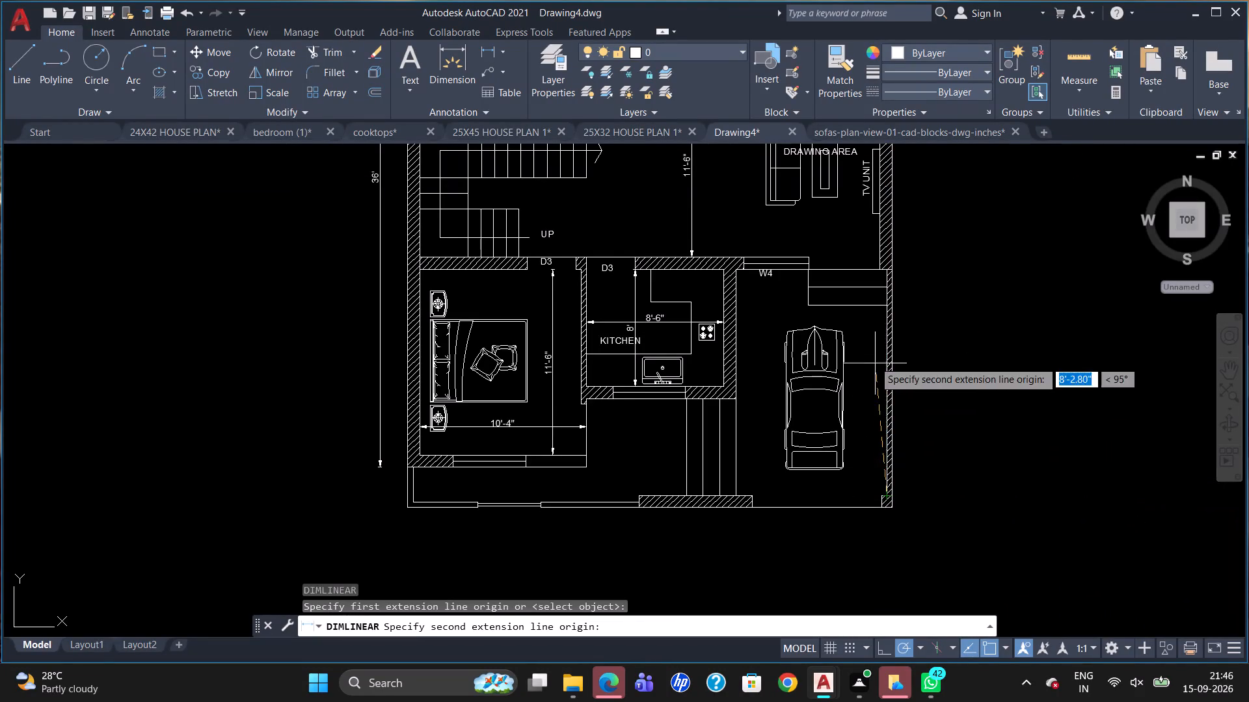
{"action": "left_click", "coordinate": [888, 307]}
{"action": "left_click", "coordinate": [877, 312]}
Override the text of the car parking's vertical dimension with 15'.
{"action": "double_click", "coordinate": [879, 388]}
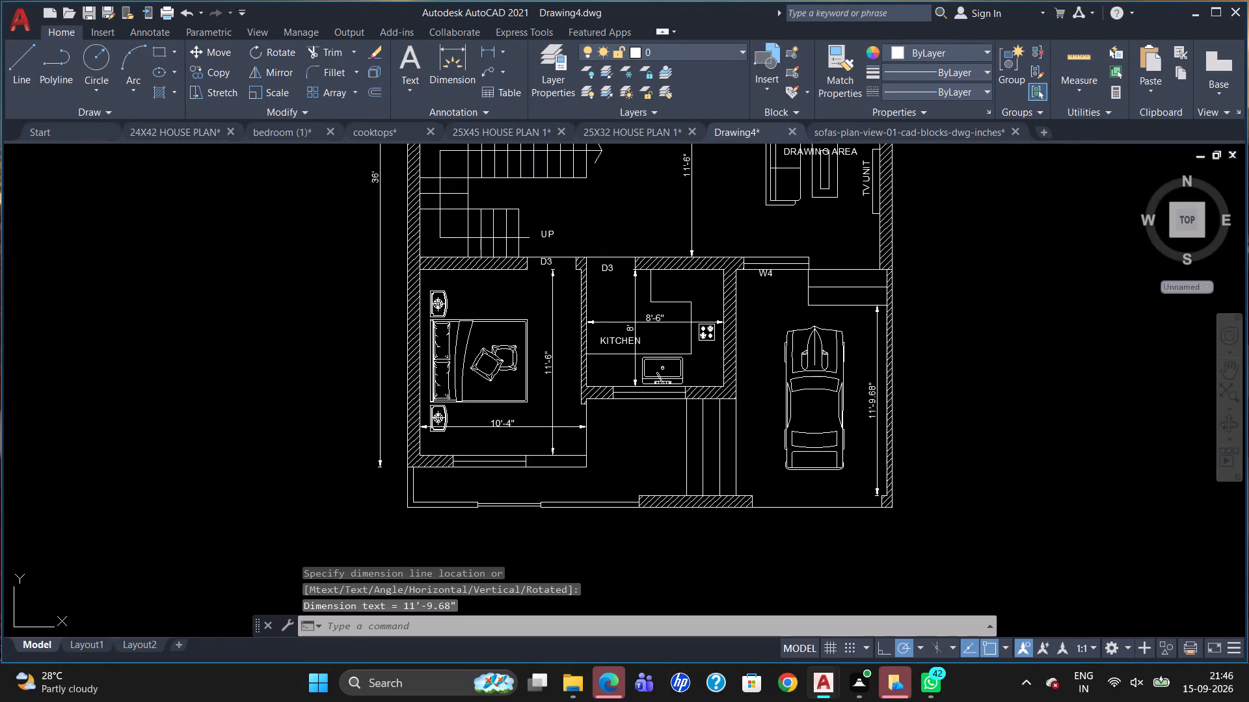
{"action": "key", "text": "Delete"}
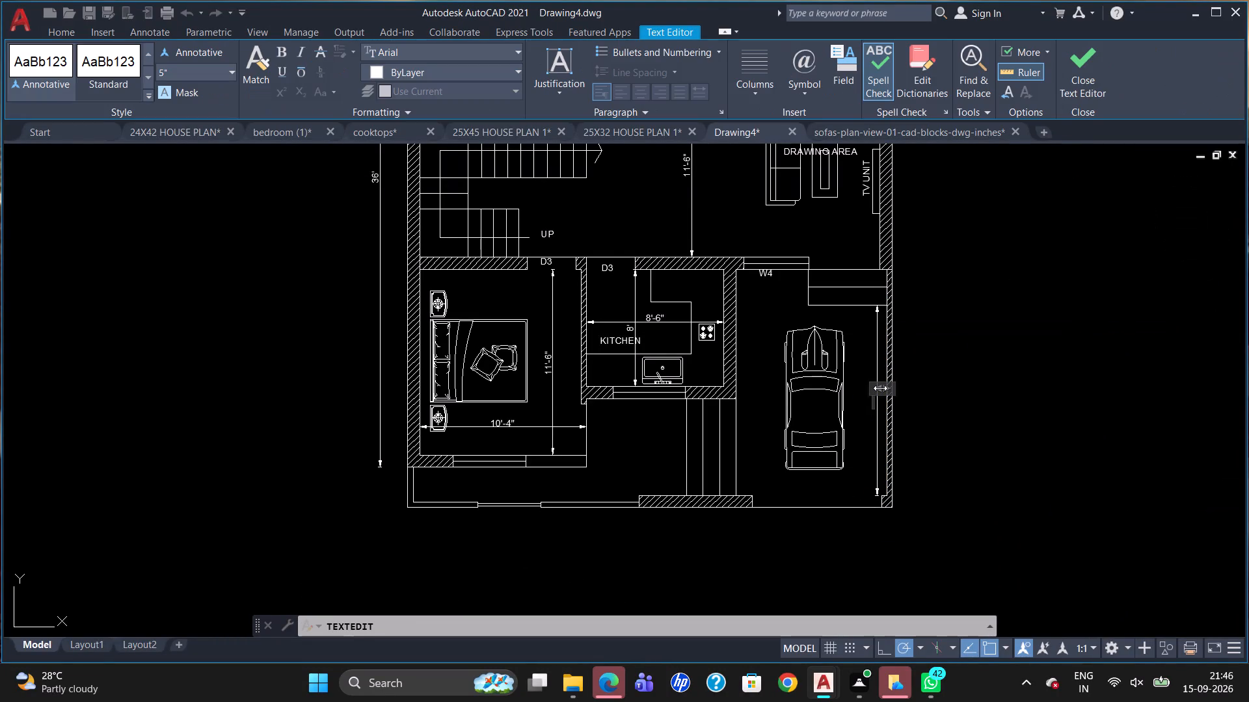
{"action": "key", "text": "1"}
{"action": "type", "text": "5'"}
{"action": "left_click", "coordinate": [839, 469]}
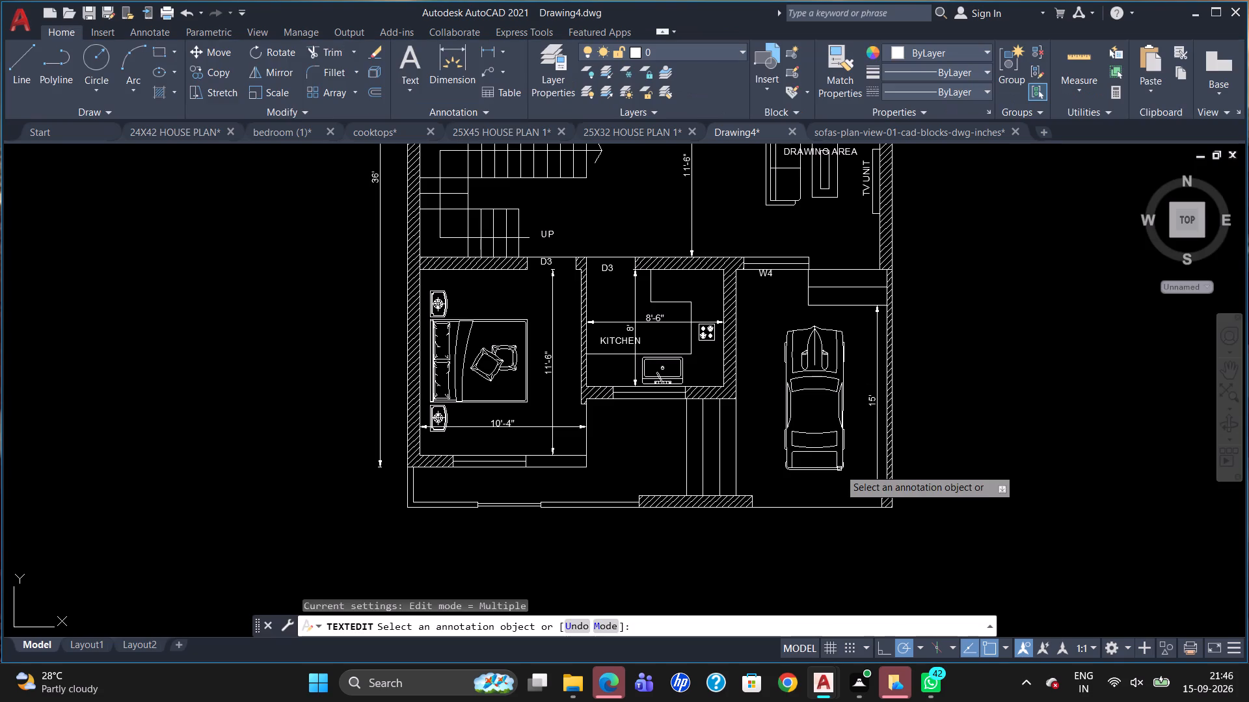
{"action": "key", "text": "Escape"}
Add a horizontal linear dimension across the car parking's width, just below the entrance steps.
{"action": "type", "text": "DLI"}
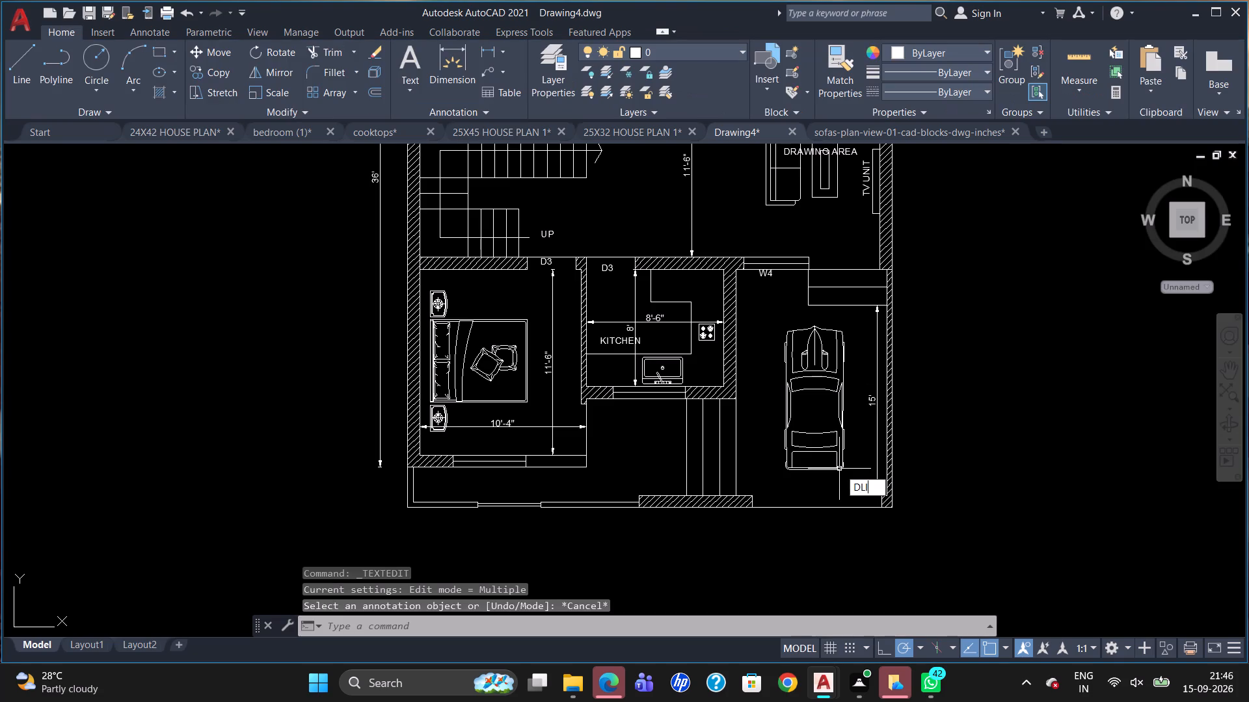
{"action": "key", "text": "Return"}
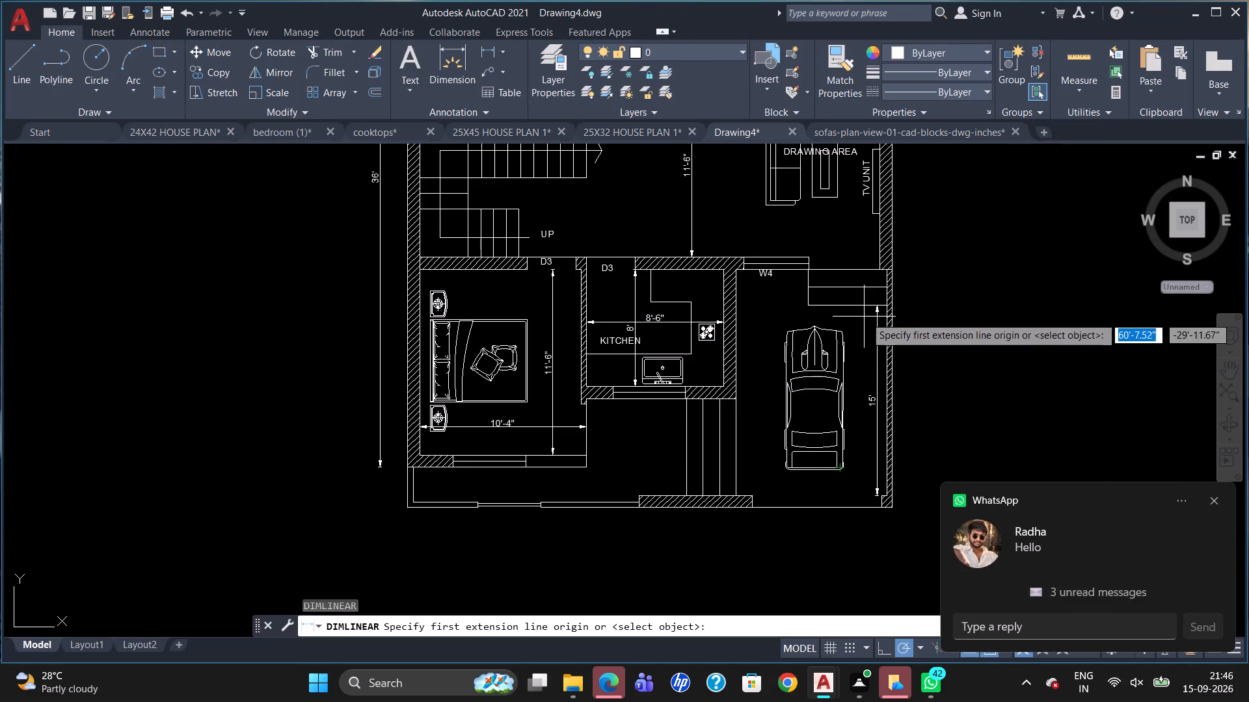
{"action": "left_click", "coordinate": [889, 305]}
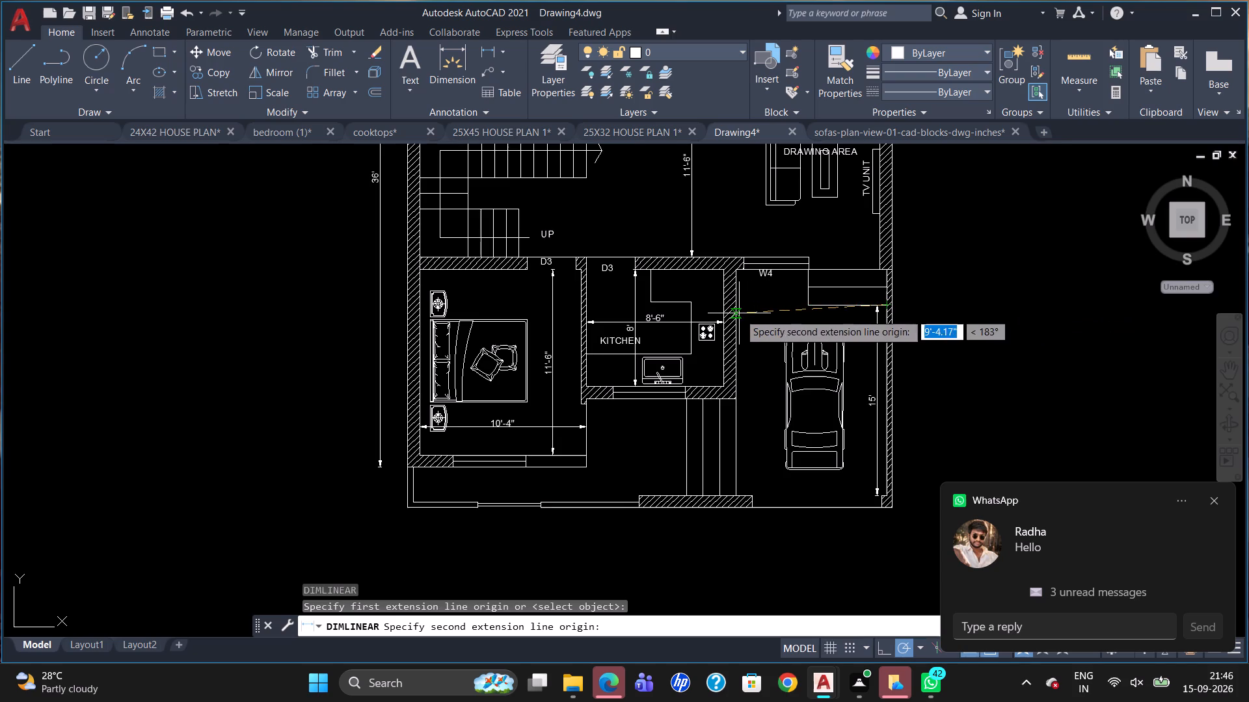
{"action": "left_click", "coordinate": [739, 313]}
{"action": "left_click", "coordinate": [742, 318]}
Override the text of the car parking's width dimension with 9'.
{"action": "scroll", "coordinate": [836, 307], "scroll_direction": "up", "scroll_amount": 3}
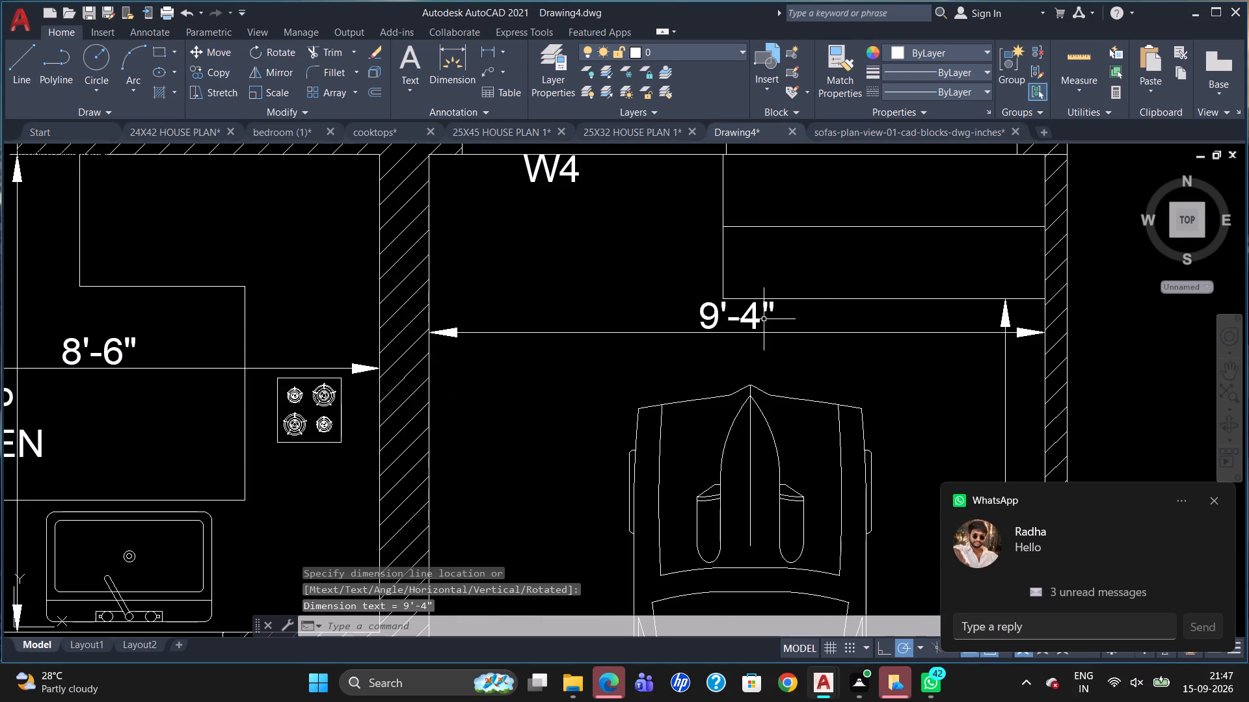
{"action": "double_click", "coordinate": [757, 318]}
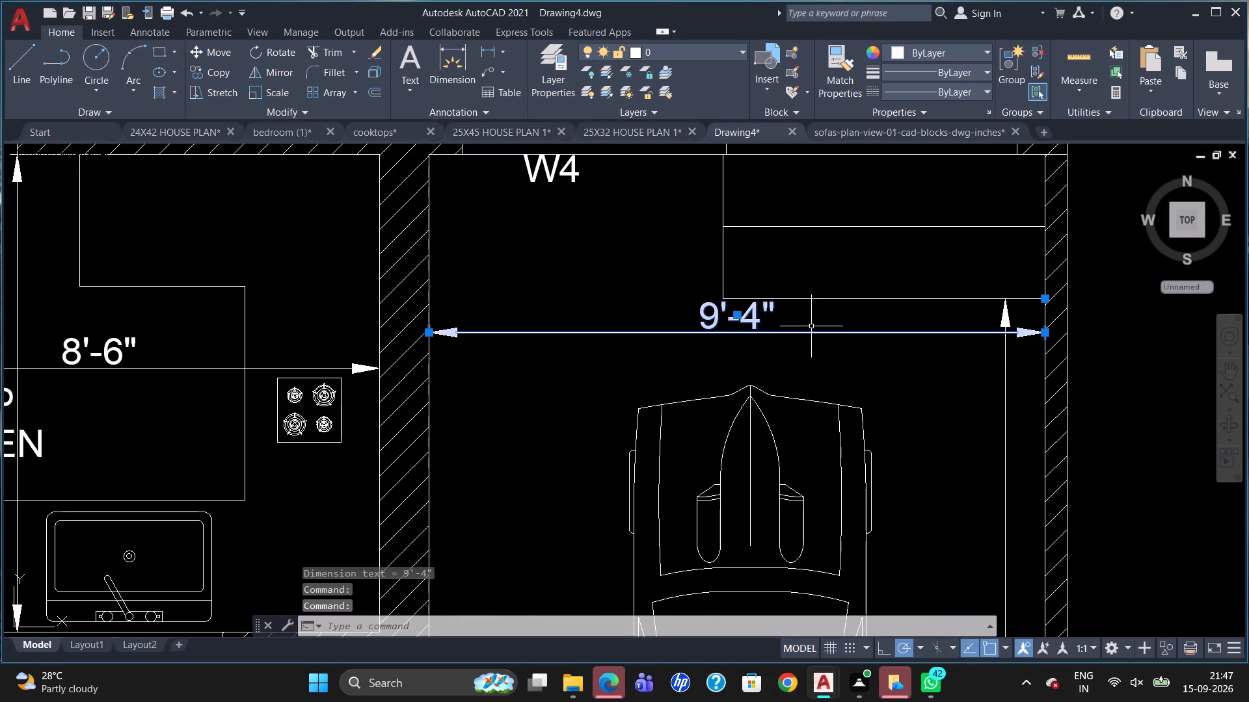
{"action": "double_click", "coordinate": [754, 318]}
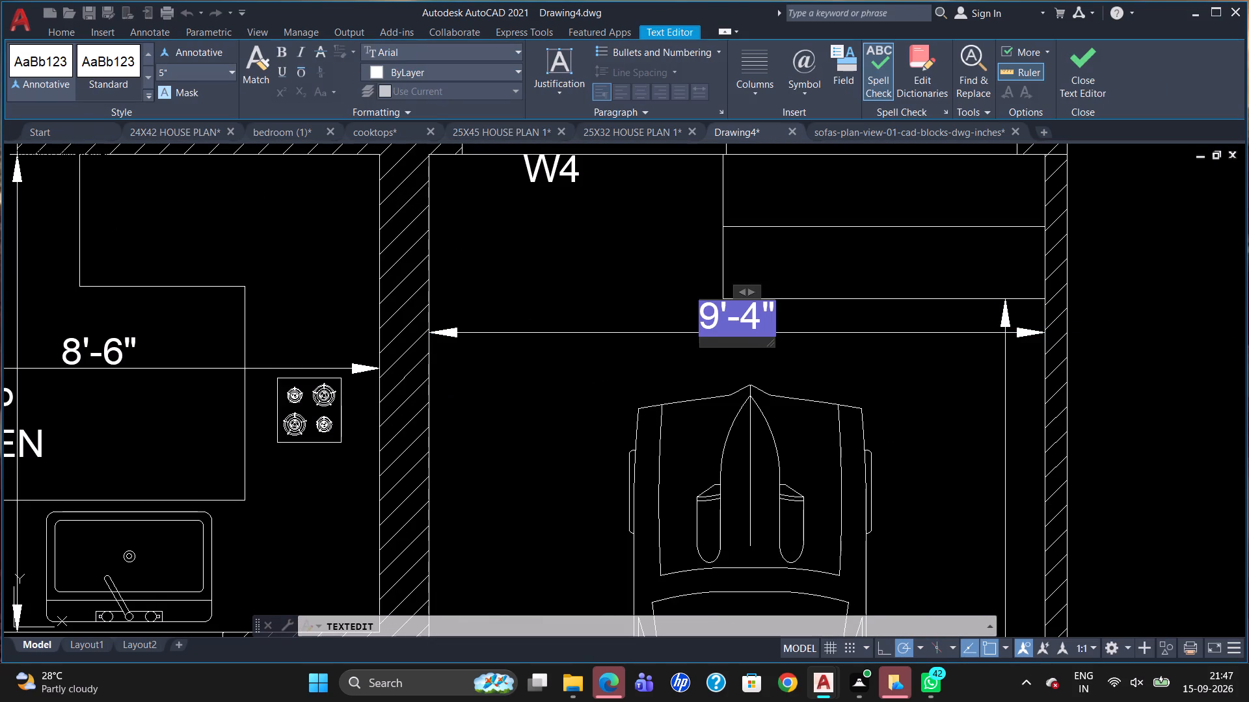
{"action": "key", "text": "Delete"}
{"action": "type", "text": "9'"}
{"action": "left_click", "coordinate": [664, 398]}
{"action": "key", "text": "Escape"}
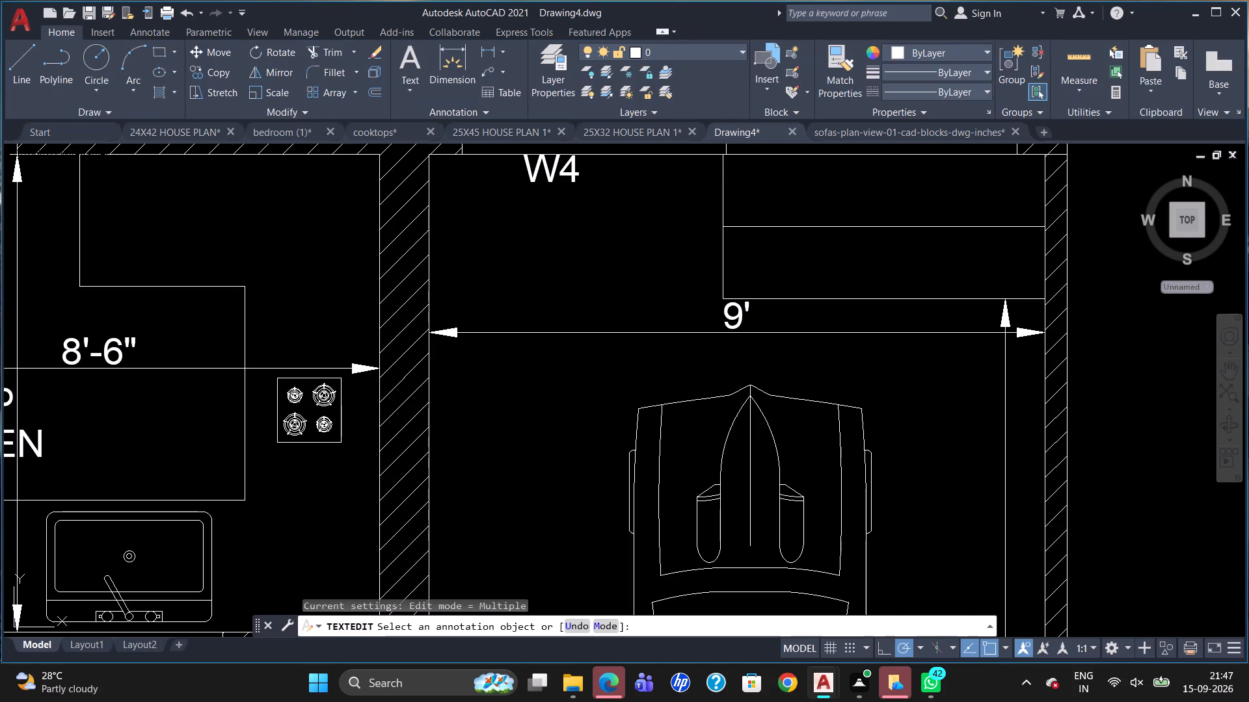
Label the front opening south of the car "GATE 8'" on a single line, with a text height of 5".
{"action": "scroll", "coordinate": [660, 374], "scroll_direction": "down", "scroll_amount": 3}
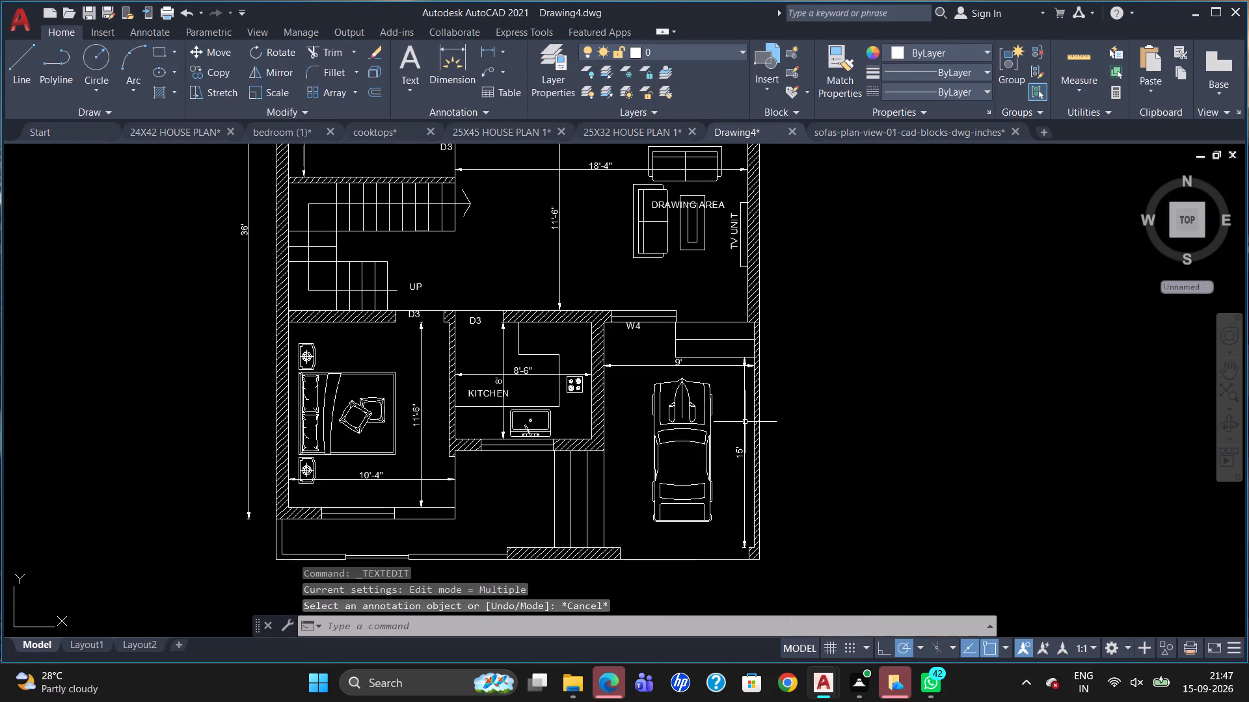
{"action": "scroll", "coordinate": [686, 548], "scroll_direction": "up", "scroll_amount": 2}
{"action": "scroll", "coordinate": [845, 378], "scroll_direction": "down", "scroll_amount": 2}
{"action": "scroll", "coordinate": [758, 511], "scroll_direction": "up", "scroll_amount": 1}
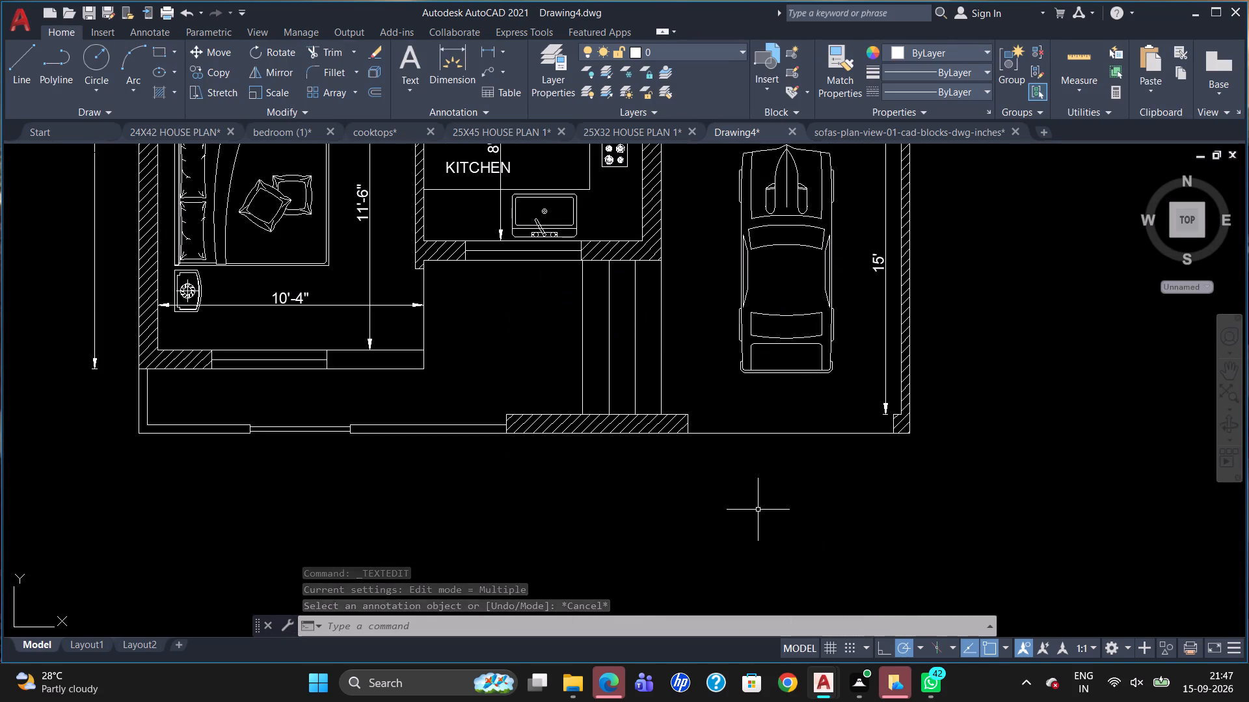
{"action": "key", "text": "t"}
{"action": "key", "text": "Return"}
{"action": "right_click", "coordinate": [758, 510]}
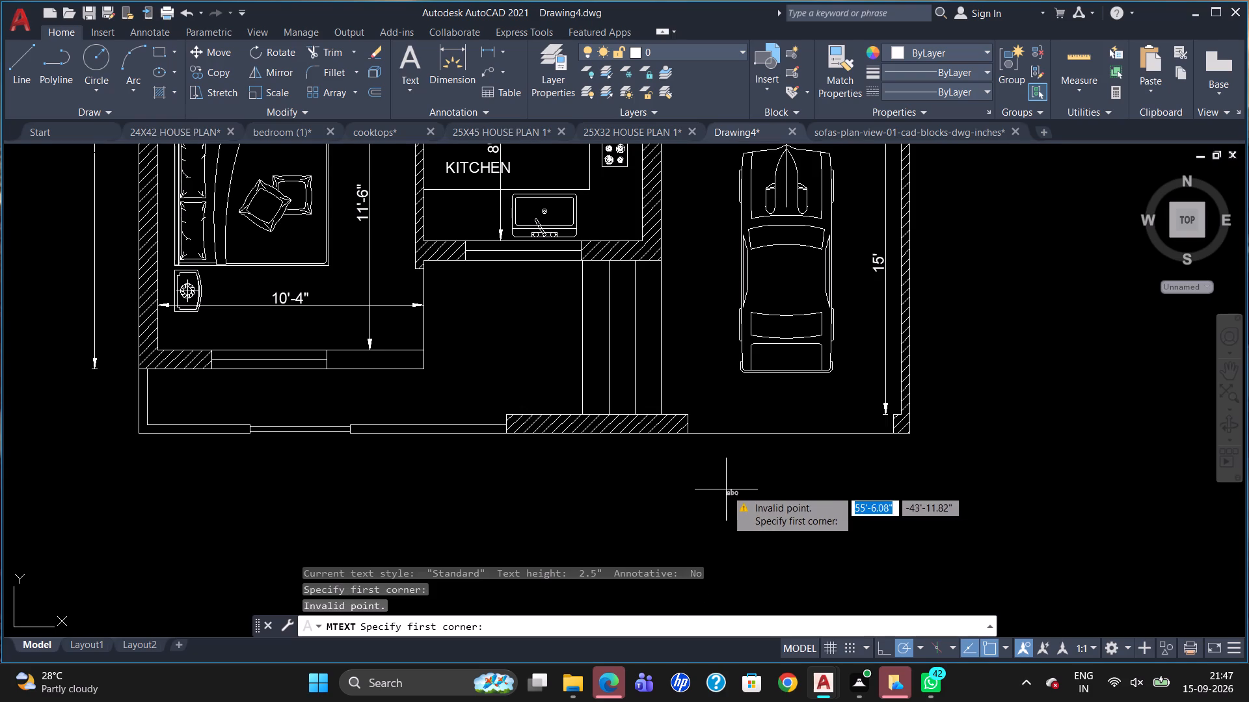
{"action": "scroll", "coordinate": [785, 419], "scroll_direction": "up", "scroll_amount": 2}
{"action": "left_click_drag", "start_coordinate": [751, 419], "coordinate": [764, 436]}
{"action": "left_click", "coordinate": [834, 448]}
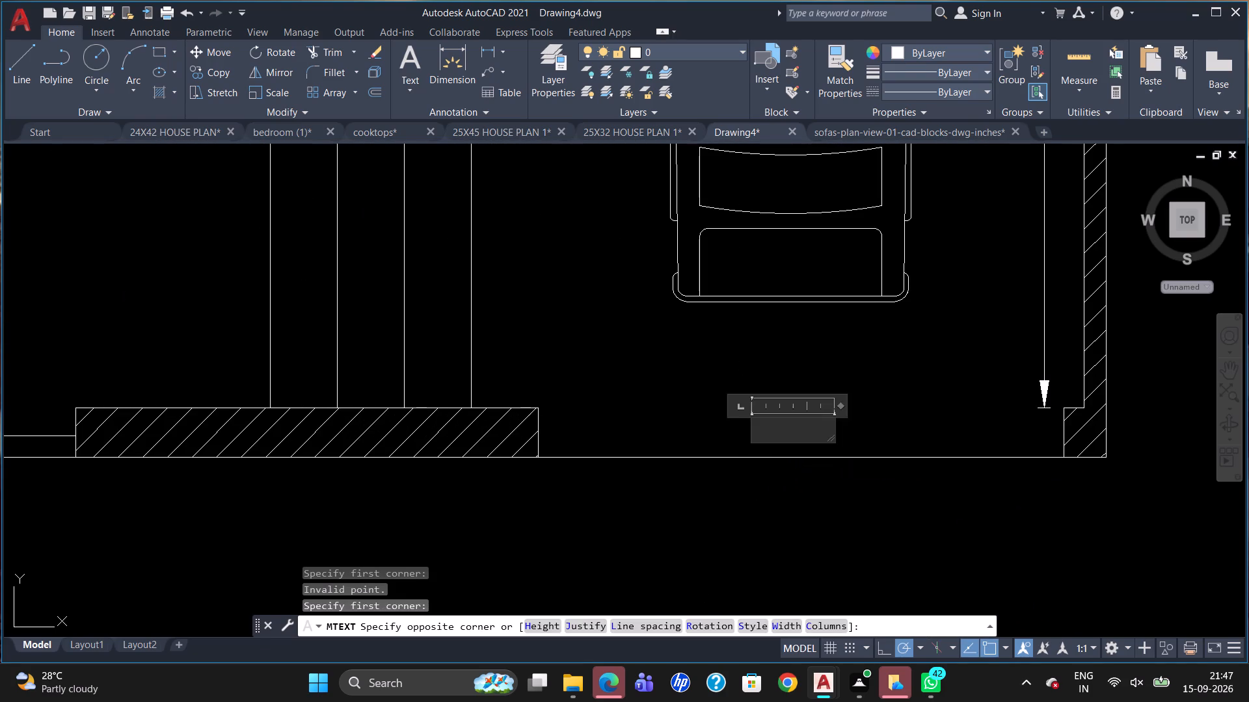
{"action": "left_click", "coordinate": [197, 68]}
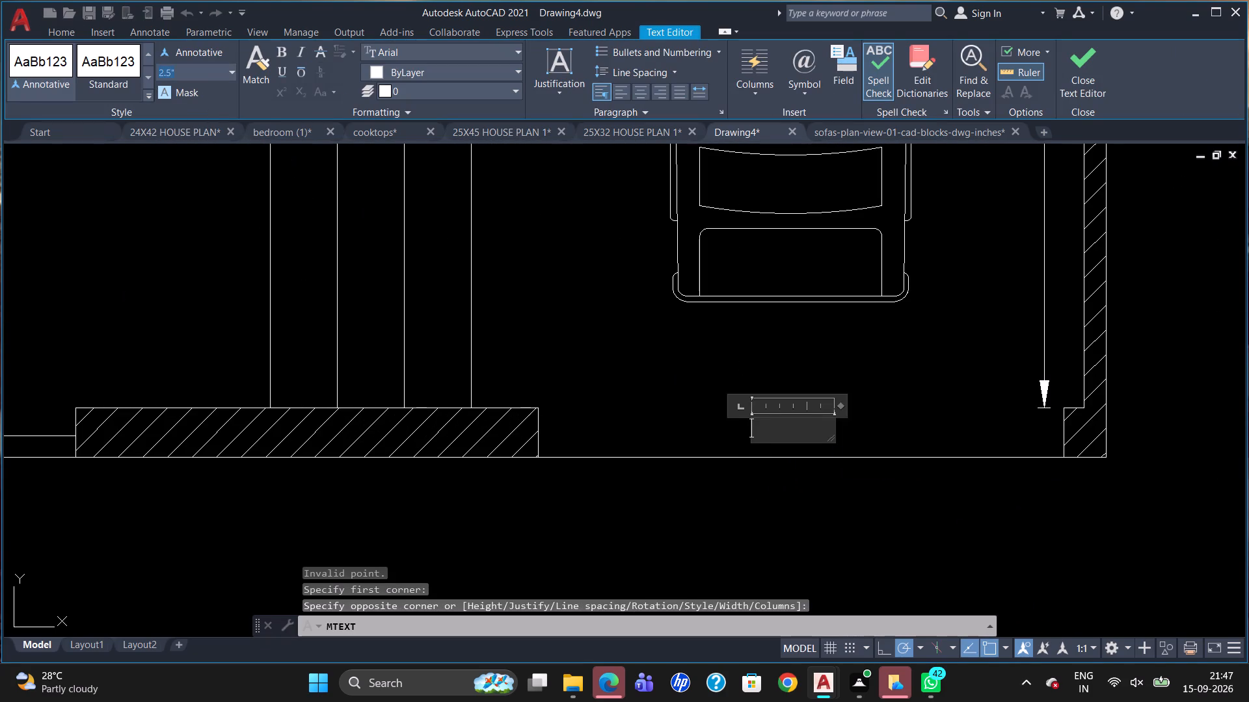
{"action": "key", "text": "BackSpace"}
{"action": "type", "text": "GATE 8'"}
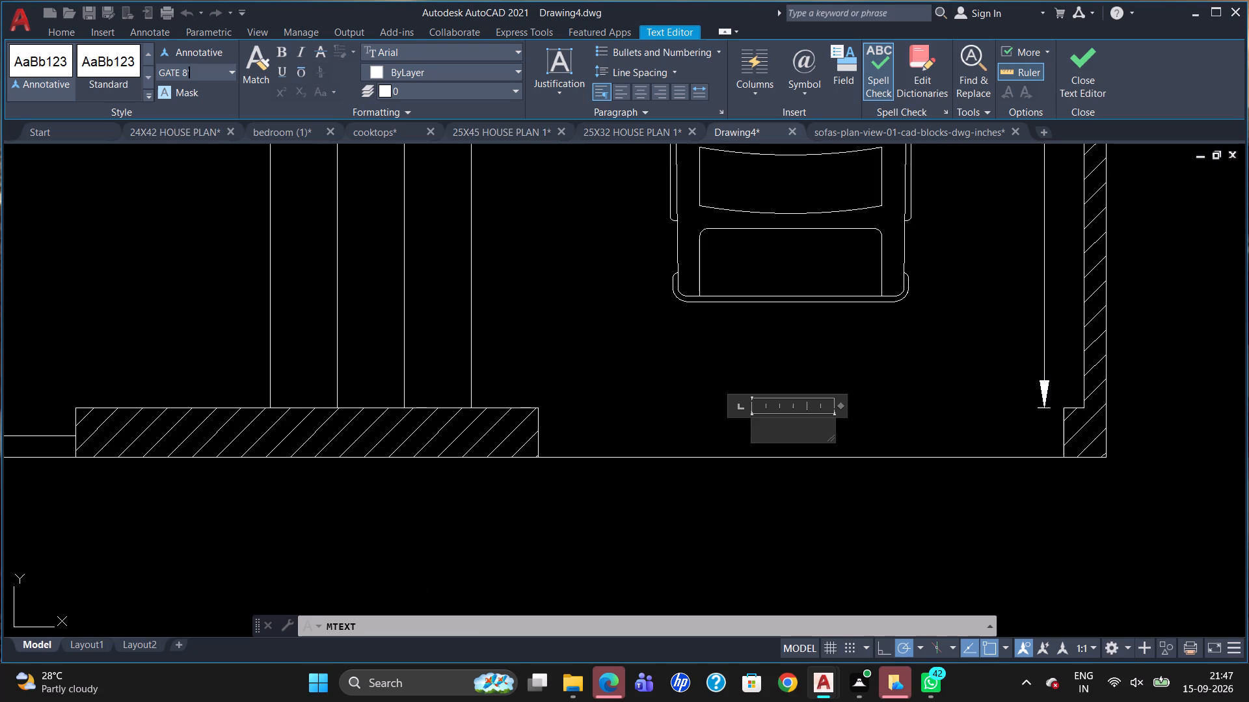
{"action": "key", "text": "BackSpace"}
{"action": "key", "text": "BackSpace"}
{"action": "key", "text": "BackSpace"}
{"action": "key", "text": "BackSpace"}
{"action": "key", "text": "BackSpace"}
{"action": "key", "text": "BackSpace"}
{"action": "key", "text": "BackSpace"}
{"action": "key", "text": "BackSpace"}
{"action": "key", "text": "BackSpace"}
{"action": "key", "text": "BackSpace"}
{"action": "key", "text": "BackSpace"}
{"action": "key", "text": "BackSpace"}
{"action": "key", "text": "BackSpace"}
{"action": "key", "text": "5"}
{"action": "key", "text": "Return"}
{"action": "type", "text": "GATE 8'"}
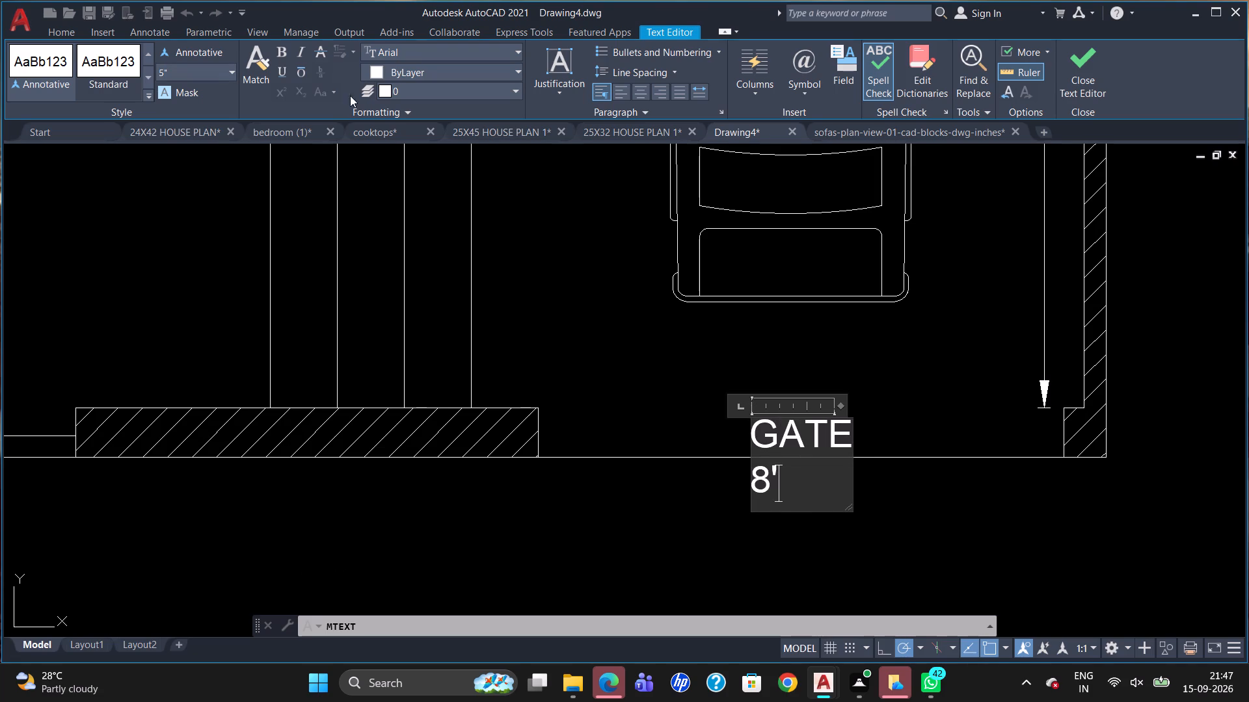
{"action": "left_click_drag", "start_coordinate": [838, 407], "coordinate": [889, 408]}
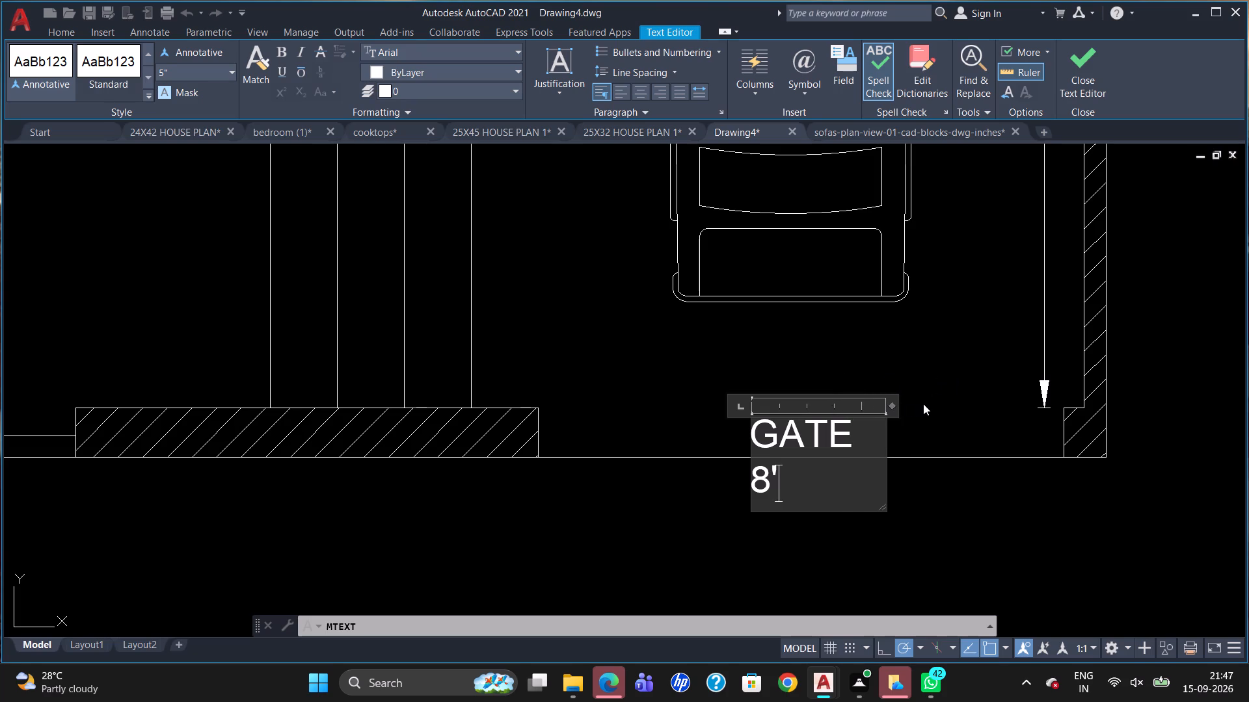
{"action": "left_click_drag", "start_coordinate": [891, 408], "coordinate": [961, 400]}
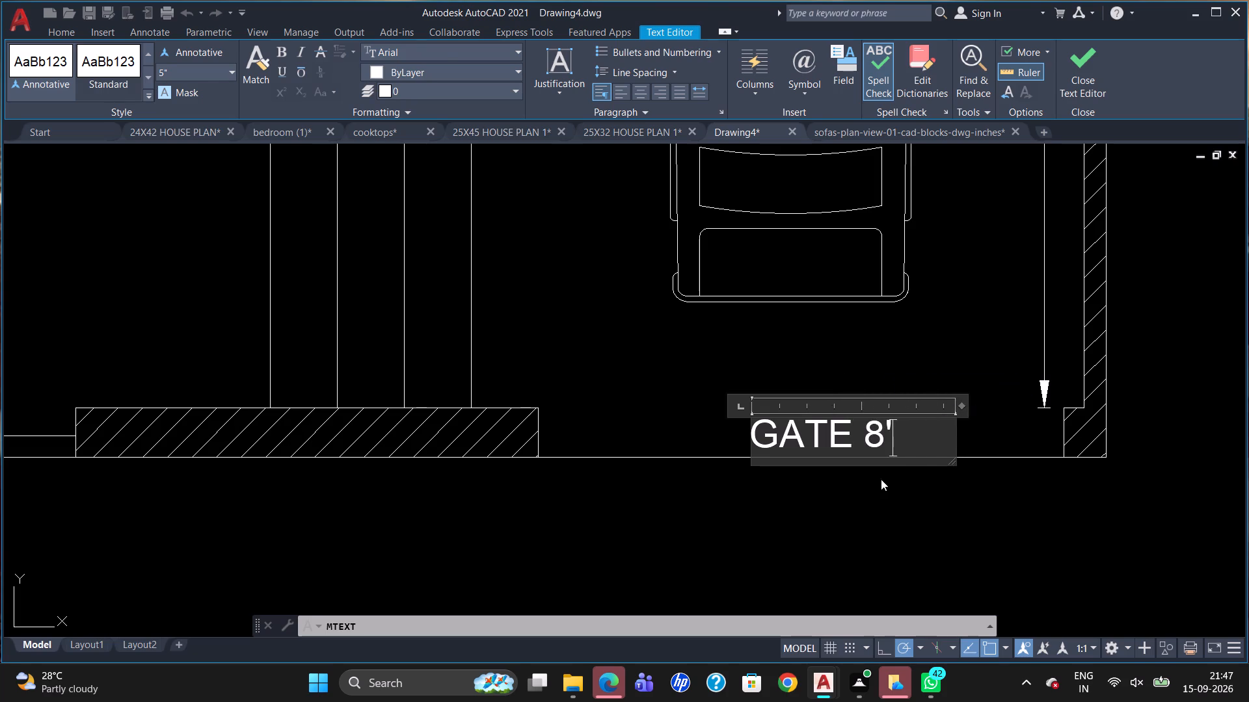
{"action": "left_click", "coordinate": [881, 479]}
Place the label "PORCH" over the parked car with a text height of 5".
{"action": "scroll", "coordinate": [829, 348], "scroll_direction": "down", "scroll_amount": 2}
{"action": "scroll", "coordinate": [881, 226], "scroll_direction": "up", "scroll_amount": 1}
{"action": "scroll", "coordinate": [842, 359], "scroll_direction": "down", "scroll_amount": 3}
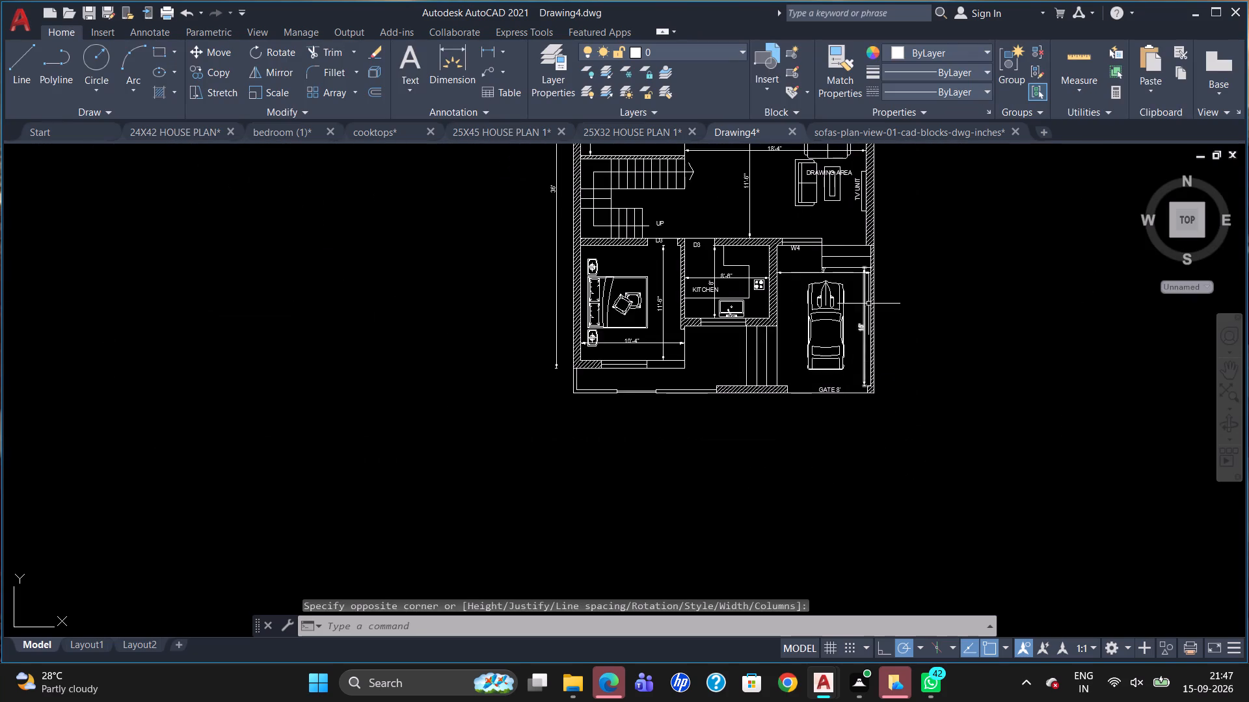
{"action": "scroll", "coordinate": [874, 296], "scroll_direction": "up", "scroll_amount": 2}
{"action": "scroll", "coordinate": [874, 239], "scroll_direction": "down", "scroll_amount": 1}
{"action": "scroll", "coordinate": [790, 360], "scroll_direction": "up", "scroll_amount": 1}
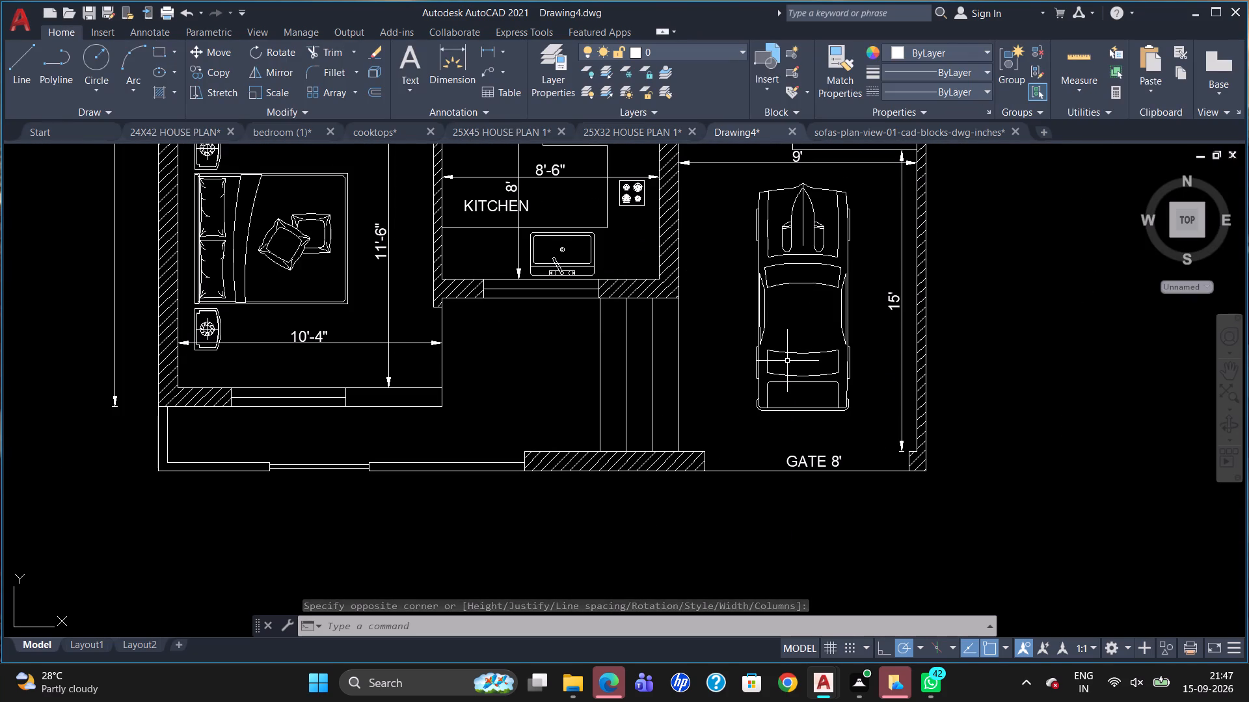
{"action": "key", "text": "t"}
{"action": "key", "text": "Return"}
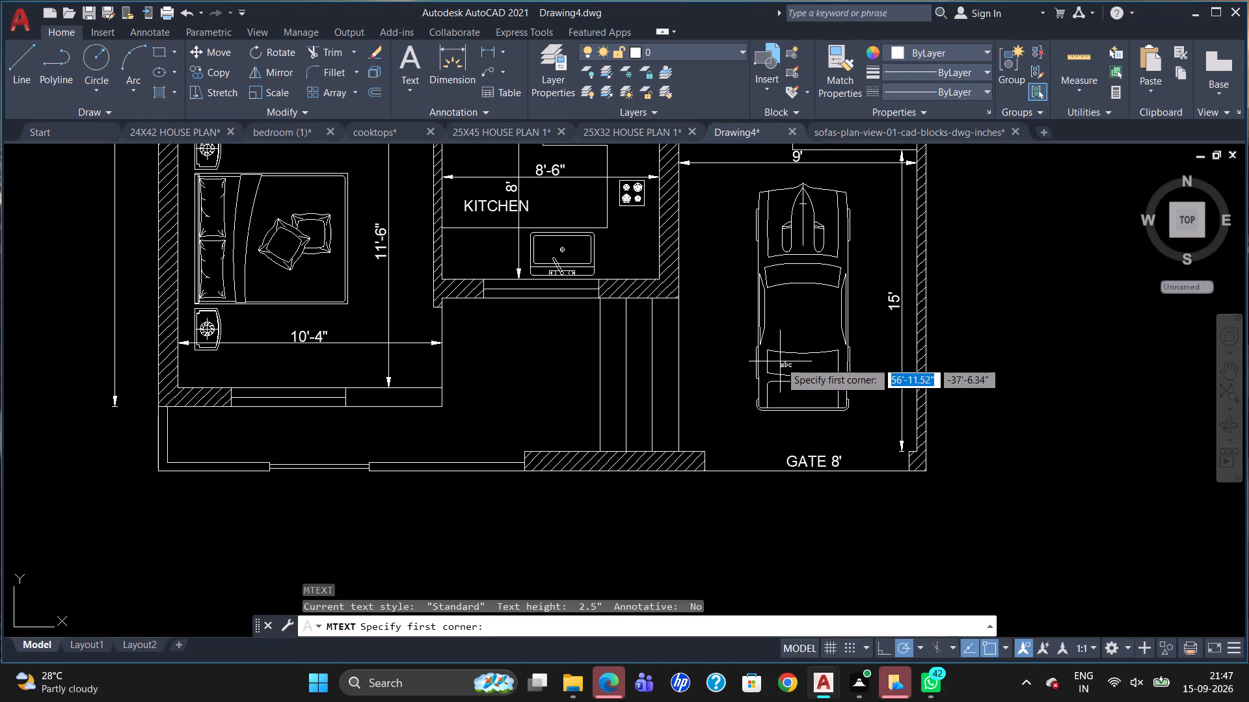
{"action": "left_click_drag", "start_coordinate": [777, 313], "coordinate": [788, 332]}
{"action": "left_click", "coordinate": [863, 337]}
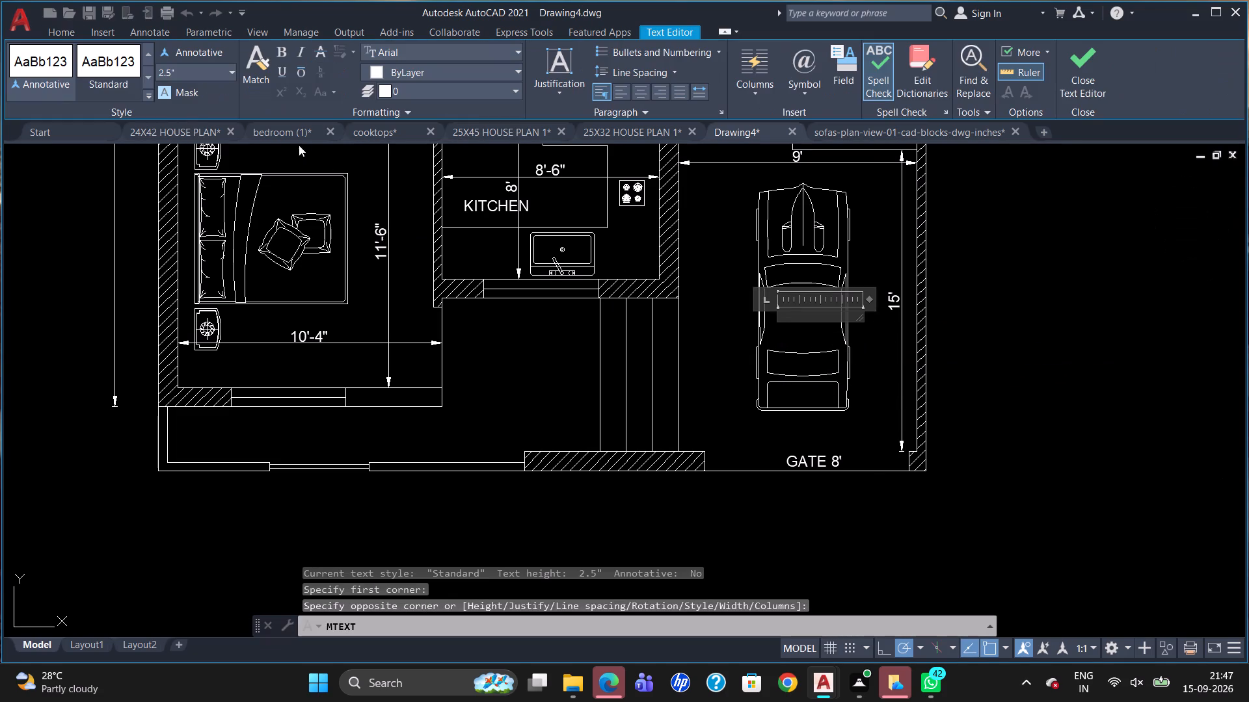
{"action": "left_click", "coordinate": [179, 77]}
{"action": "key", "text": "BackSpace"}
{"action": "key", "text": "5"}
{"action": "key", "text": "Return"}
{"action": "type", "text": "PORC"}
{"action": "key", "text": "h"}
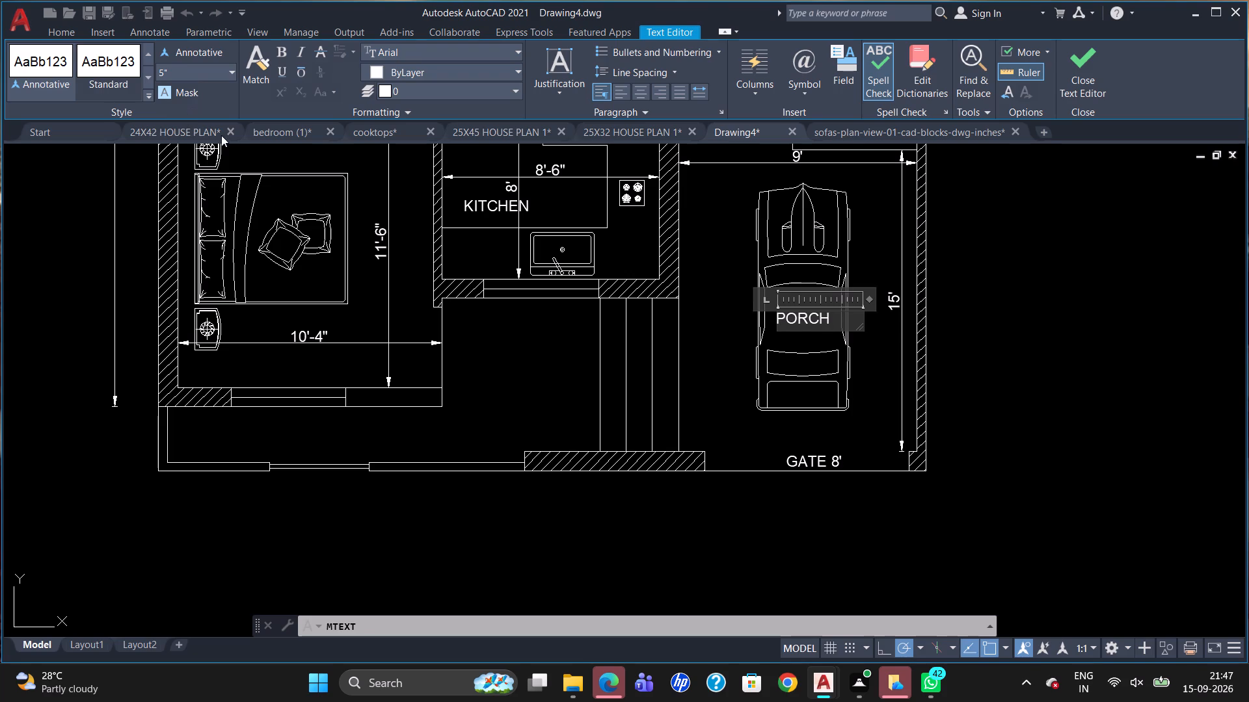
{"action": "left_click", "coordinate": [728, 370]}
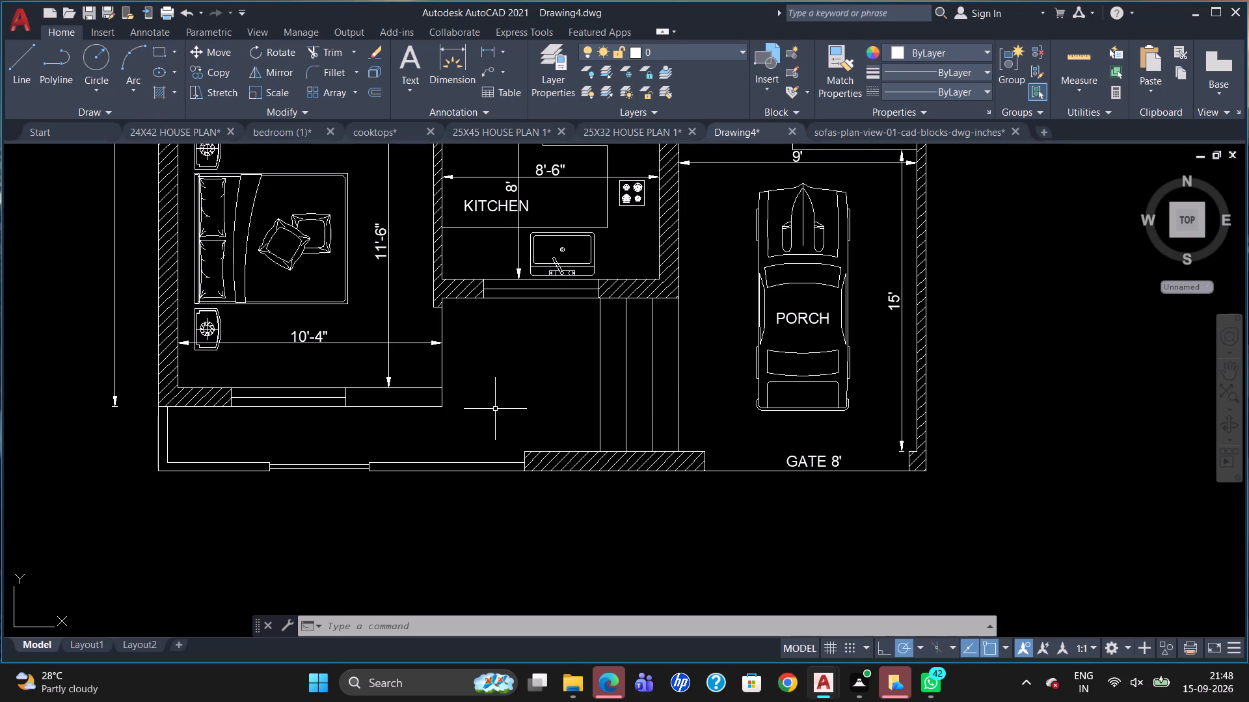
Place the label "VERANDAH" in the open space south of the kitchen with a text height of 5".
{"action": "key", "text": "t"}
{"action": "key", "text": "Return"}
{"action": "left_click_drag", "start_coordinate": [466, 355], "coordinate": [474, 373]}
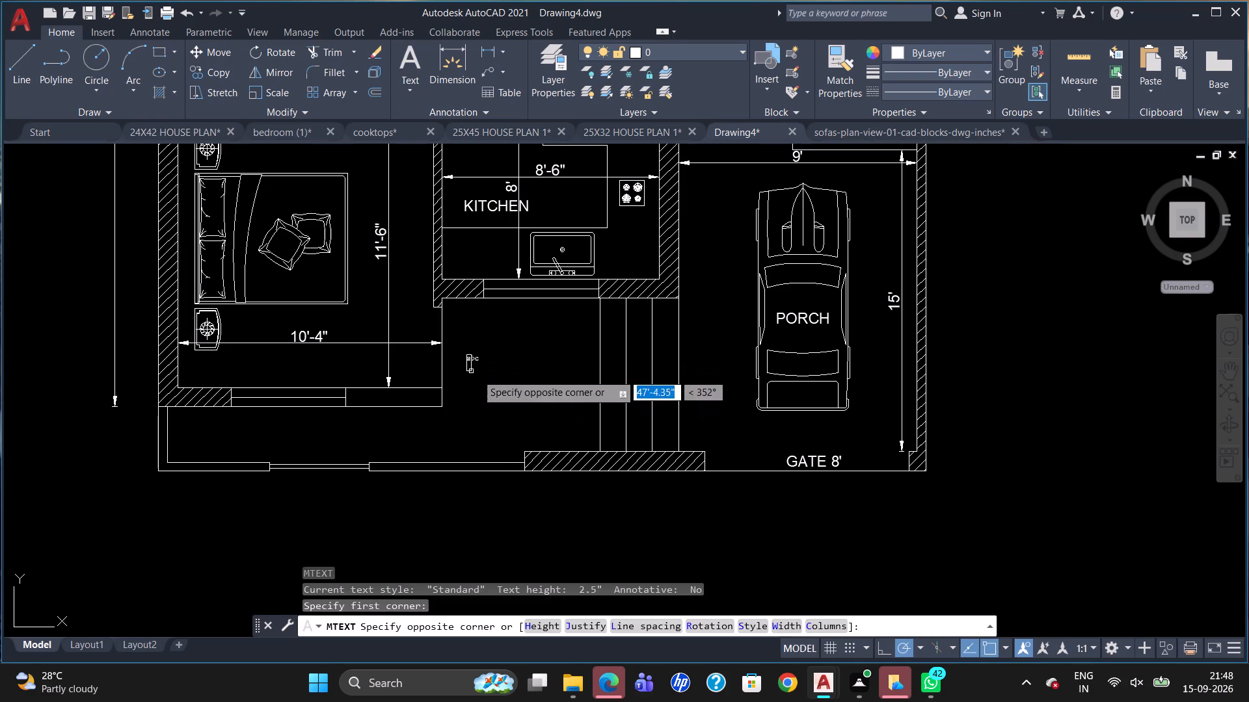
{"action": "left_click", "coordinate": [554, 395]}
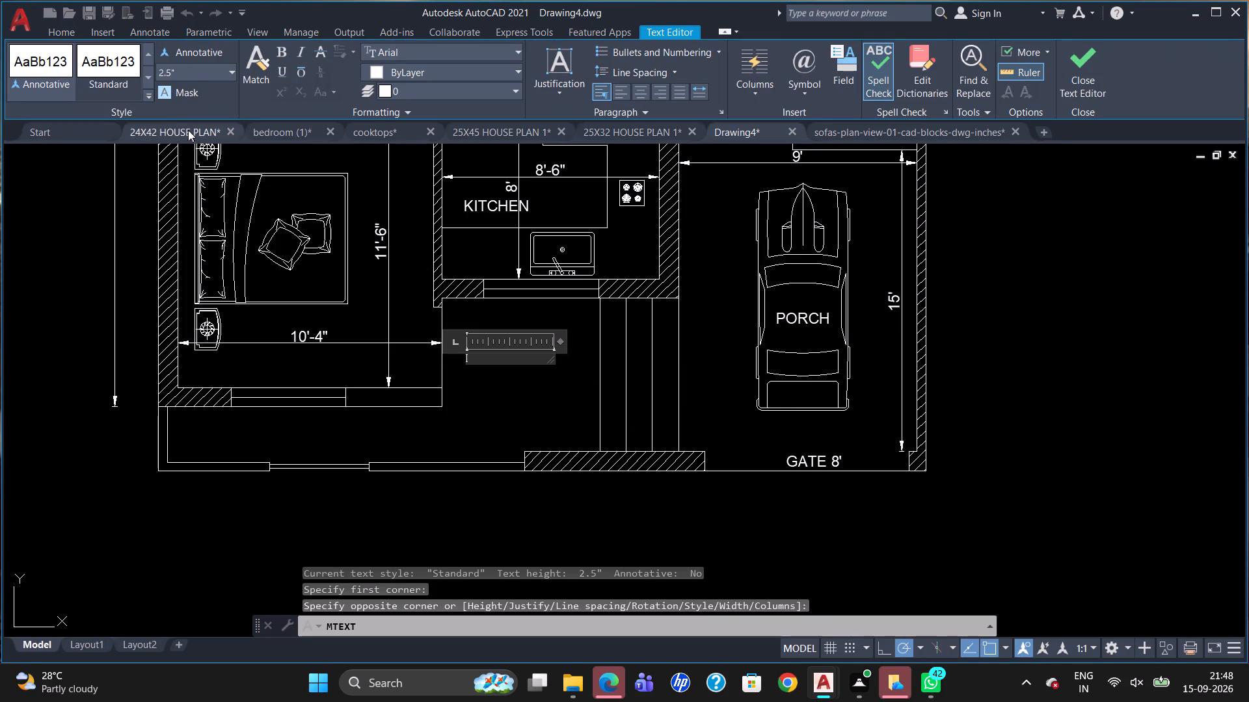
{"action": "left_click", "coordinate": [183, 75]}
{"action": "key", "text": "BackSpace"}
{"action": "key", "text": "5"}
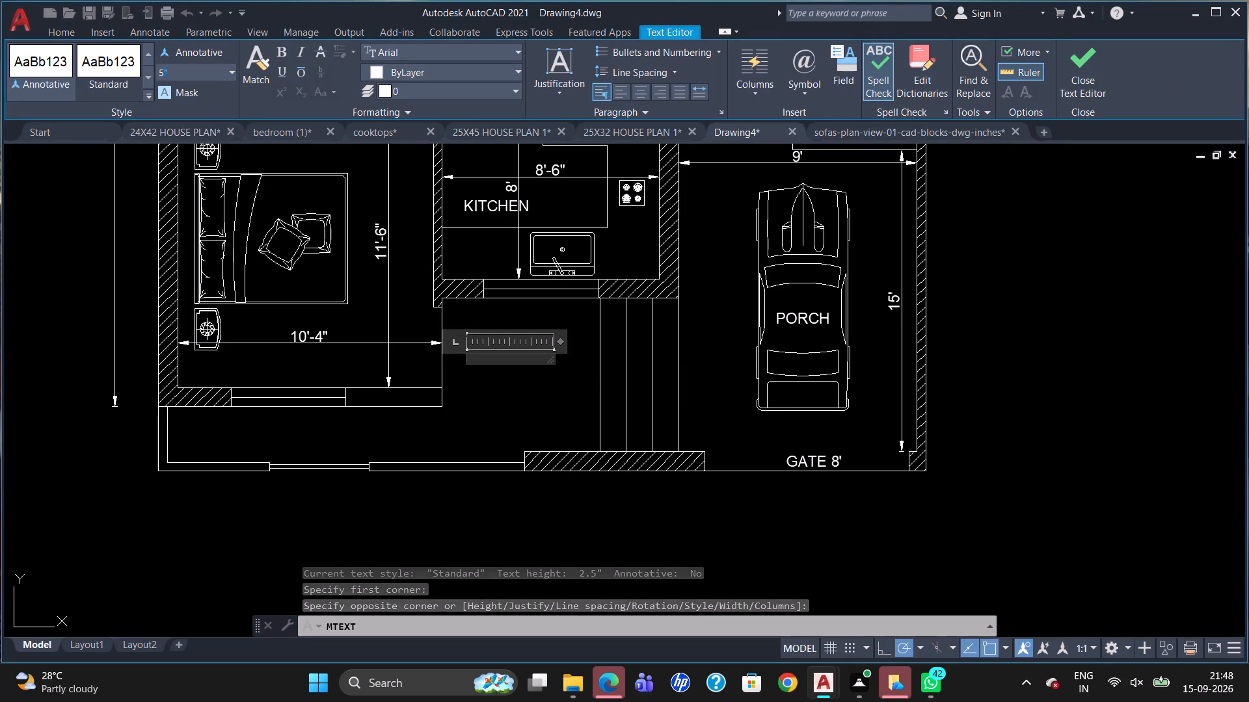
{"action": "key", "text": "Return"}
{"action": "type", "text": "VERANDAH"}
{"action": "left_click", "coordinate": [465, 349]}
{"action": "left_click", "coordinate": [461, 396]}
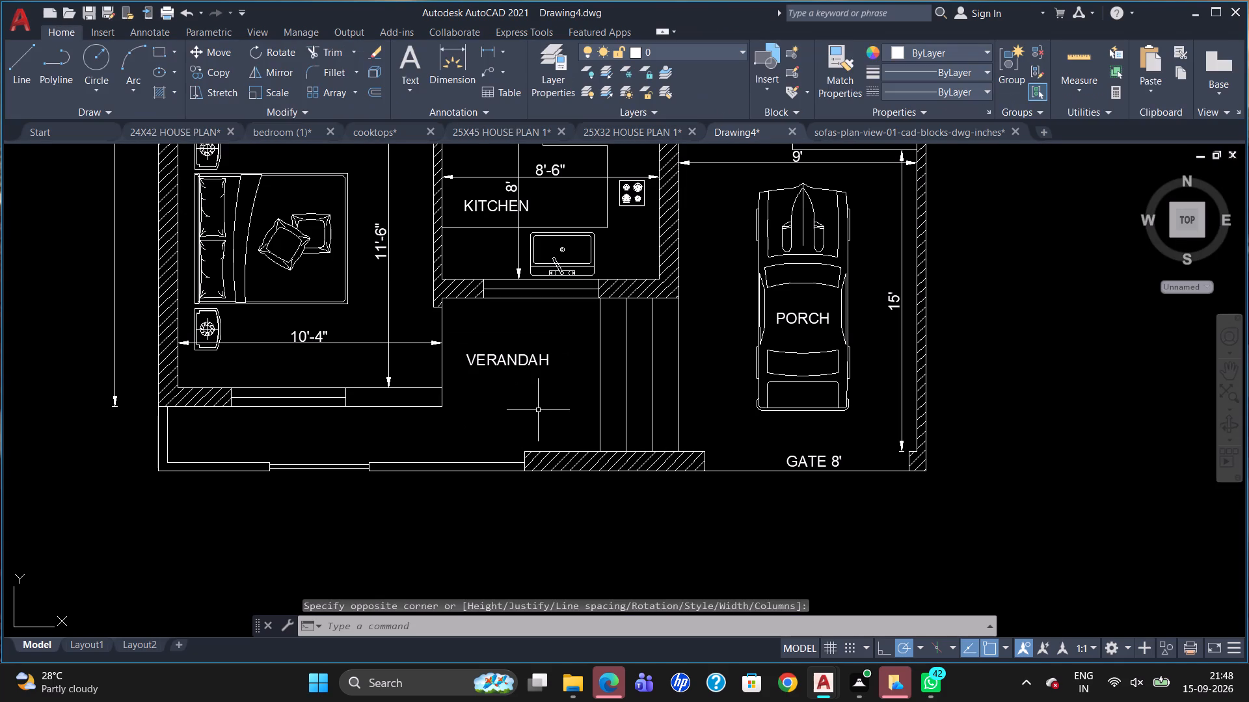
Add a vertical linear dimension for the verandah's depth, from the front wall to the kitchen wall, just west of the steps.
{"action": "type", "text": "DLI"}
{"action": "key", "text": "Return"}
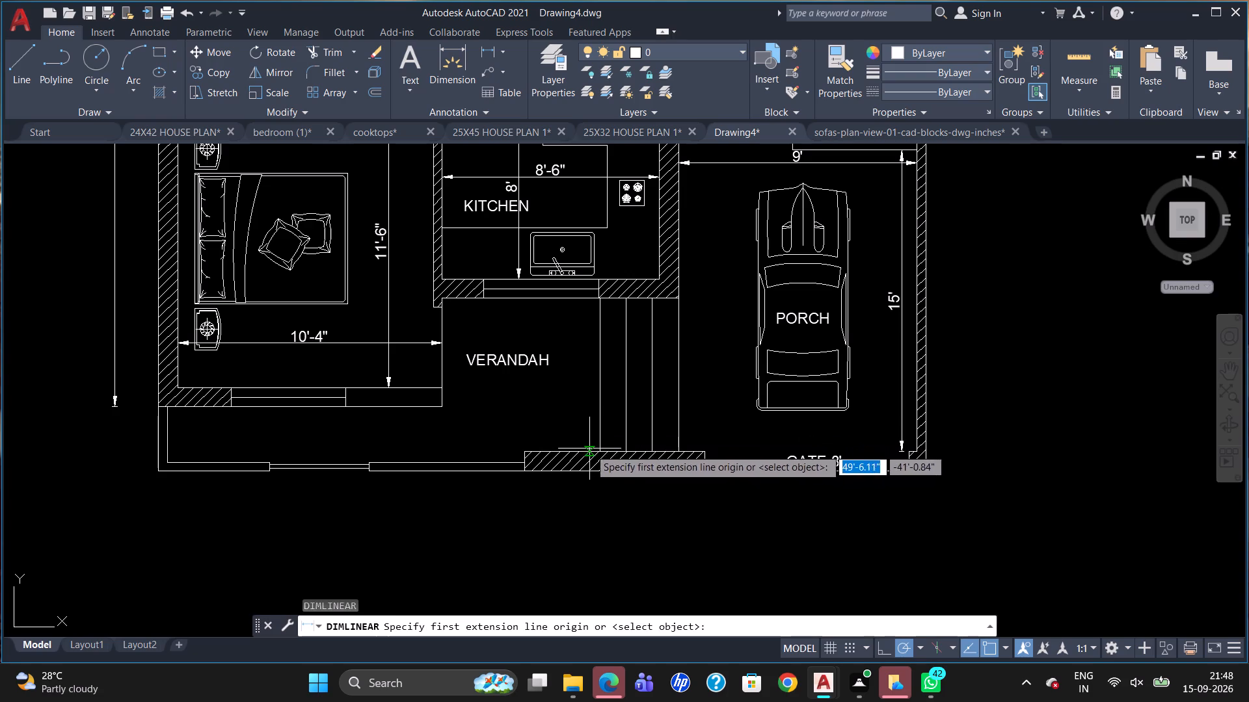
{"action": "left_click", "coordinate": [600, 448]}
{"action": "left_click", "coordinate": [604, 297]}
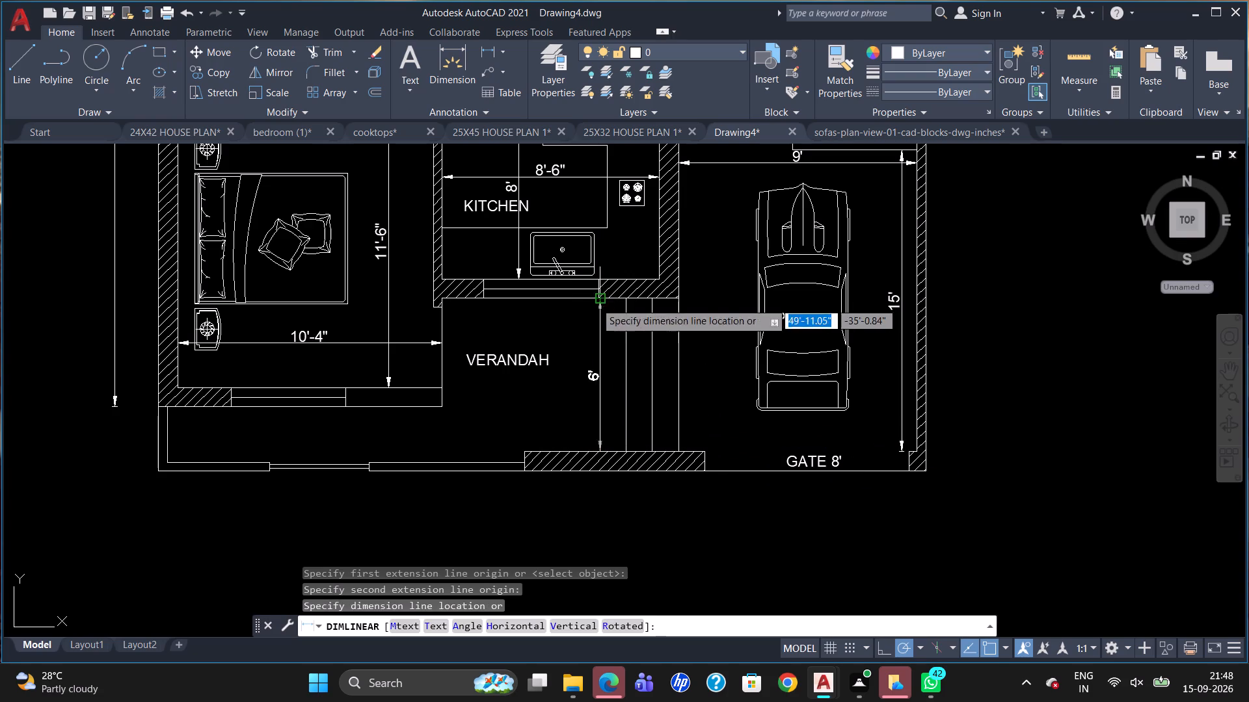
{"action": "left_click", "coordinate": [584, 302]}
Override the text of the verandah's depth dimension with 5'-8".
{"action": "double_click", "coordinate": [580, 370]}
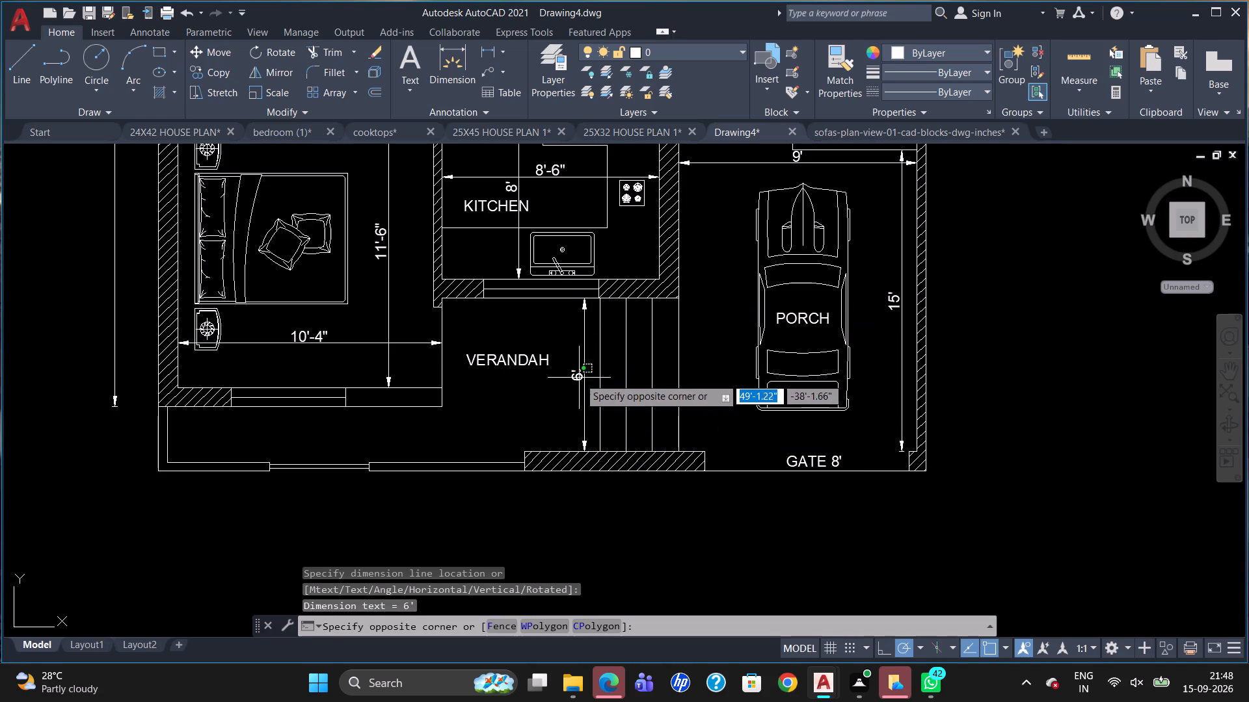
{"action": "double_click", "coordinate": [575, 383]}
{"action": "left_click", "coordinate": [577, 374]}
{"action": "scroll", "coordinate": [574, 385], "scroll_direction": "up", "scroll_amount": 1}
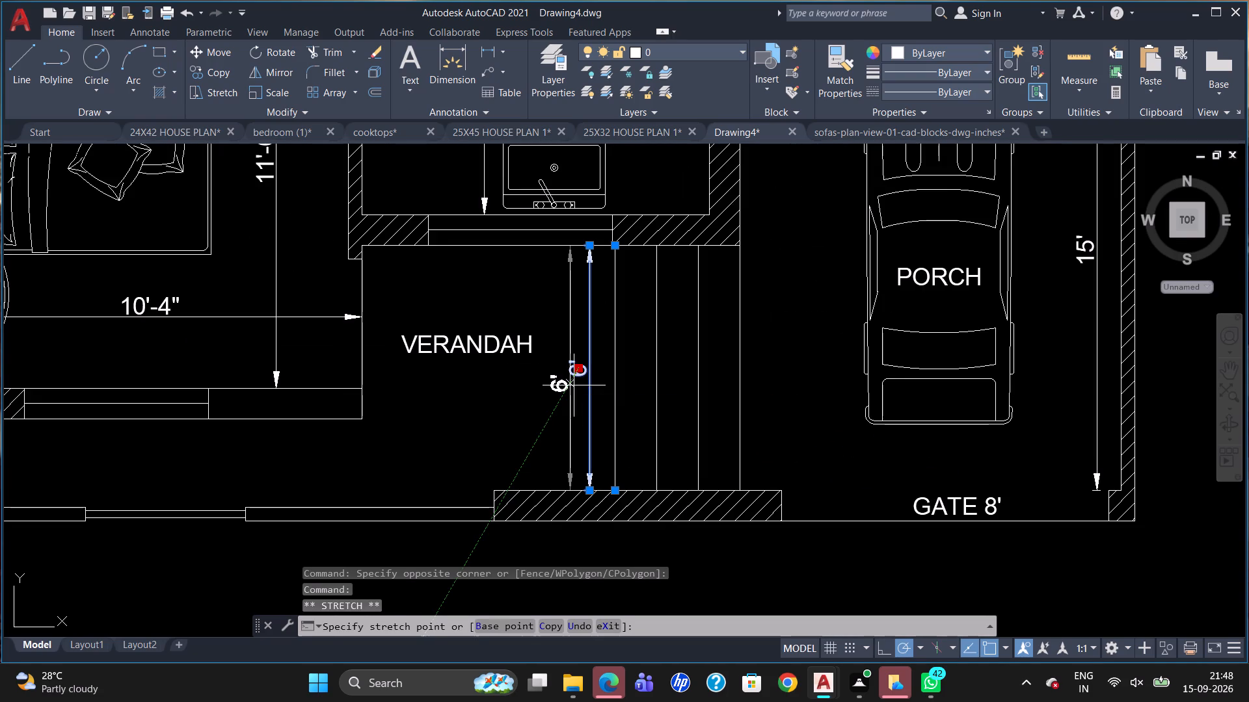
{"action": "key", "text": "Escape"}
{"action": "triple_click", "coordinate": [585, 378]}
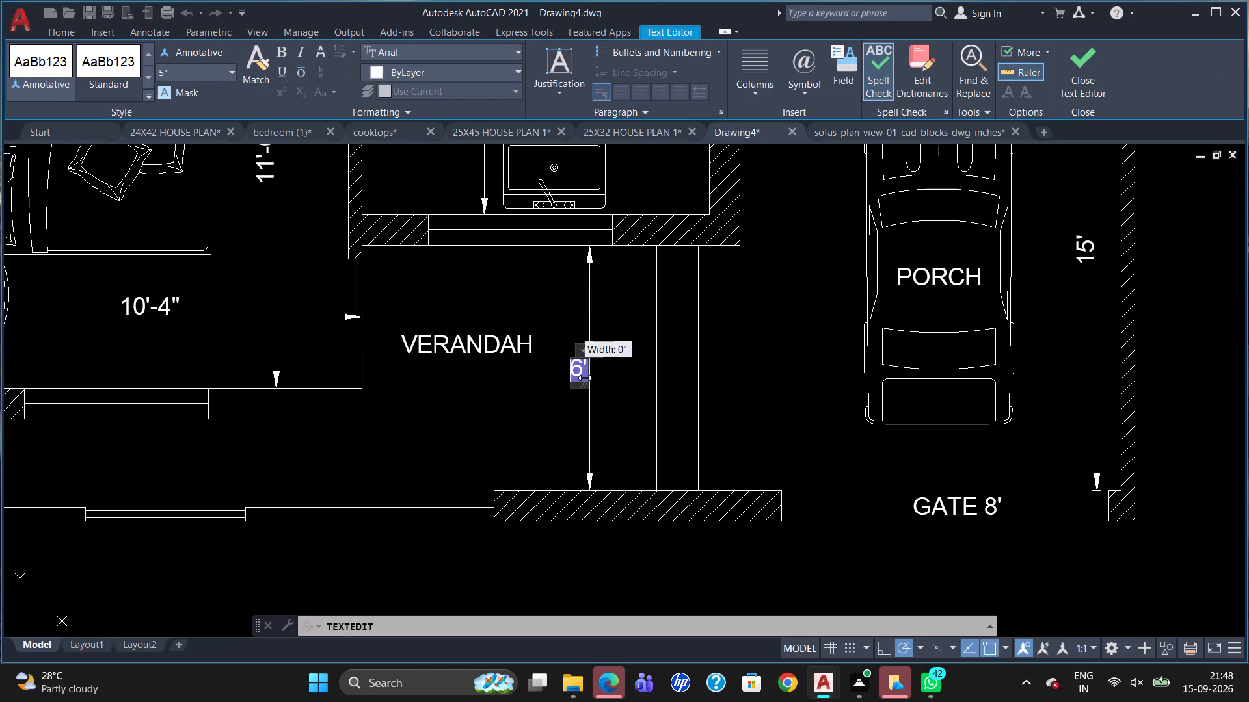
{"action": "key", "text": "Delete"}
{"action": "type", "text": "5'-"}
{"action": "type", "text": "8\""}
{"action": "left_click", "coordinate": [526, 481]}
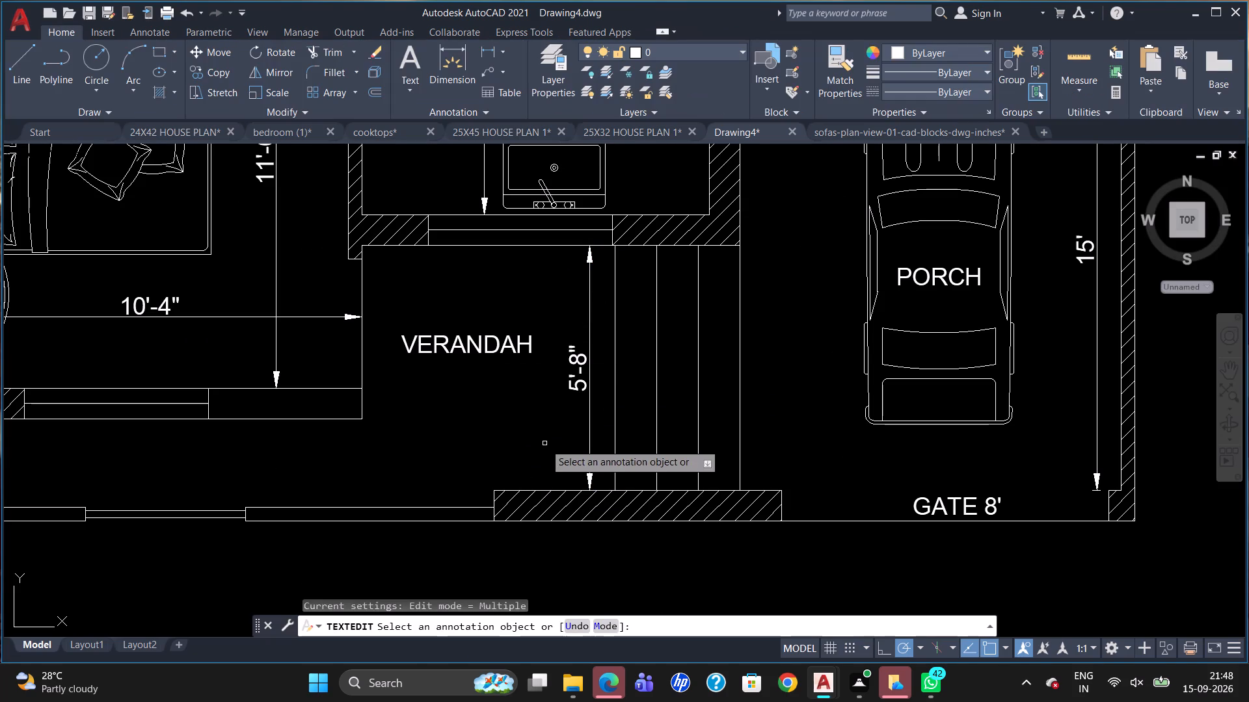
{"action": "key", "text": "Escape"}
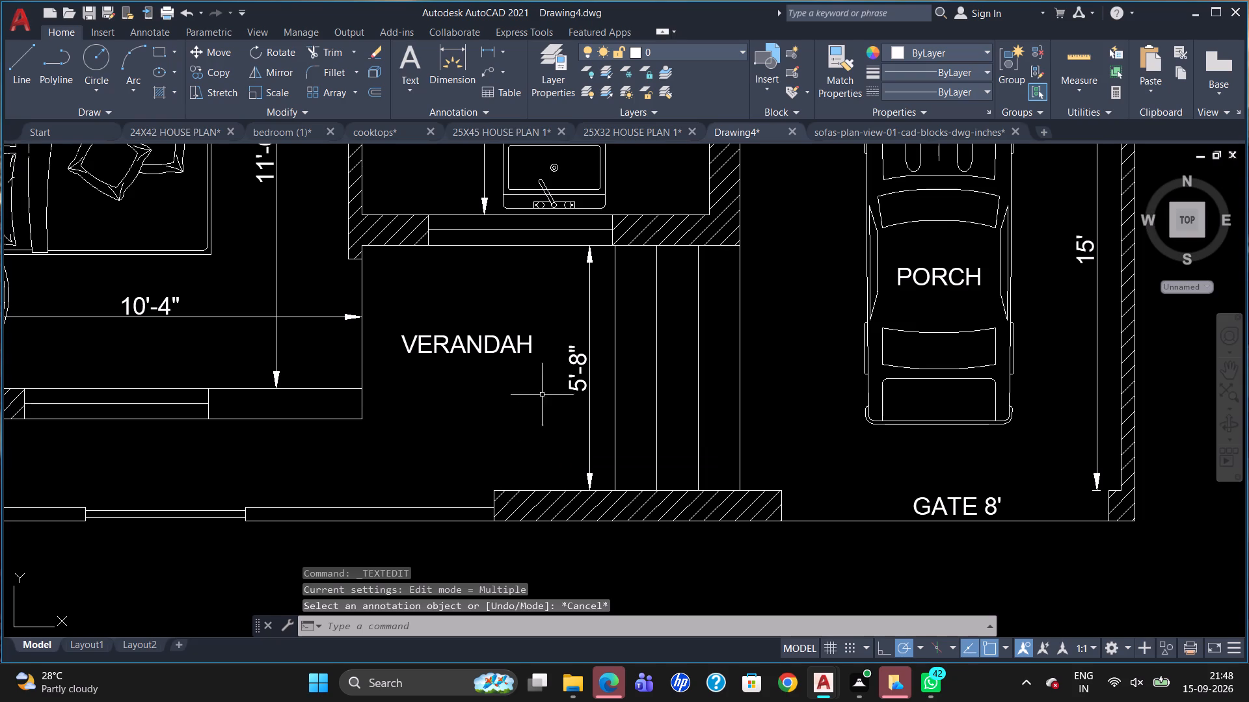
Add a horizontal linear dimension across the verandah's width, from the bedroom wall to the first step line, above the VERANDAH label.
{"action": "type", "text": "DLI"}
{"action": "key", "text": "Return"}
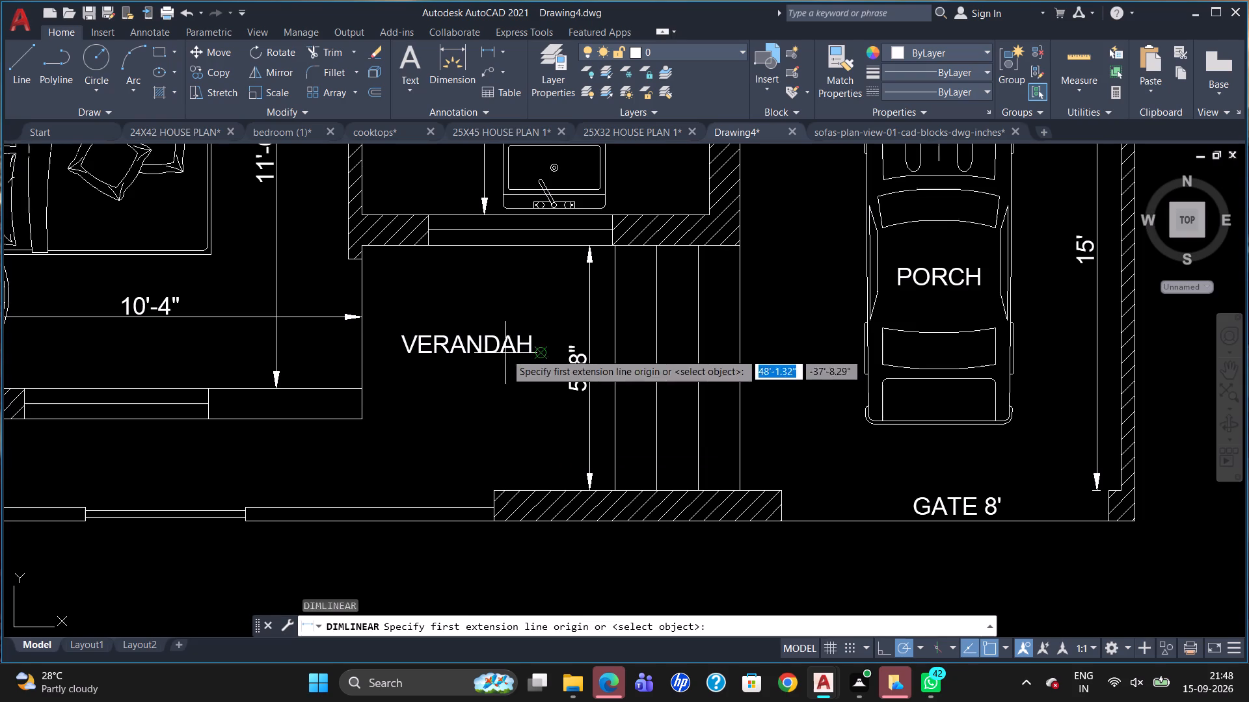
{"action": "left_click", "coordinate": [360, 278]}
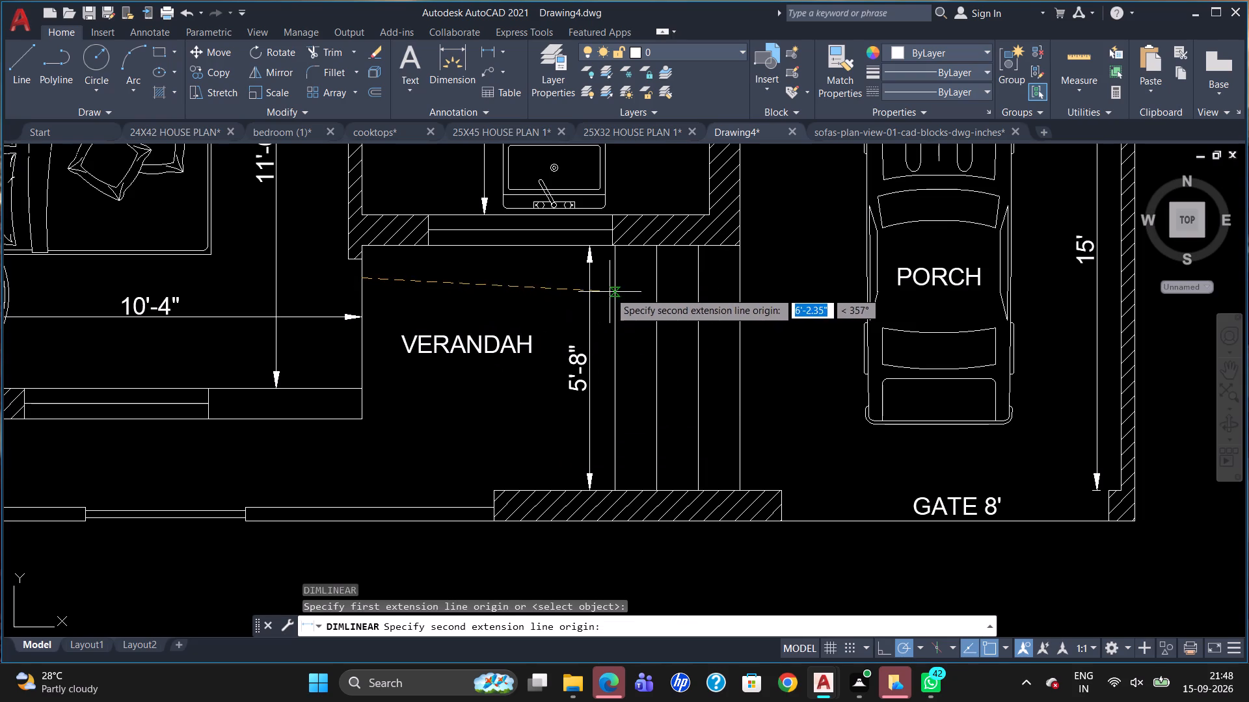
{"action": "left_click", "coordinate": [611, 291]}
{"action": "left_click", "coordinate": [607, 298]}
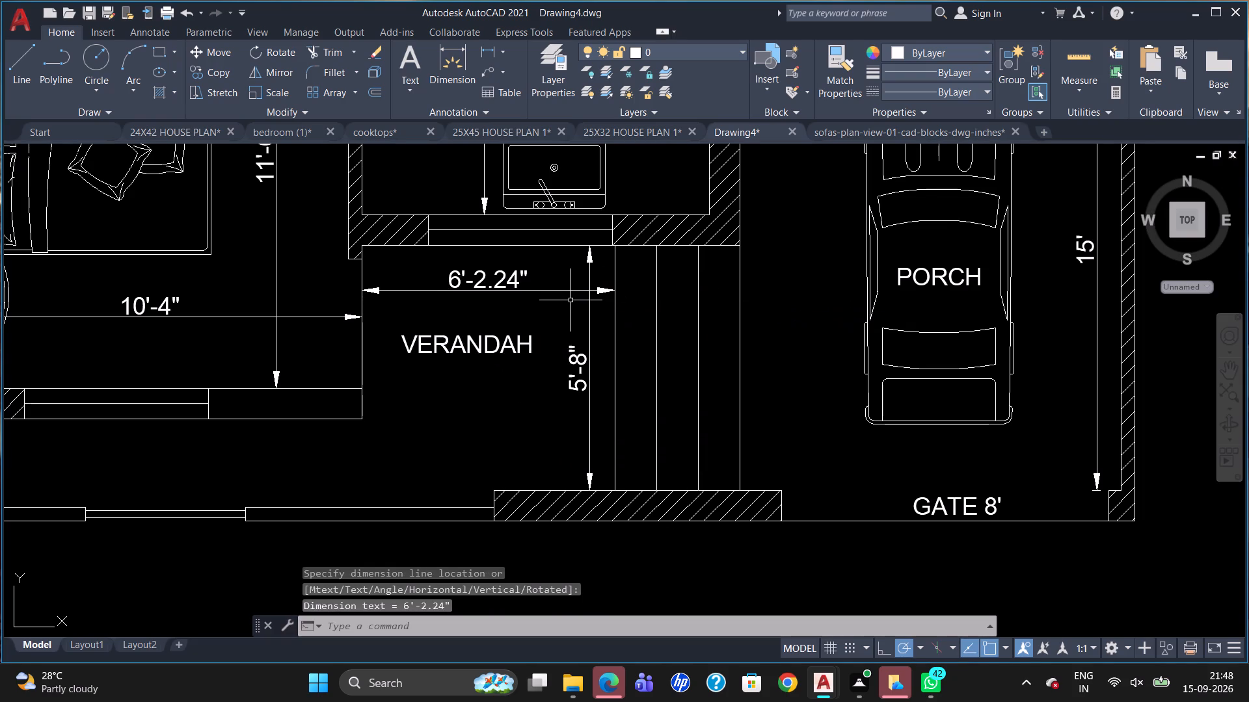
Override the text of the verandah's width dimension with 9'-2".
{"action": "double_click", "coordinate": [500, 287]}
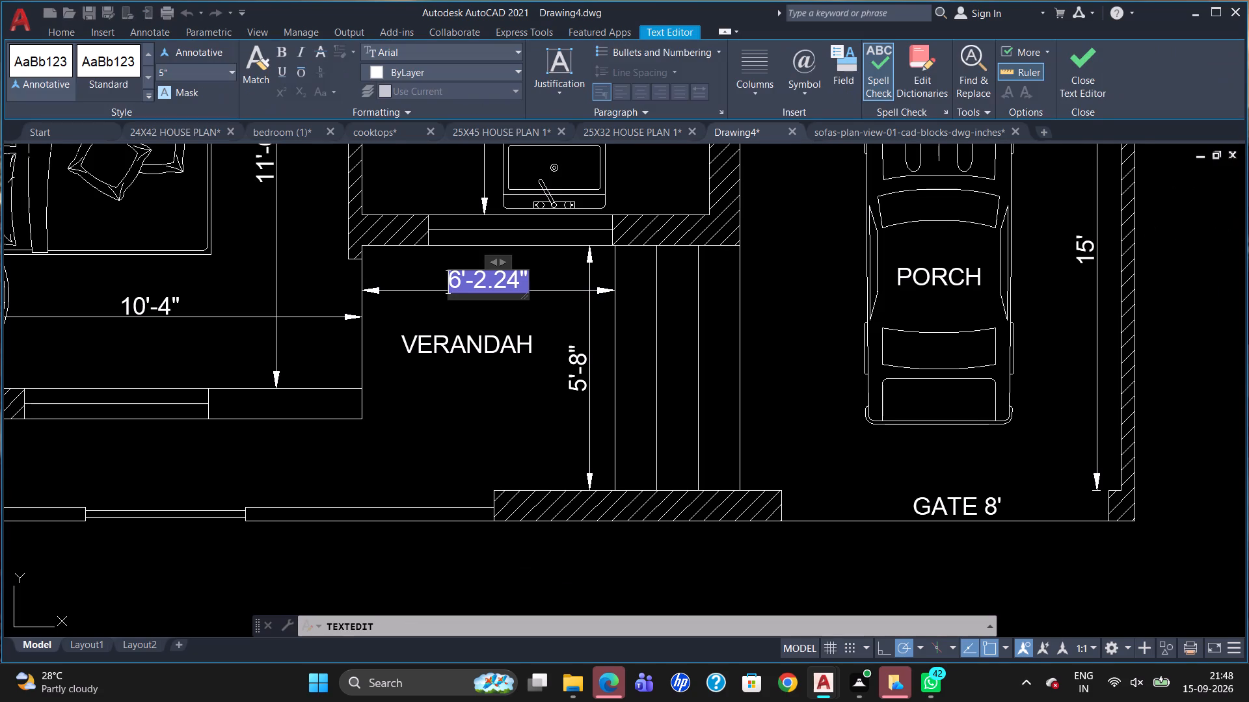
{"action": "key", "text": "Delete"}
{"action": "type", "text": "9'-"}
{"action": "key", "text": "2"}
{"action": "key", "text": "shift+quotedbl"}
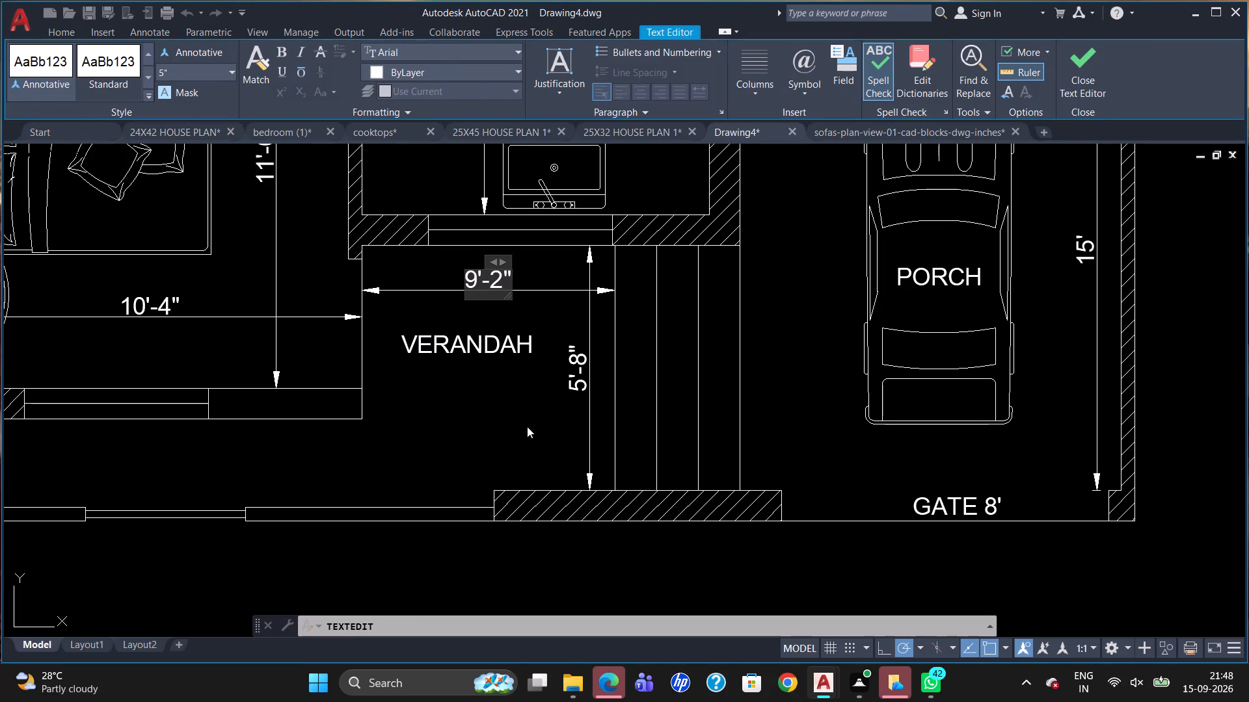
{"action": "left_click", "coordinate": [527, 426]}
{"action": "key", "text": "Escape"}
Dimension the depth of the front strip south of the lower bedroom, aligned with the overall vertical dimension outside the west wall.
{"action": "scroll", "coordinate": [619, 396], "scroll_direction": "down", "scroll_amount": 2}
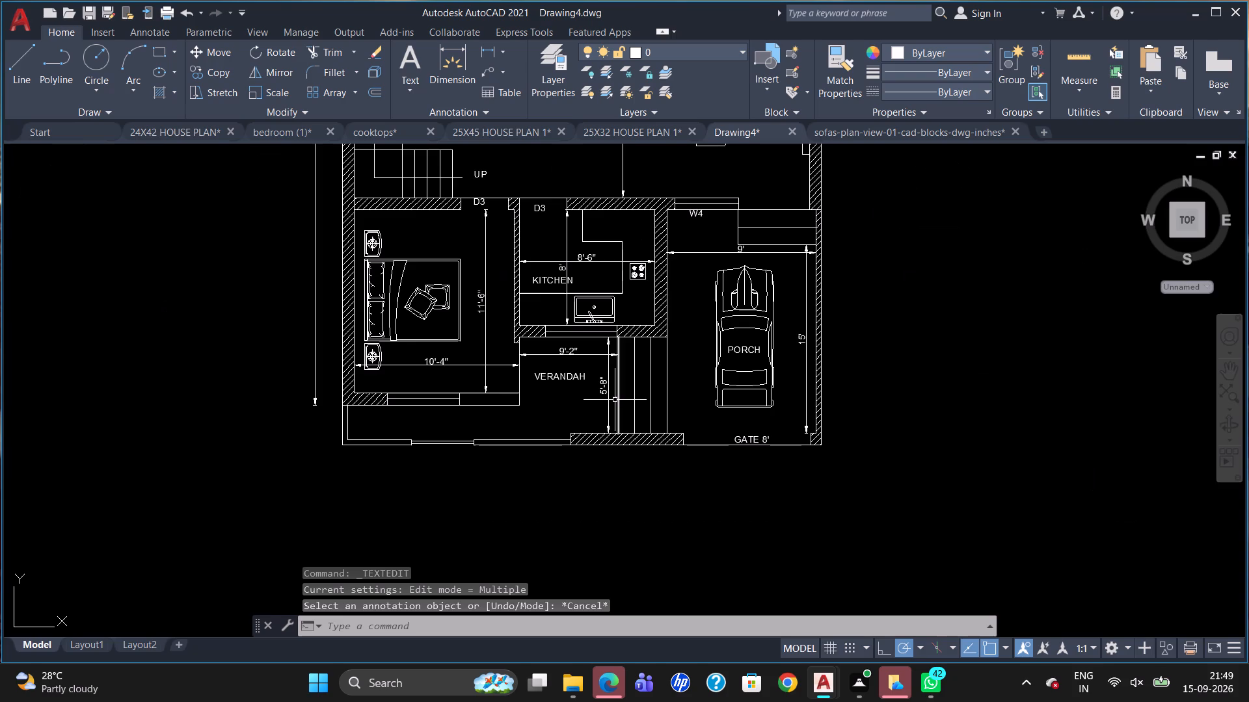
{"action": "scroll", "coordinate": [613, 408], "scroll_direction": "down", "scroll_amount": 1}
{"action": "scroll", "coordinate": [425, 436], "scroll_direction": "up", "scroll_amount": 2}
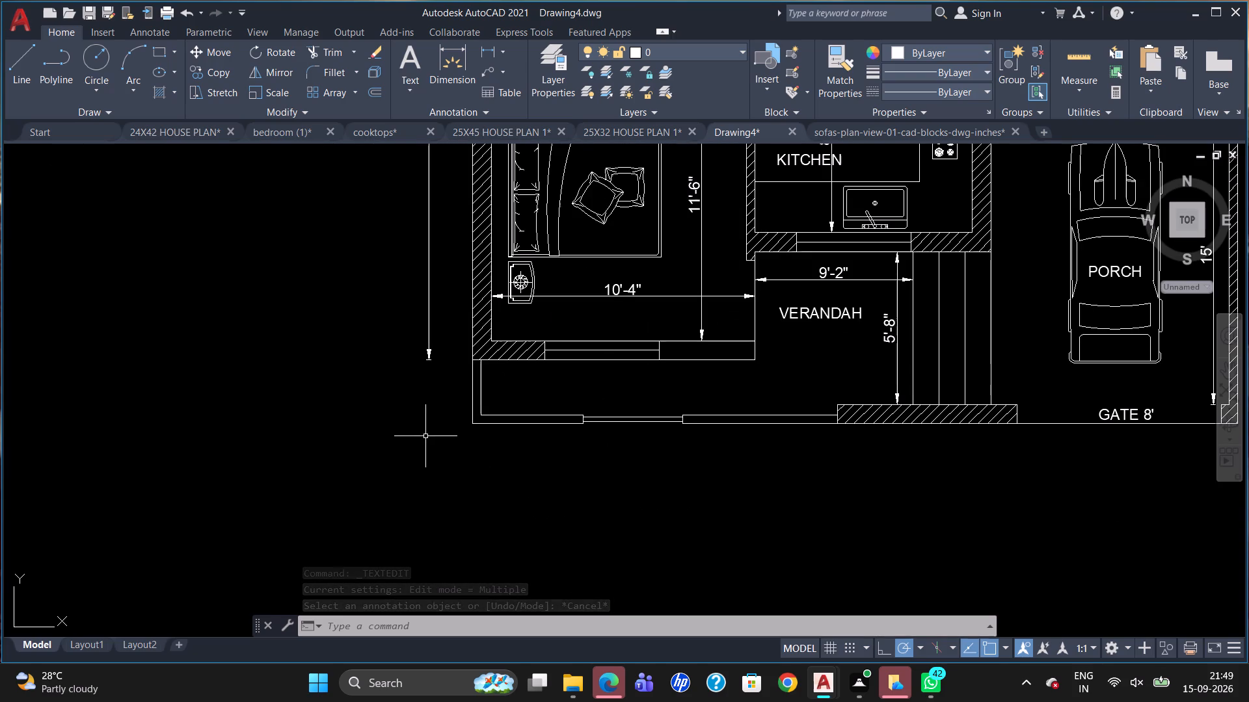
{"action": "key", "text": "d"}
{"action": "type", "text": "LI"}
{"action": "key", "text": "Return"}
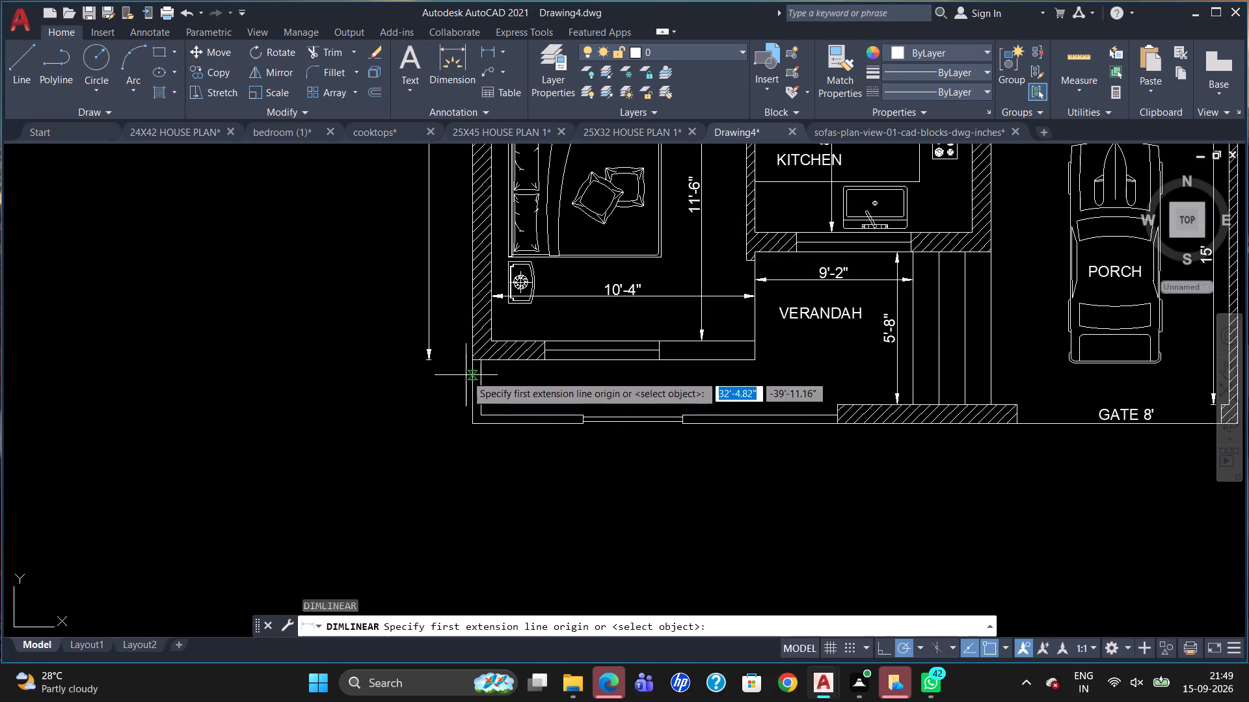
{"action": "left_click", "coordinate": [470, 361]}
{"action": "left_click", "coordinate": [470, 419]}
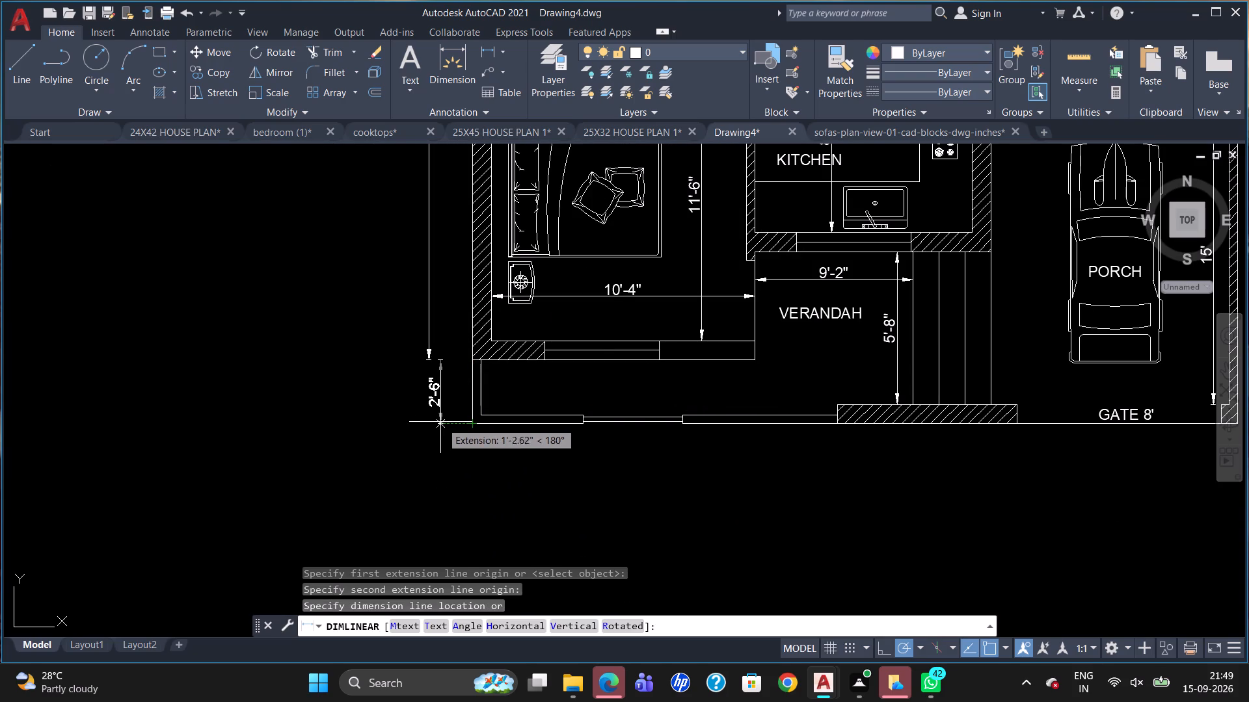
{"action": "left_click", "coordinate": [430, 417]}
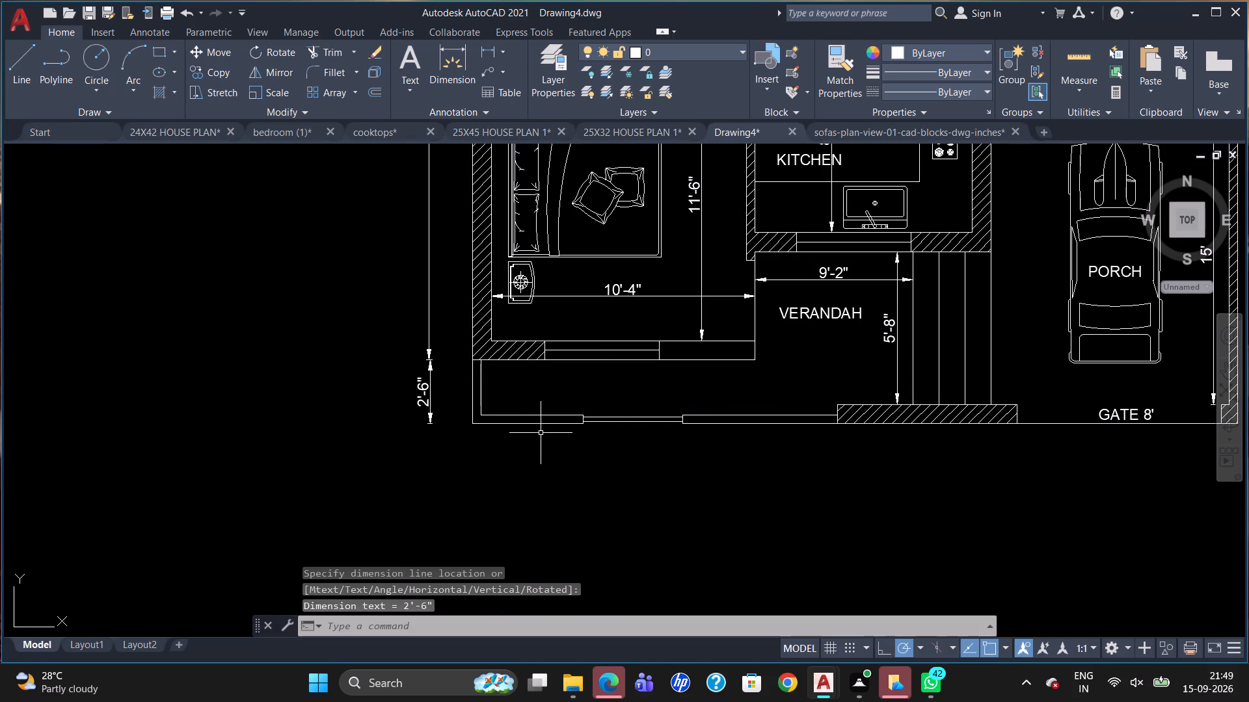
Hatch both front boundary wall segments, including the west return, and the bedroom's south wall east of the window with ANSI31.
{"action": "scroll", "coordinate": [542, 449], "scroll_direction": "down", "scroll_amount": 1}
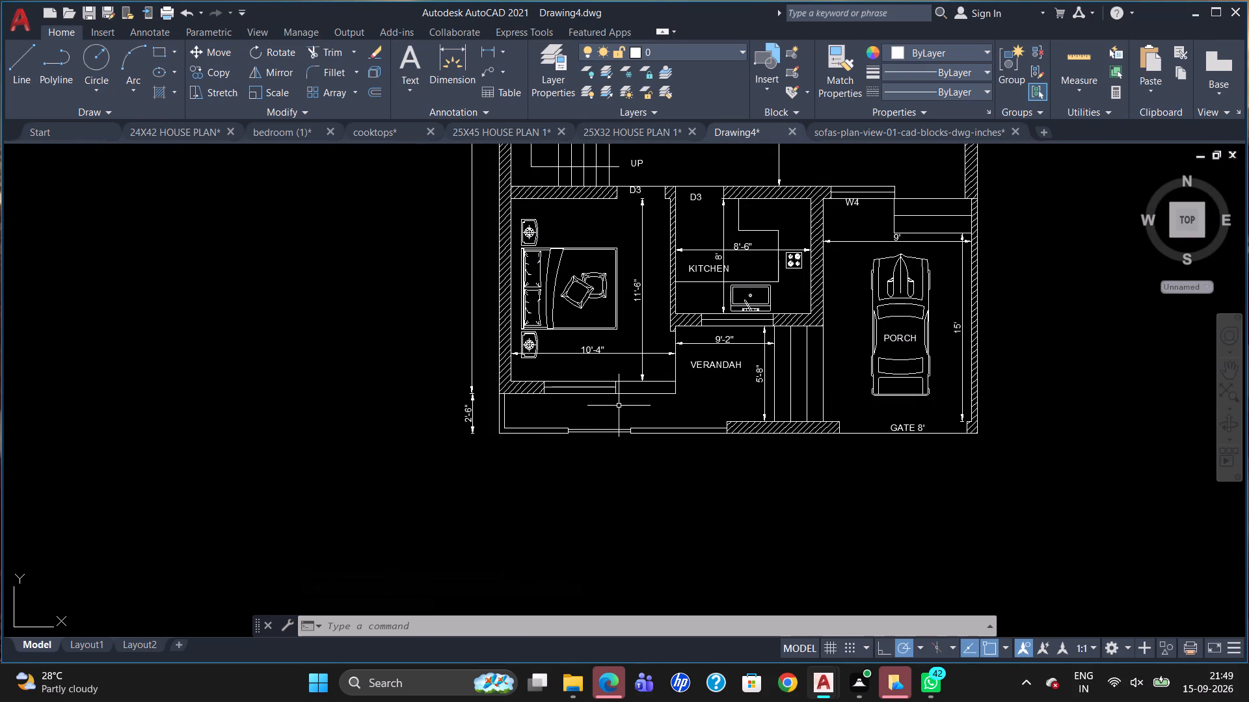
{"action": "scroll", "coordinate": [524, 415], "scroll_direction": "down", "scroll_amount": 2}
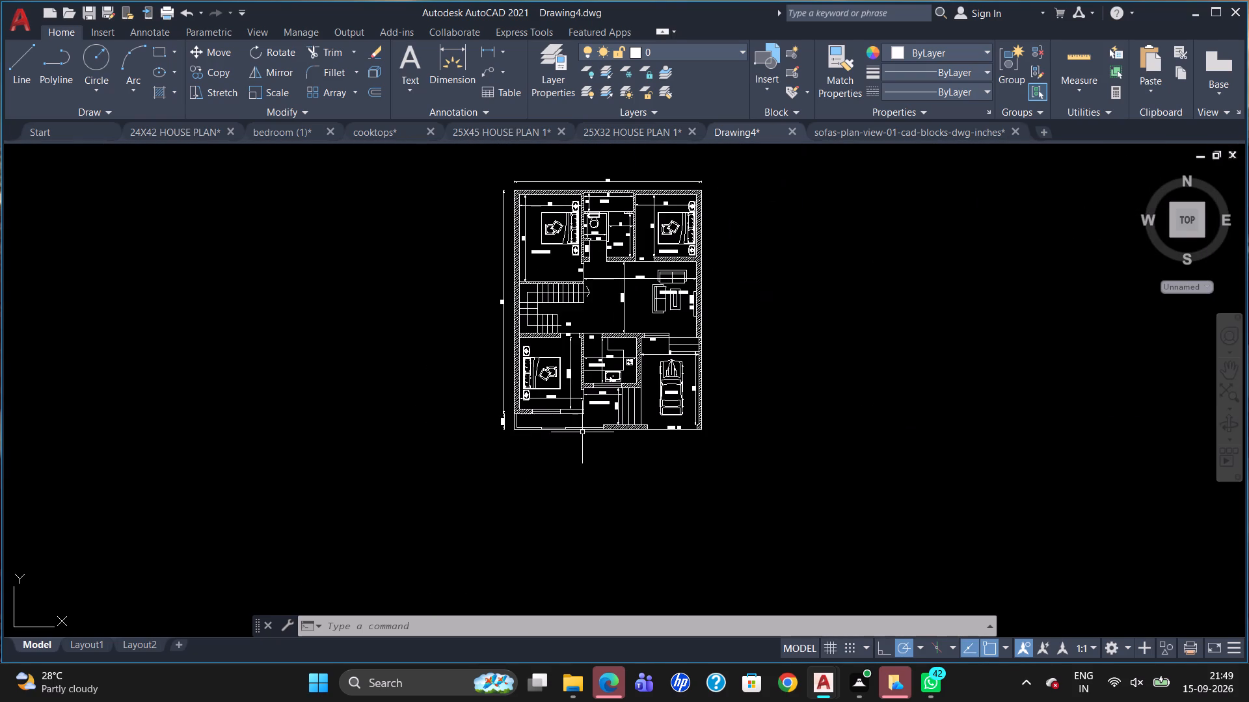
{"action": "scroll", "coordinate": [581, 395], "scroll_direction": "up", "scroll_amount": 2}
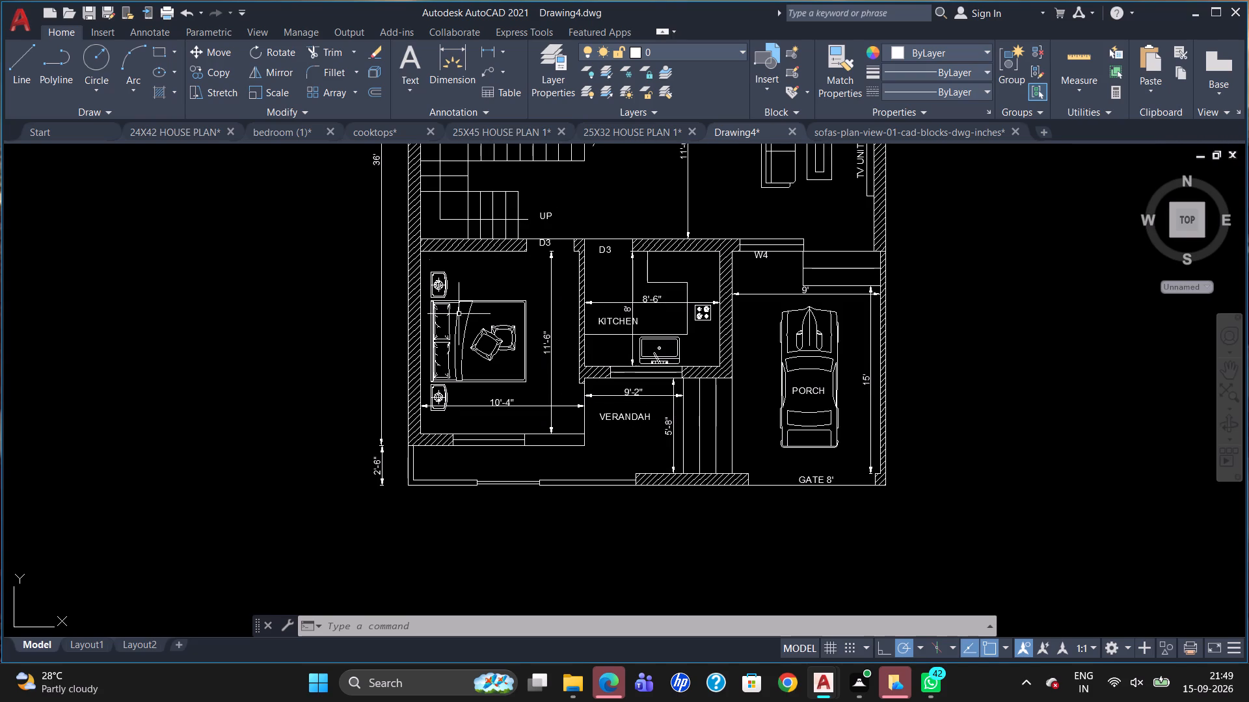
{"action": "left_click", "coordinate": [170, 94]}
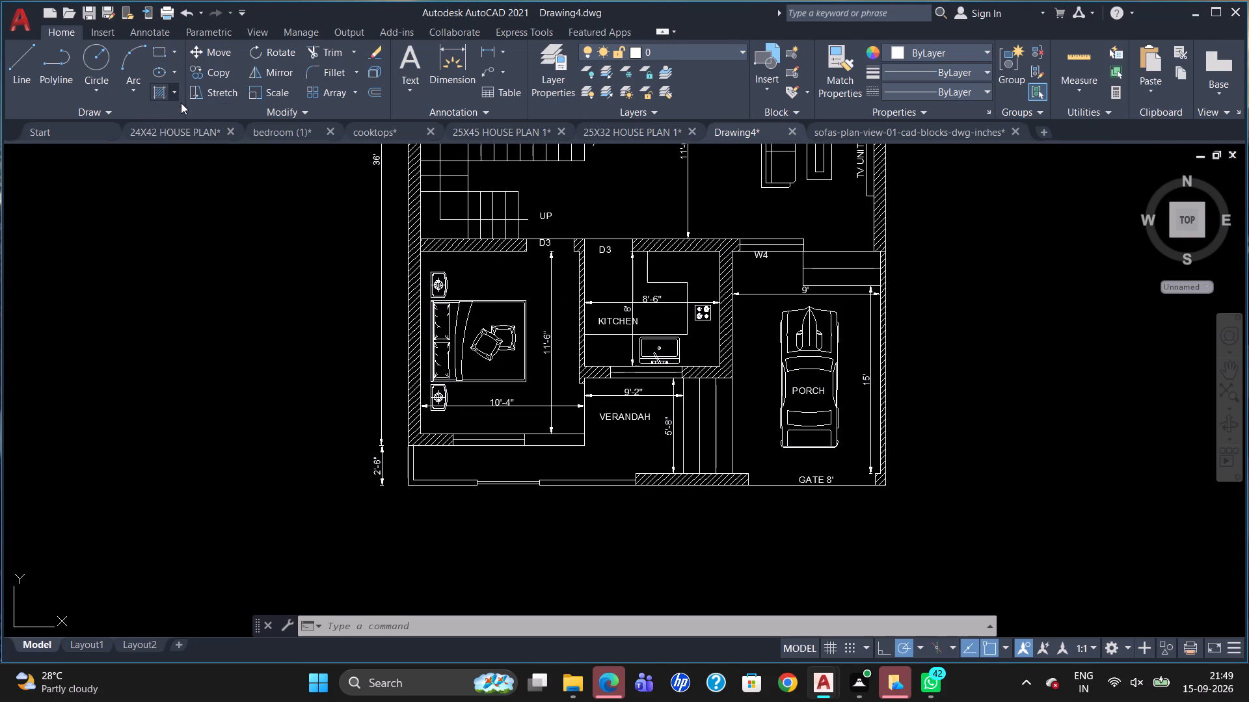
{"action": "left_click", "coordinate": [185, 114]}
{"action": "left_click_drag", "start_coordinate": [276, 81], "coordinate": [280, 88]}
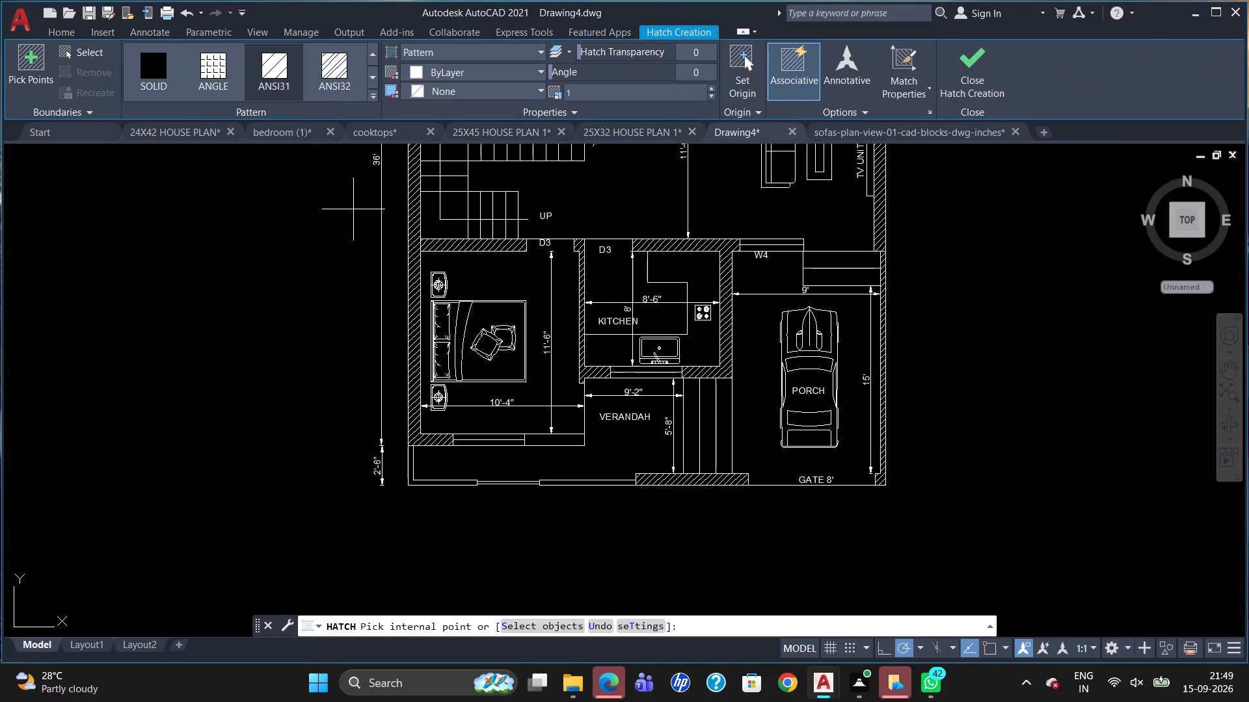
{"action": "left_click", "coordinate": [597, 481]}
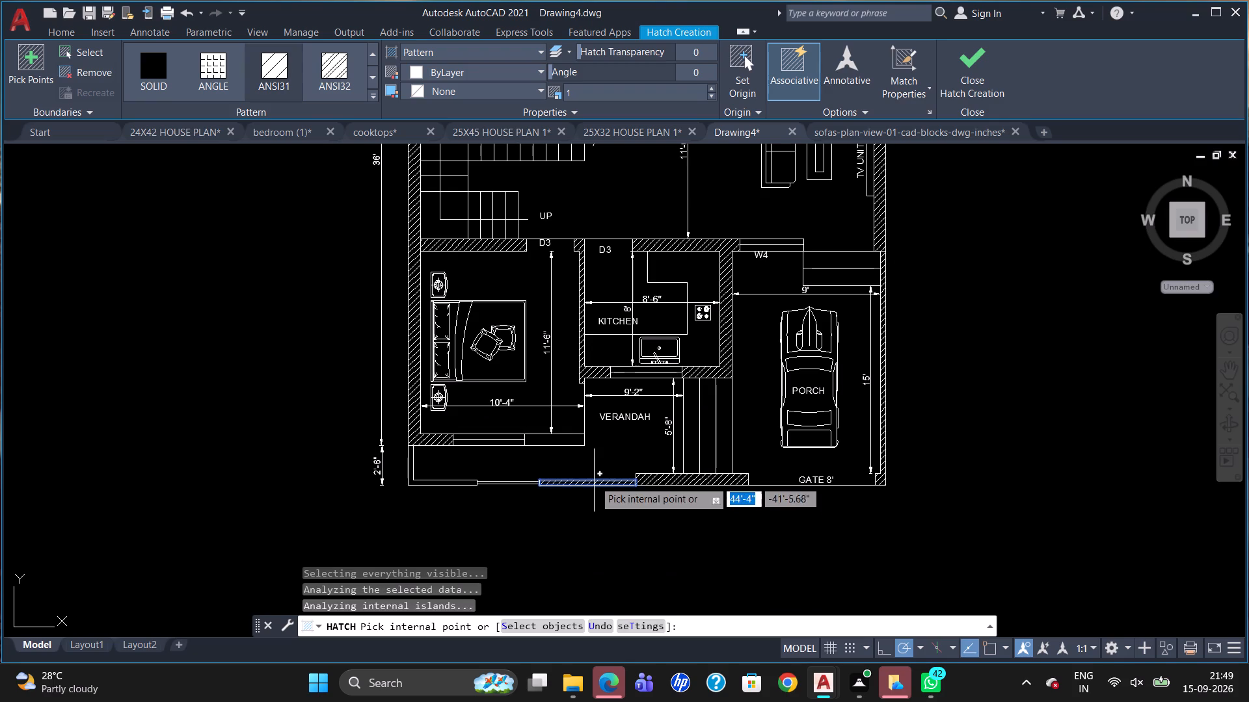
{"action": "scroll", "coordinate": [509, 490], "scroll_direction": "up", "scroll_amount": 1}
{"action": "left_click", "coordinate": [404, 478]}
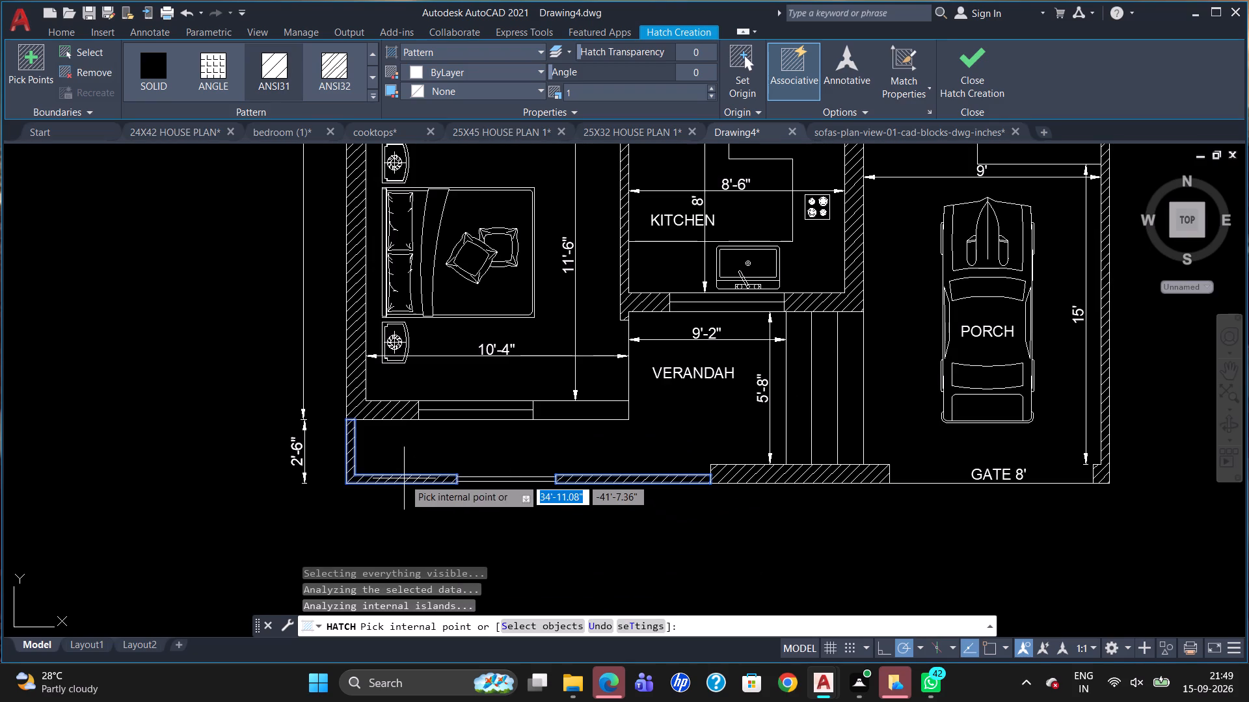
{"action": "left_click", "coordinate": [587, 409]}
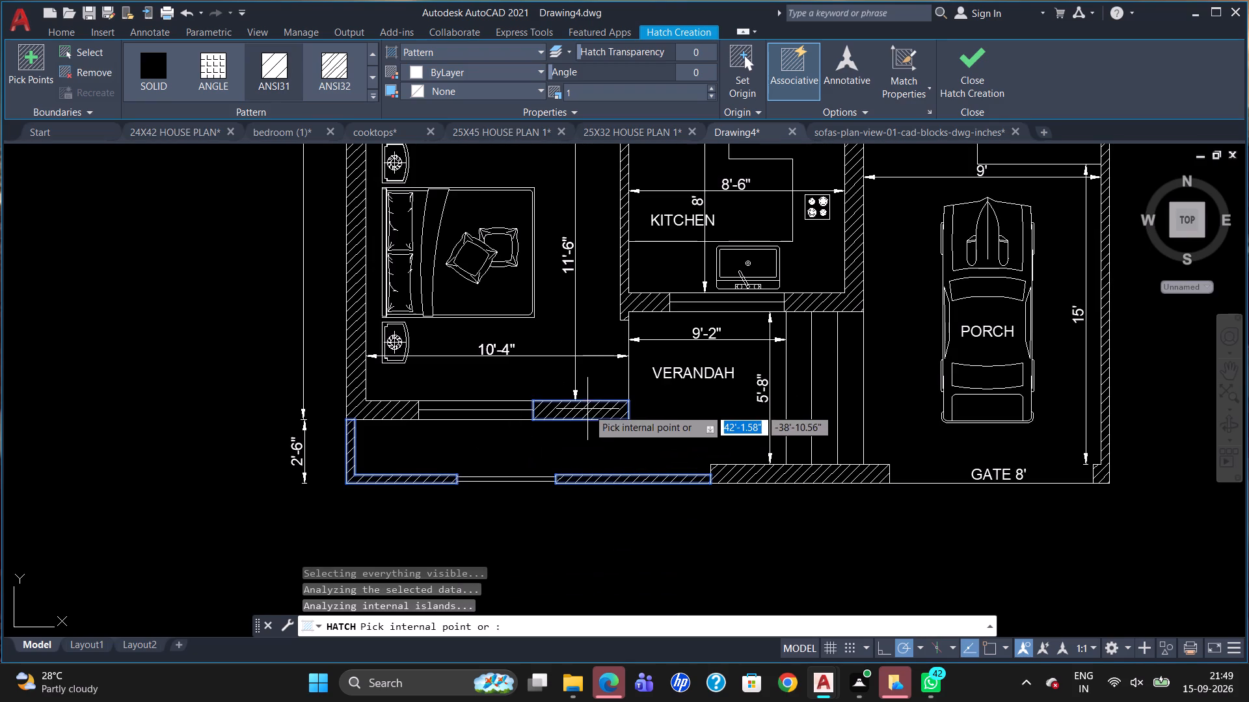
{"action": "scroll", "coordinate": [524, 437], "scroll_direction": "down", "scroll_amount": 2}
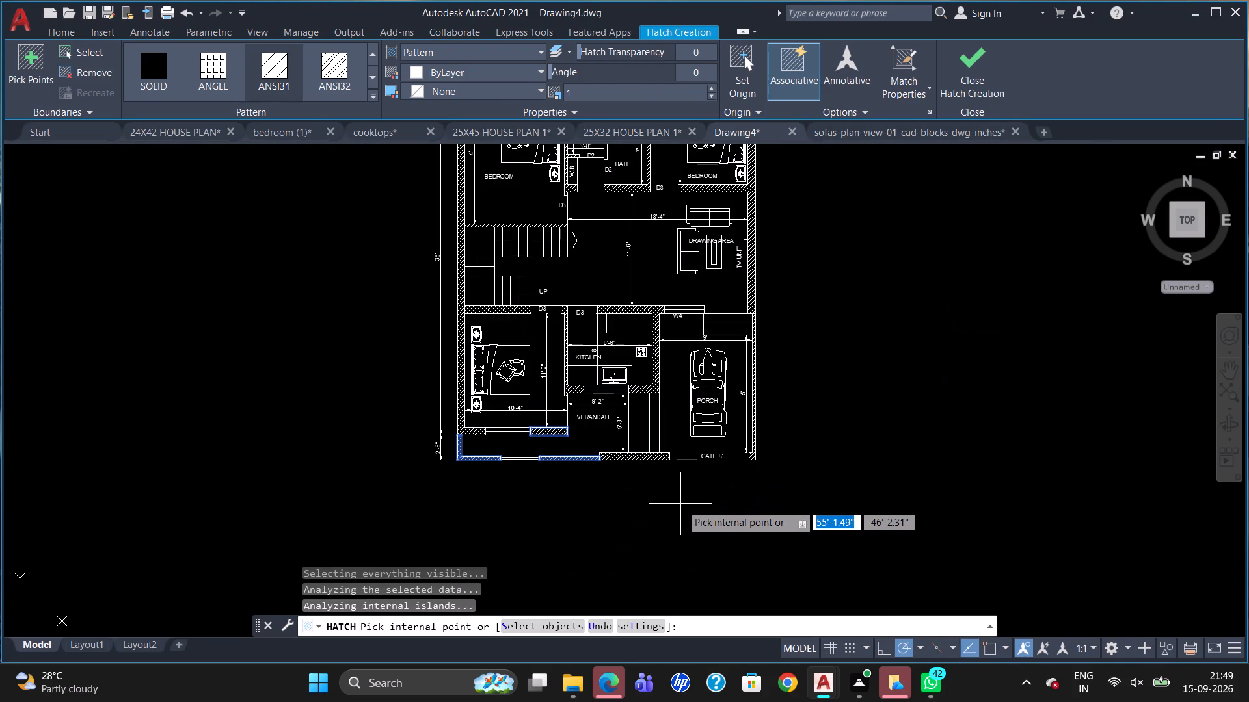
{"action": "key", "text": "Escape"}
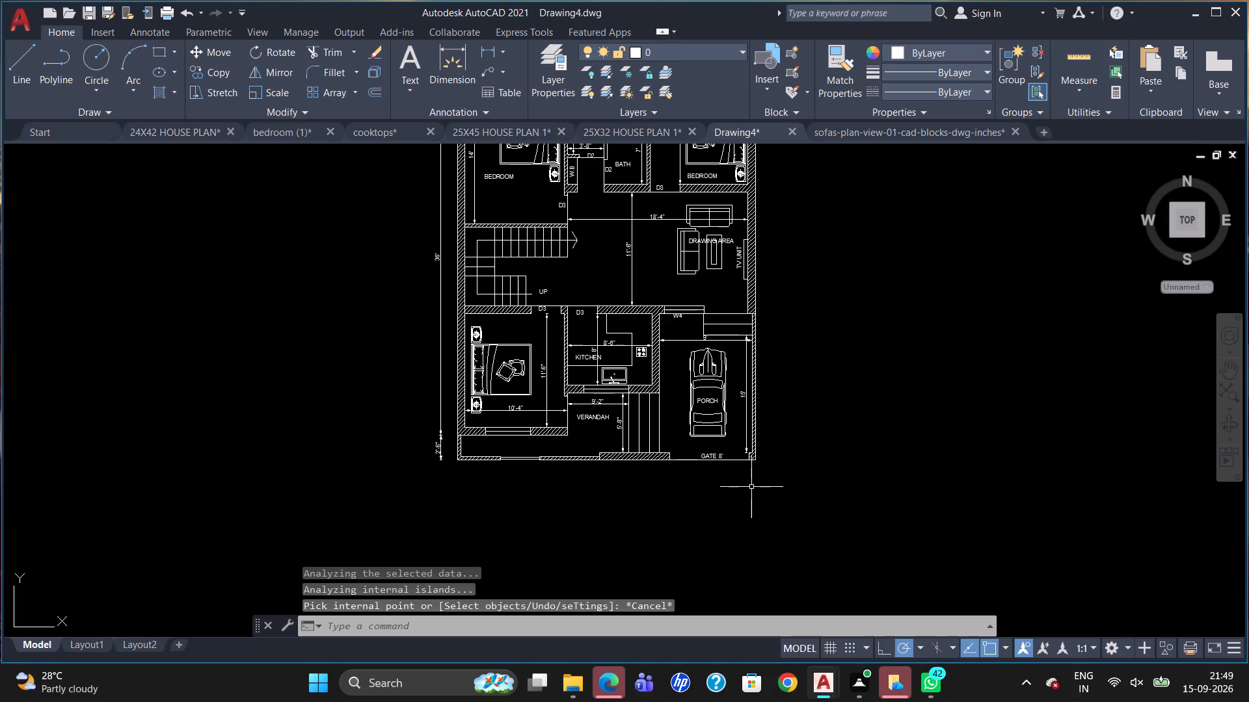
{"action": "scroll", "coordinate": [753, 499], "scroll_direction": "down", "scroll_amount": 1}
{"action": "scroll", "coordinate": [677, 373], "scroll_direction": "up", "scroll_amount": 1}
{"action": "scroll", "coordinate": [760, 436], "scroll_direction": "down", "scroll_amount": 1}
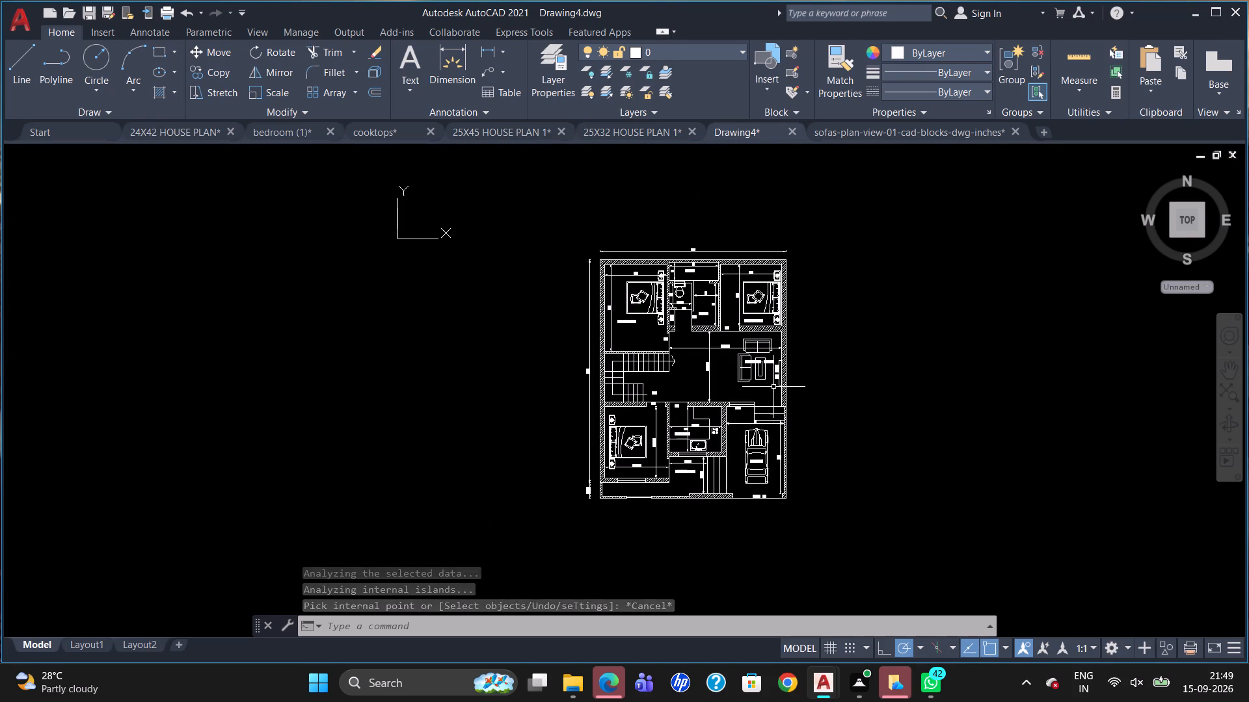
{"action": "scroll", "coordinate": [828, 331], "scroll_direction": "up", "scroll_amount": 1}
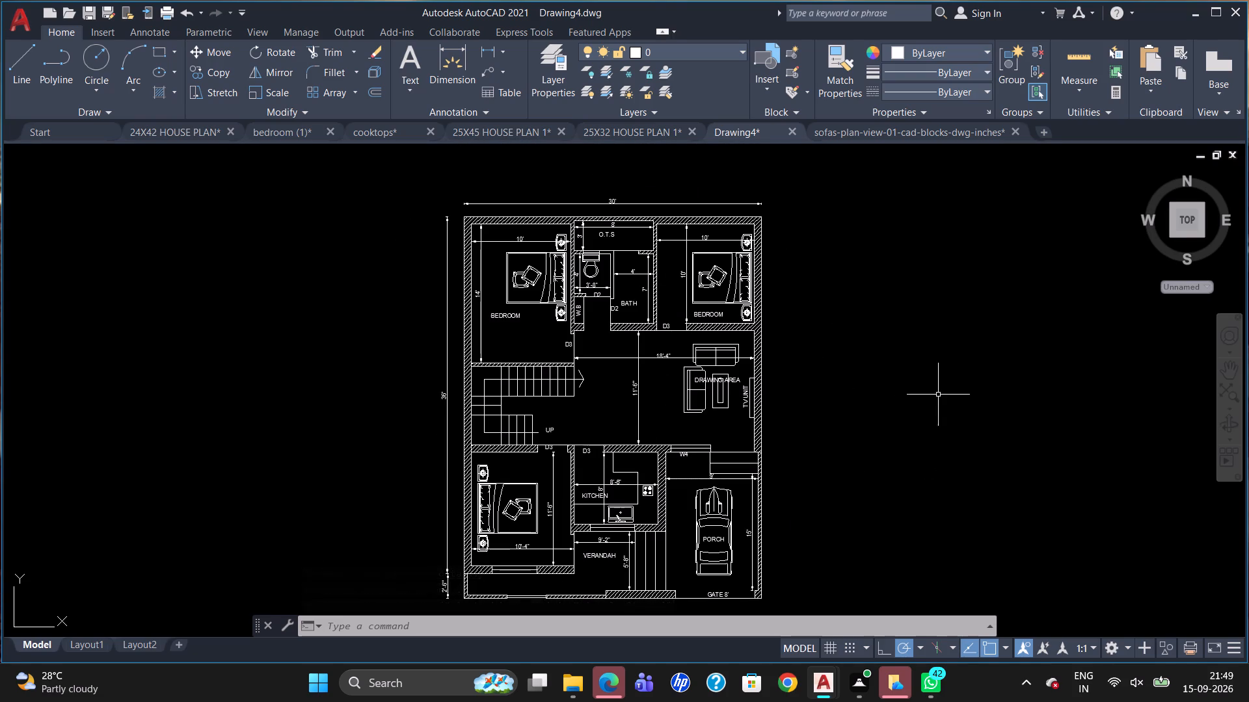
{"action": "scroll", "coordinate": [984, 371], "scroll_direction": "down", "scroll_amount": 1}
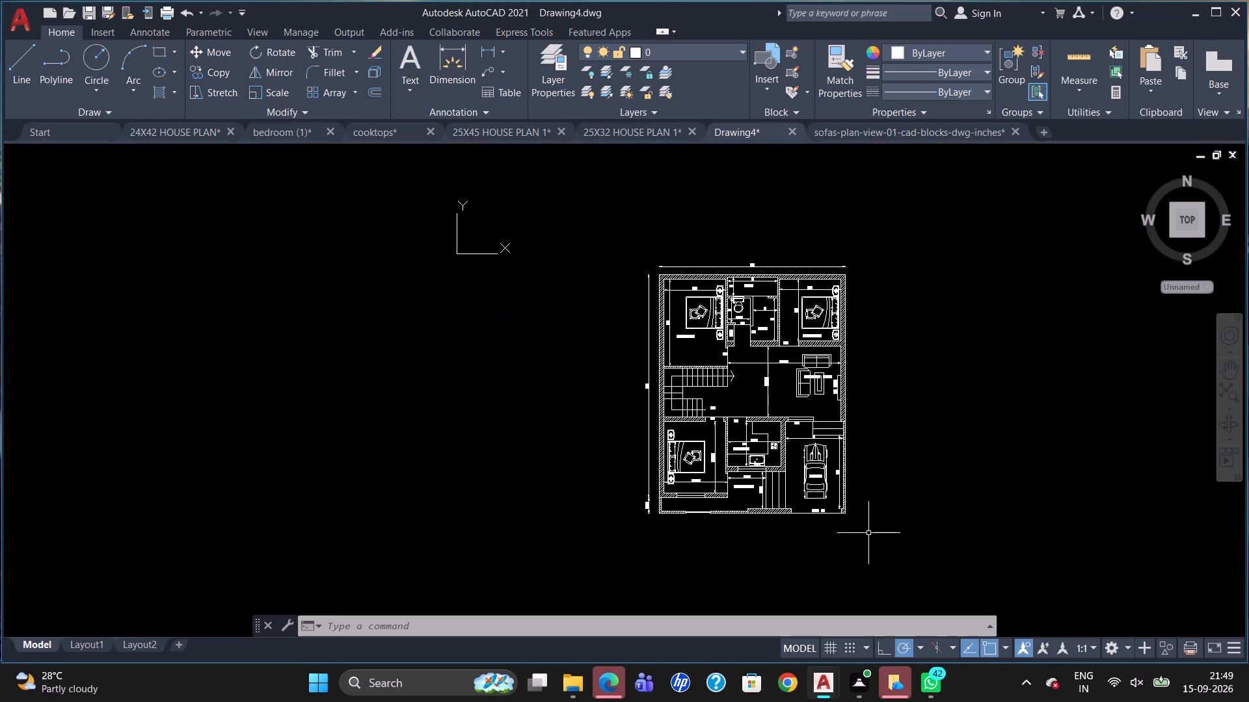
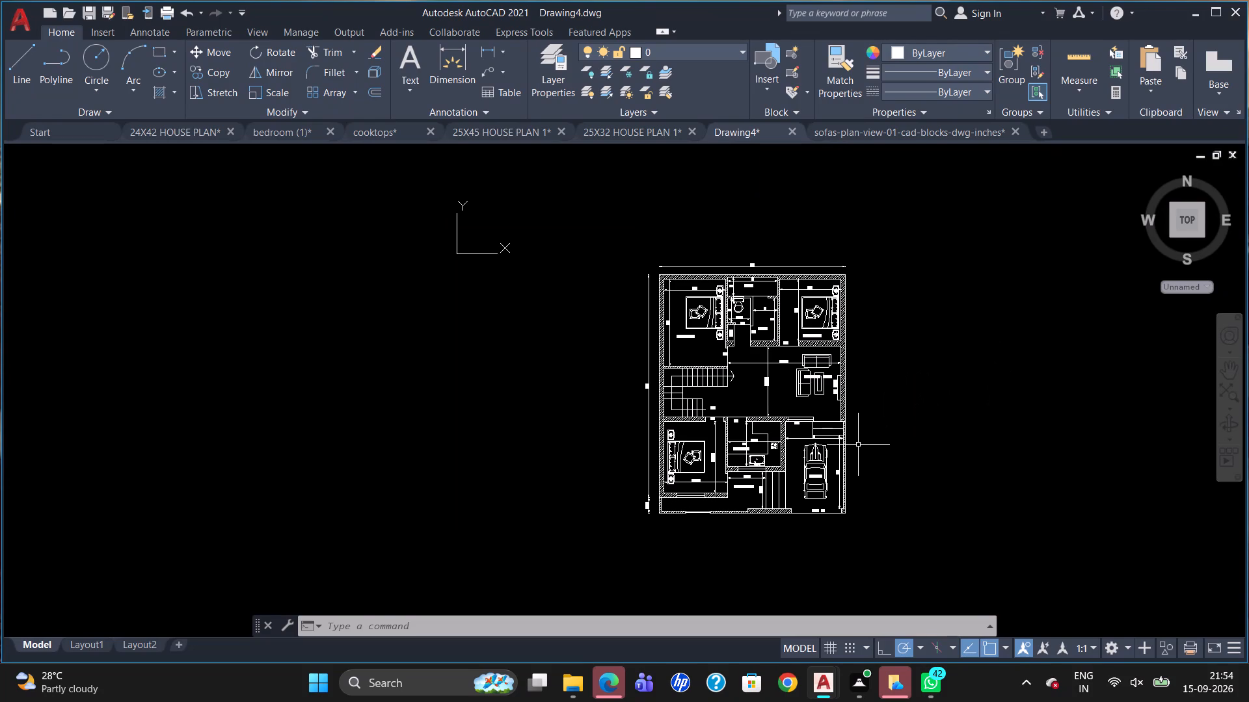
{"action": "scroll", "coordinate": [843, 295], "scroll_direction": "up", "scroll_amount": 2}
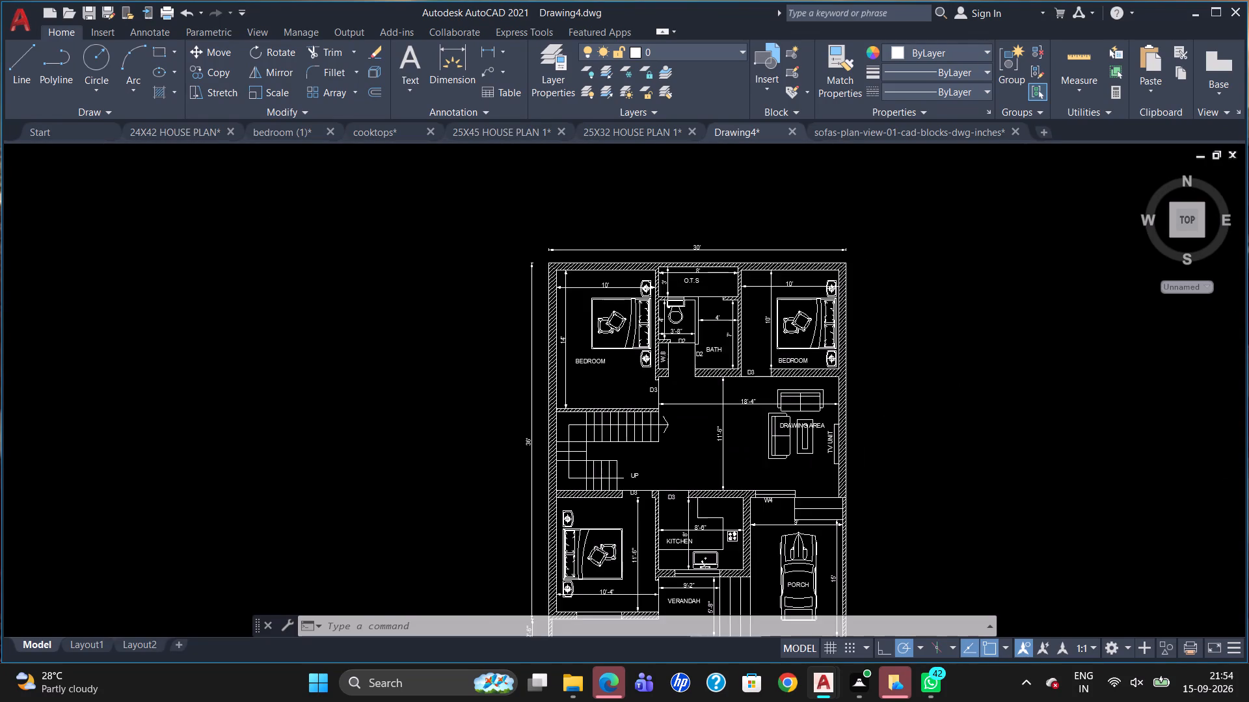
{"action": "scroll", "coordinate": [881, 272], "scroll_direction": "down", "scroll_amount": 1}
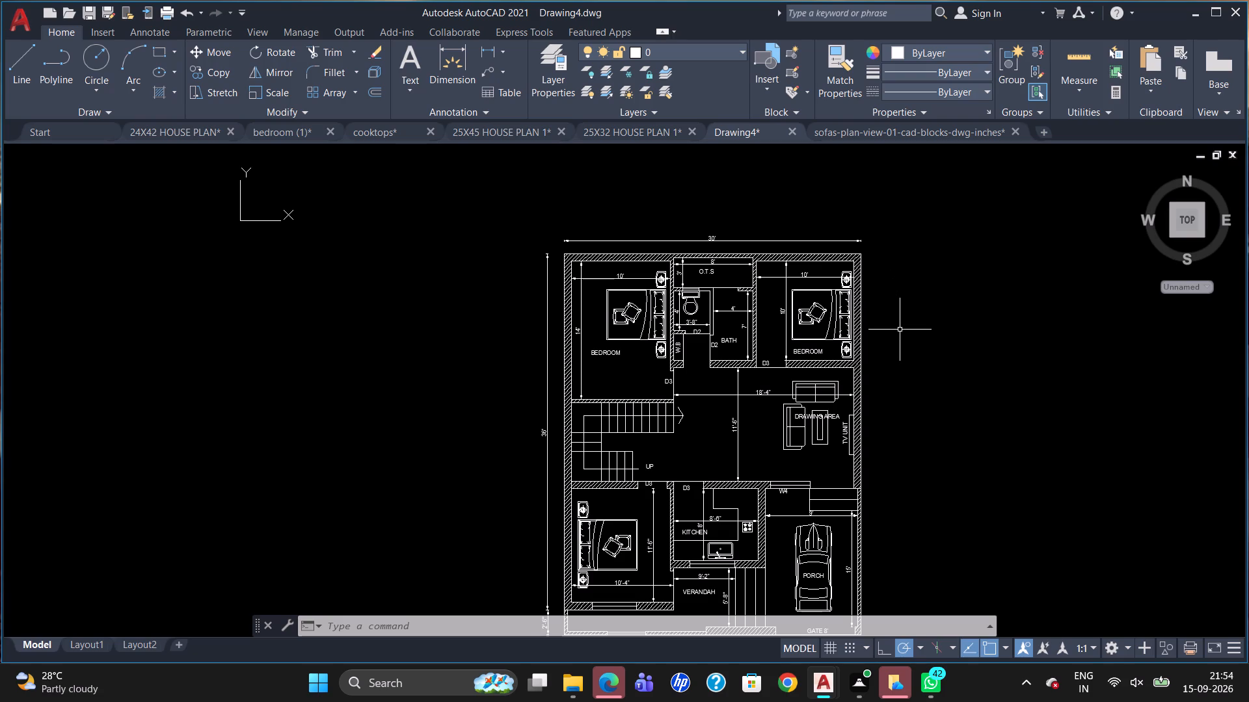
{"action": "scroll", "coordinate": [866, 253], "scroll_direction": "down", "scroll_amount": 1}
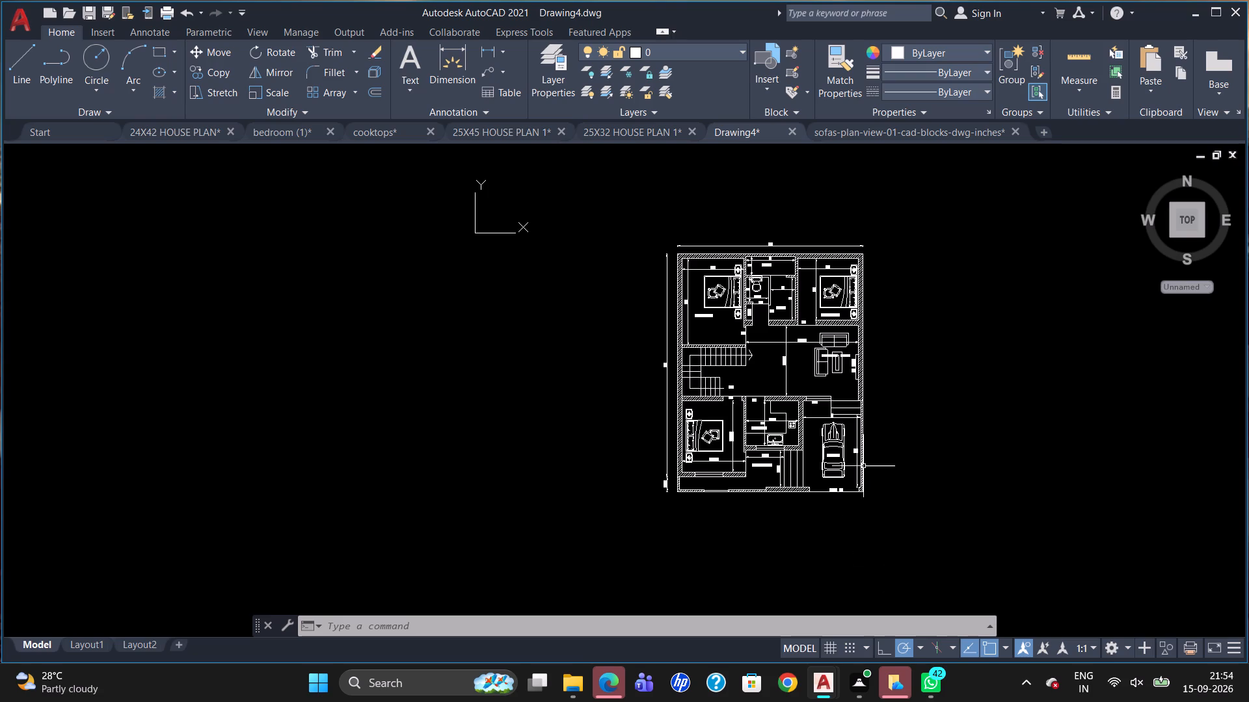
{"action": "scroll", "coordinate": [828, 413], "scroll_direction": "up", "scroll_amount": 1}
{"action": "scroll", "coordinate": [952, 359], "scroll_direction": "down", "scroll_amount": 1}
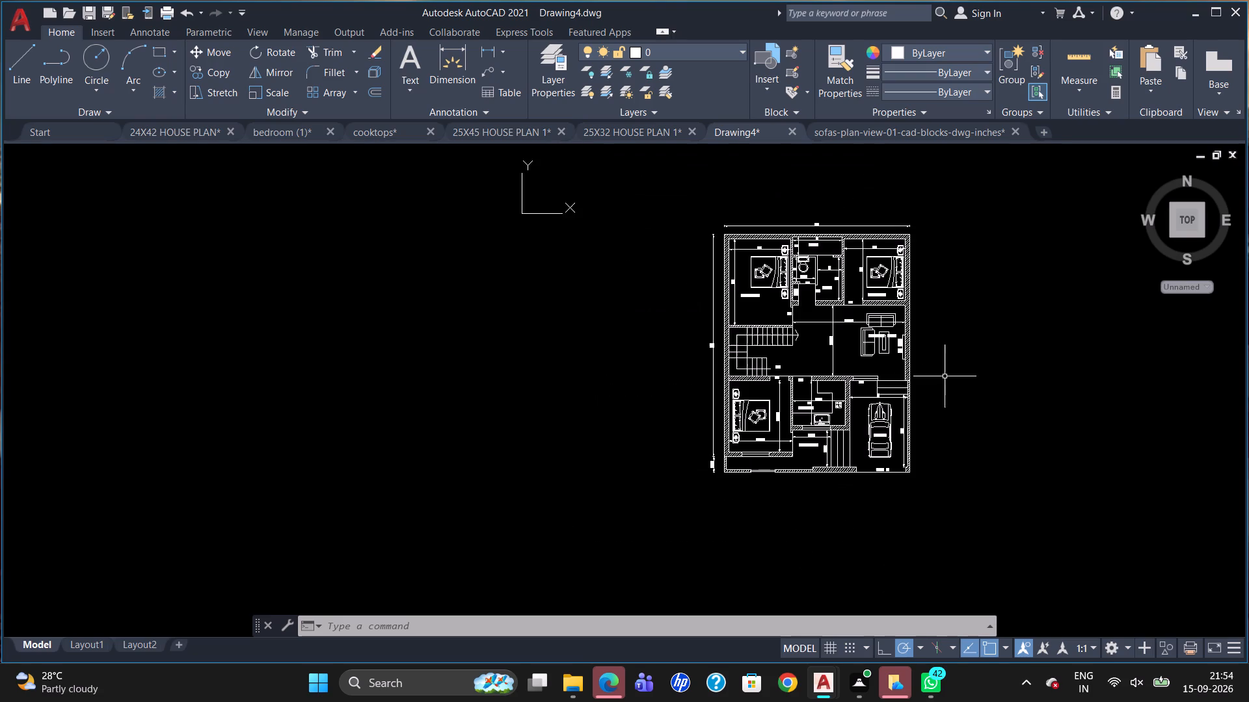
Add the multiline text title GROUND FLOOR PLAN below the front boundary wall with a text height of 5".
{"action": "scroll", "coordinate": [927, 510], "scroll_direction": "up", "scroll_amount": 2}
{"action": "key", "text": "t"}
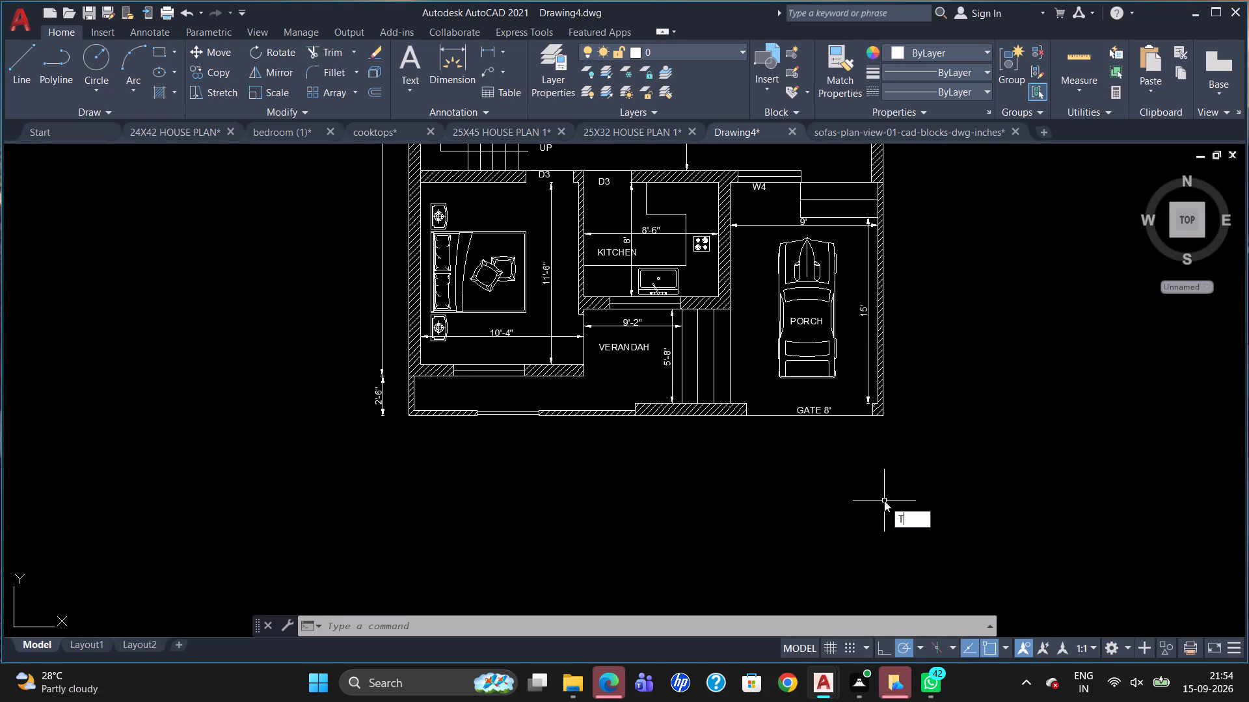
{"action": "key", "text": "Return"}
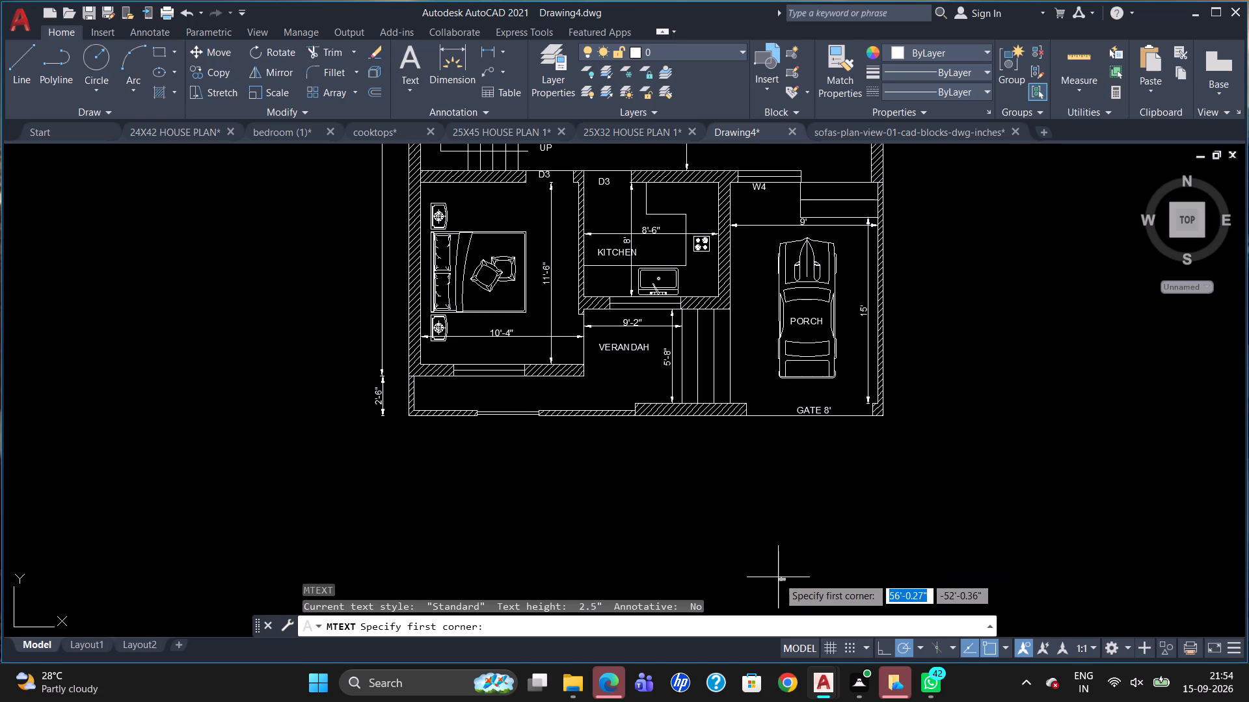
{"action": "left_click", "coordinate": [455, 456]}
{"action": "left_click", "coordinate": [881, 507]}
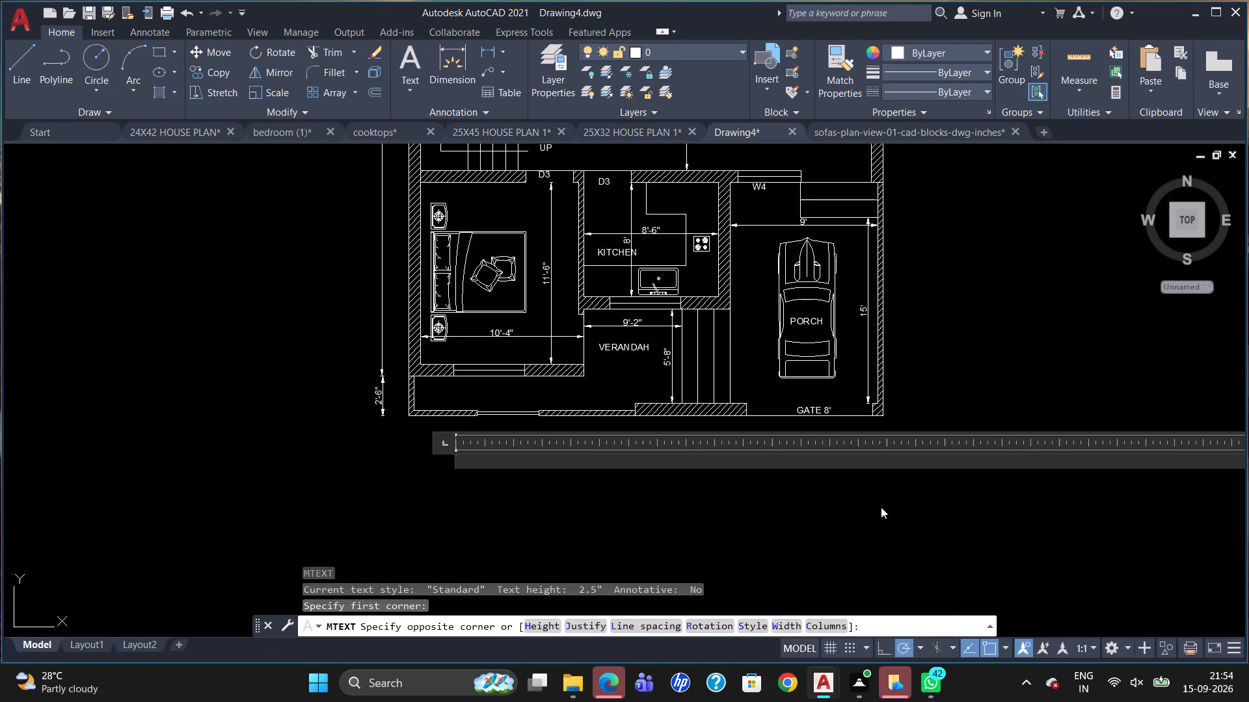
{"action": "left_click", "coordinate": [202, 75]}
{"action": "key", "text": "BackSpace"}
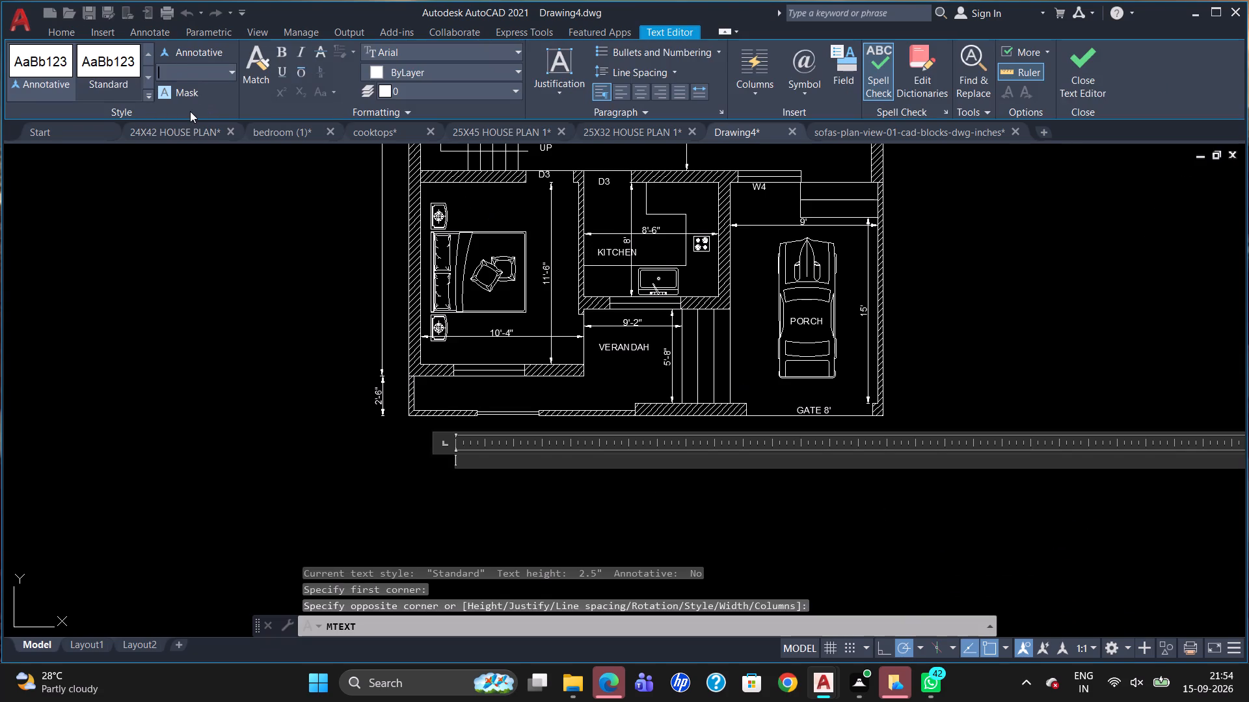
{"action": "key", "text": "5"}
{"action": "key", "text": "Return"}
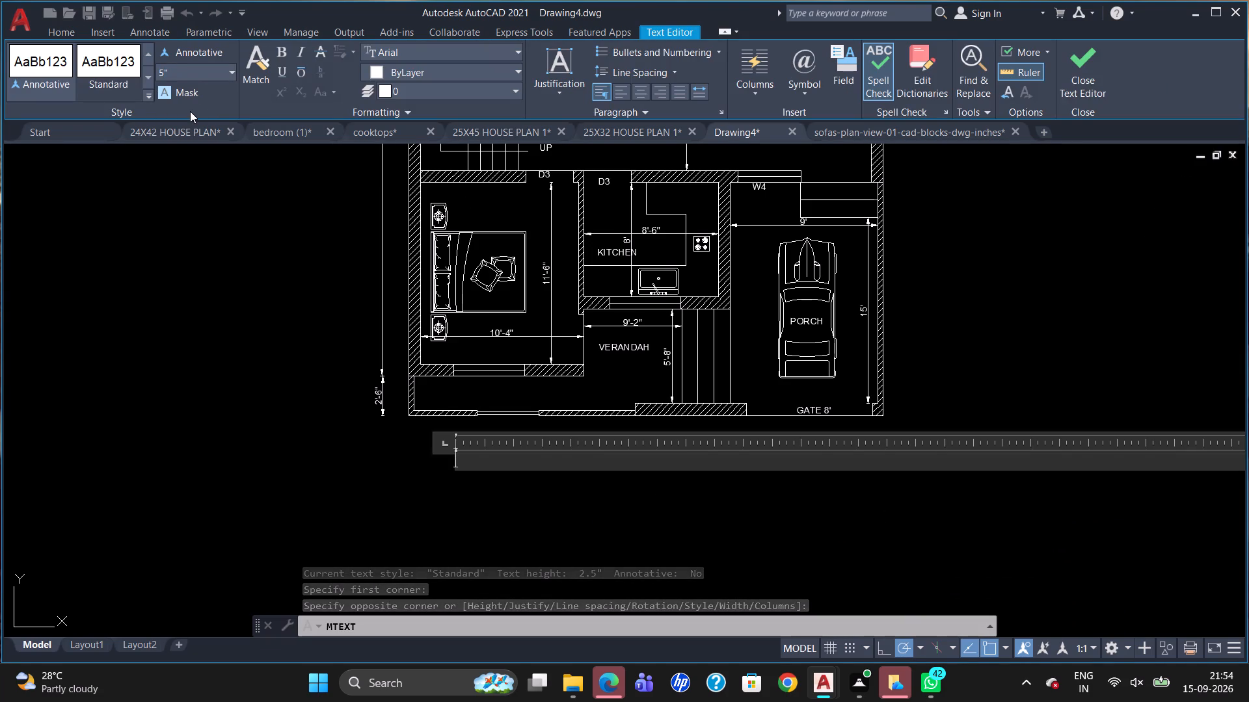
{"action": "type", "text": "GROUND FLOOR PLAN"}
{"action": "key", "text": "Return"}
{"action": "left_click", "coordinate": [234, 413]}
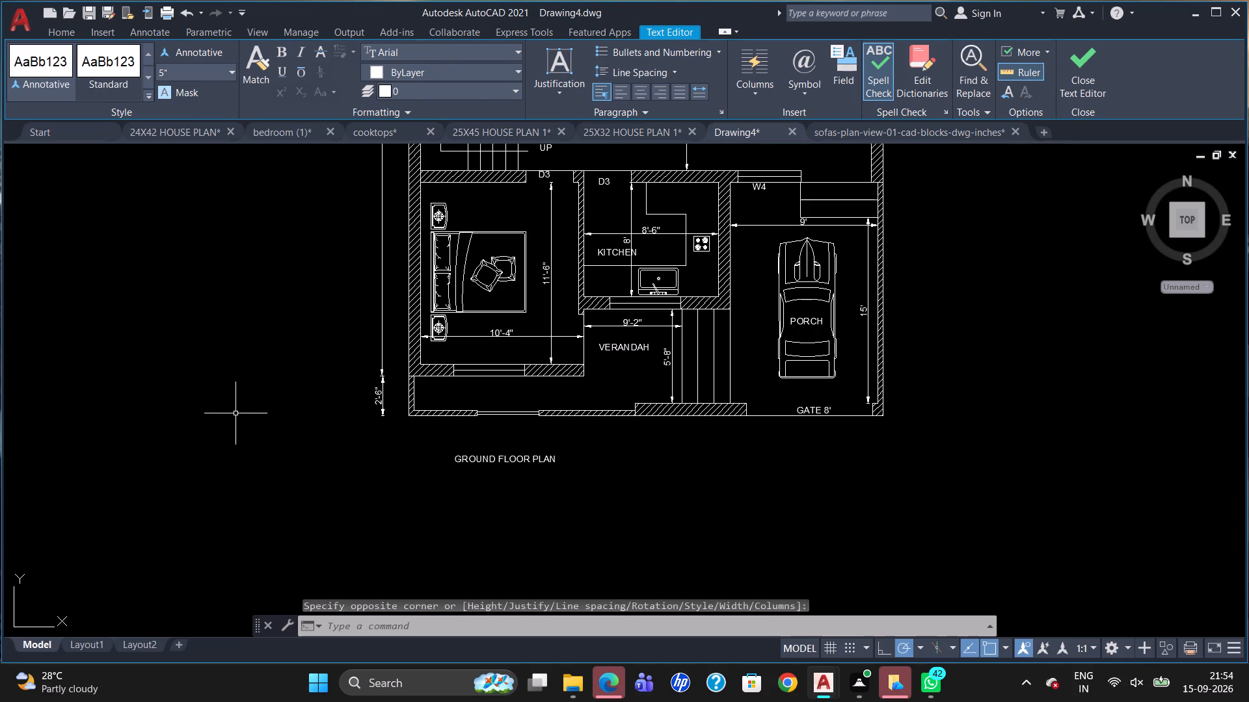
Move the GROUND FLOOR PLAN title east so it sits roughly centred below the front of the plan.
{"action": "left_click", "coordinate": [513, 460]}
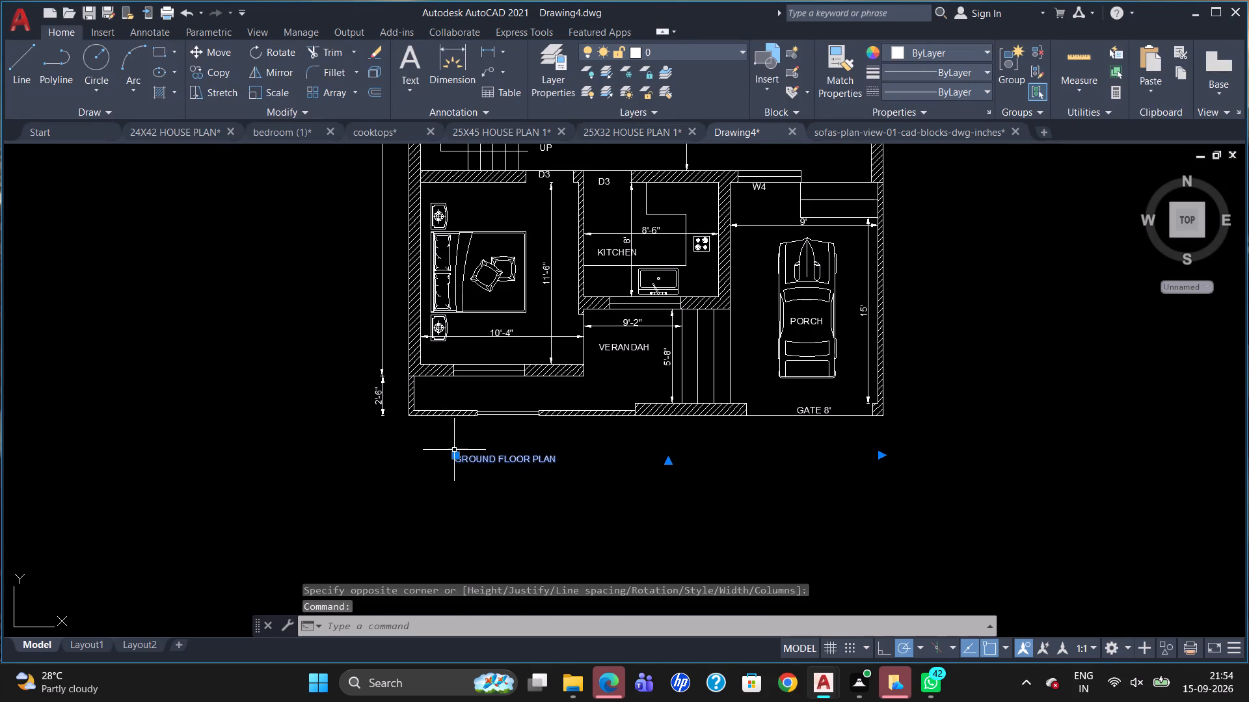
{"action": "left_click", "coordinate": [455, 452]}
{"action": "left_click", "coordinate": [572, 445]}
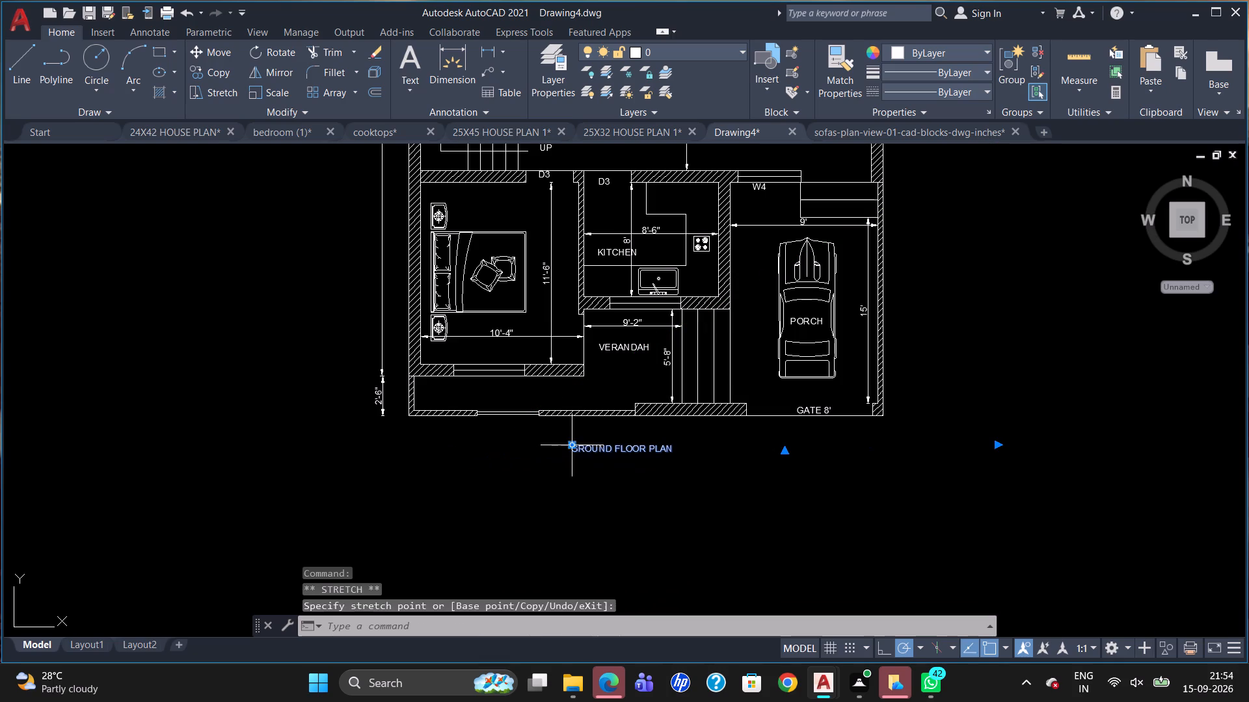
{"action": "key", "text": "Escape"}
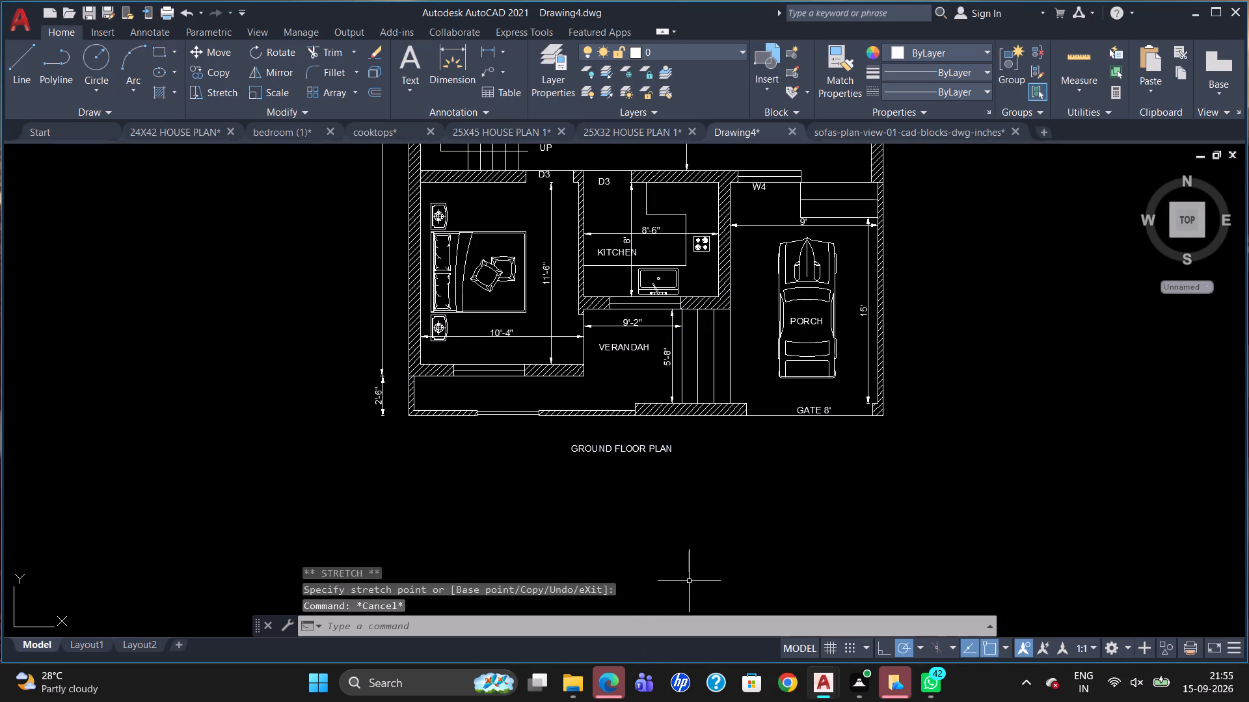
Save the drawing under the file name 30X36 HOUSE PLSN as an AutoCAD 2018 drawing.
{"action": "key", "text": "ctrl+s"}
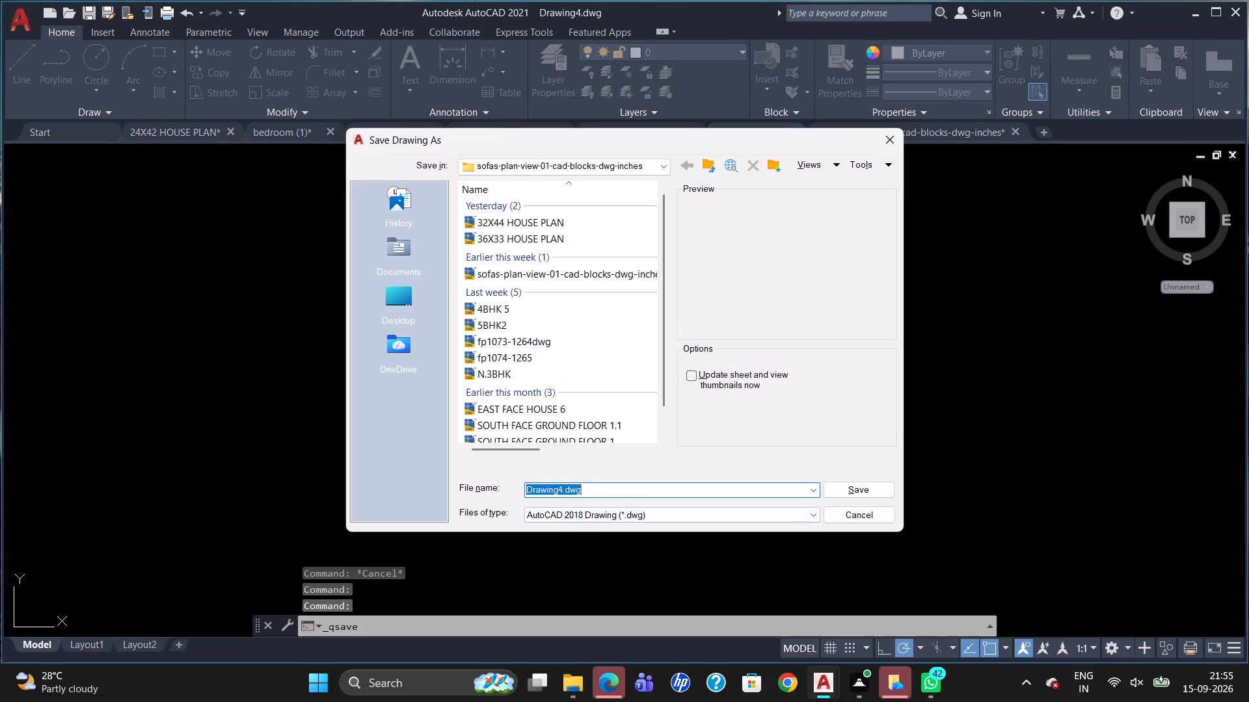
{"action": "left_click", "coordinate": [563, 485]}
{"action": "key", "text": "BackSpace"}
{"action": "key", "text": "BackSpace"}
{"action": "key", "text": "BackSpace"}
{"action": "key", "text": "BackSpace"}
{"action": "key", "text": "BackSpace"}
{"action": "key", "text": "BackSpace"}
{"action": "key", "text": "BackSpace"}
{"action": "key", "text": "BackSpace"}
{"action": "key", "text": "BackSpace"}
{"action": "key", "text": "BackSpace"}
{"action": "key", "text": "BackSpace"}
{"action": "key", "text": "BackSpace"}
{"action": "key", "text": "BackSpace"}
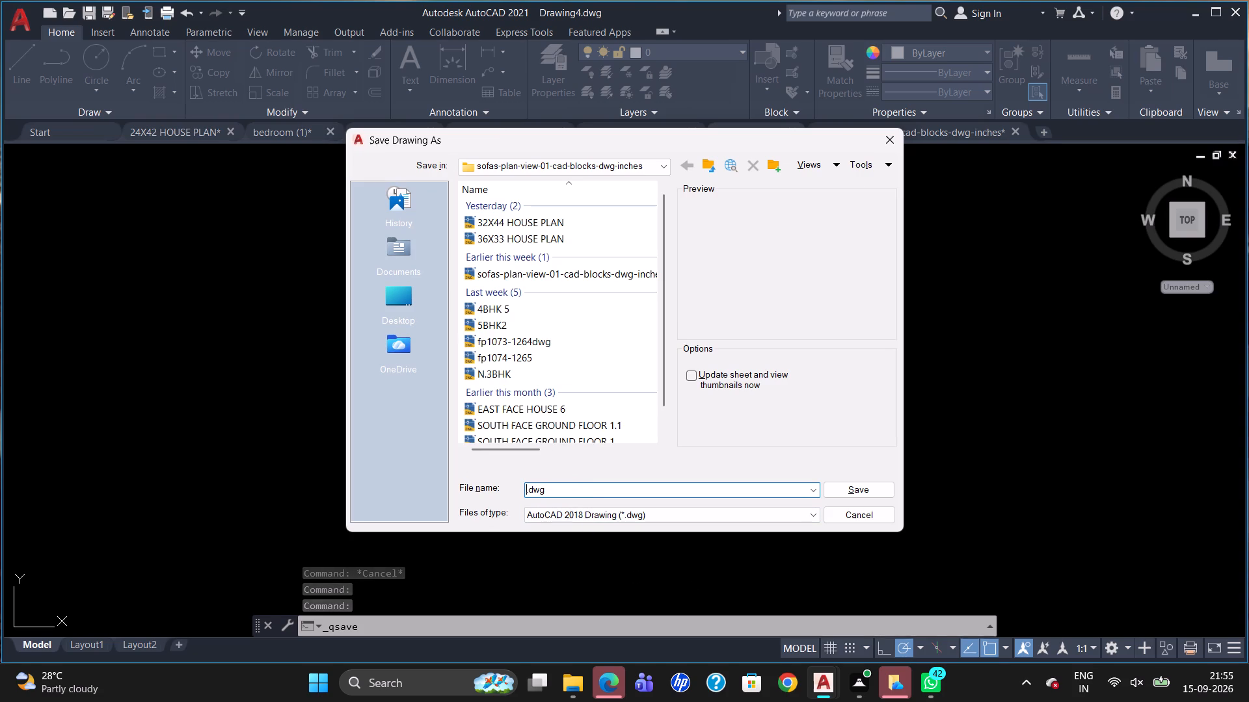
{"action": "type", "text": "30X3"}
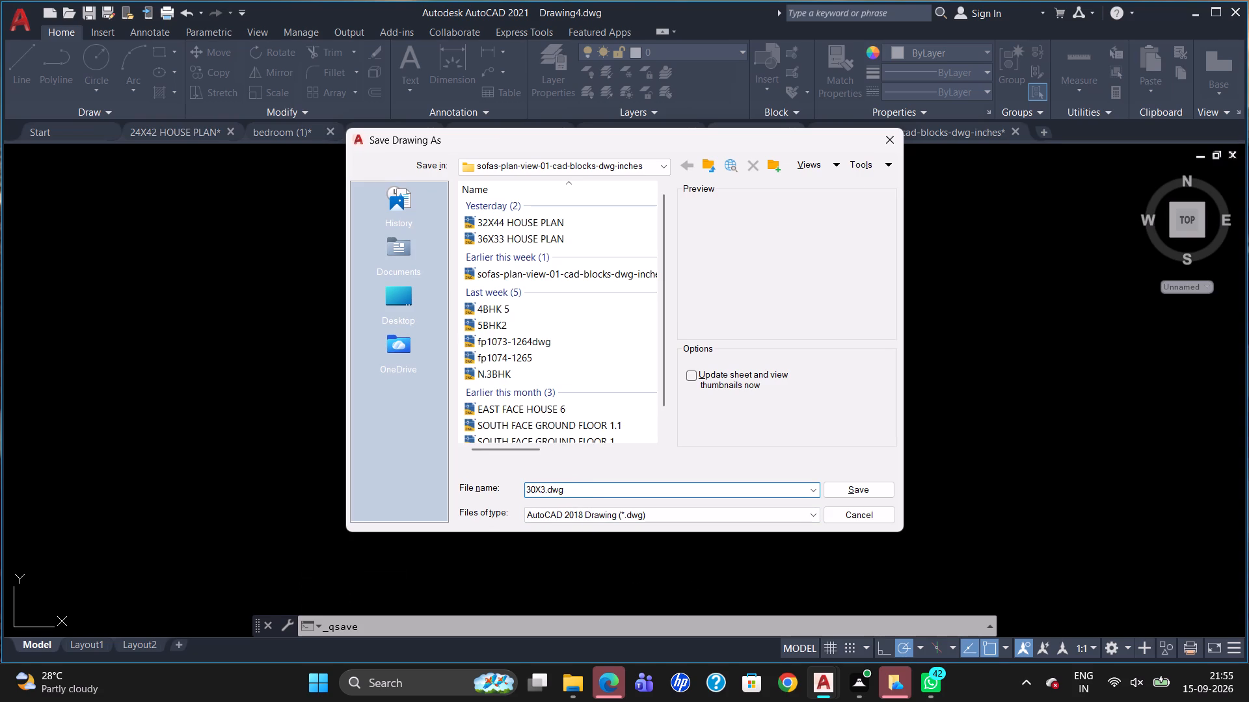
{"action": "type", "text": "6 HOUSE PLSN"}
{"action": "key", "text": "Return"}
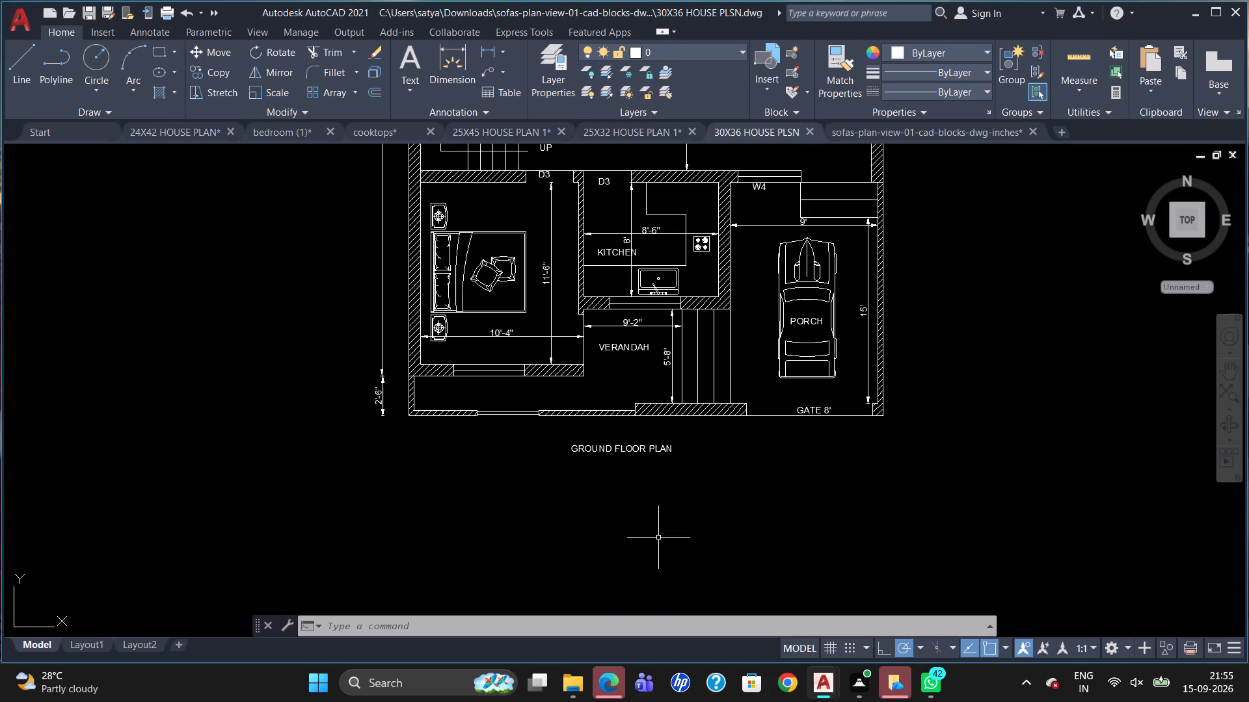
Query the drawing's log file name and path with LOGFILENAME.
{"action": "scroll", "coordinate": [638, 491], "scroll_direction": "down", "scroll_amount": 2}
{"action": "scroll", "coordinate": [734, 240], "scroll_direction": "up", "scroll_amount": 1}
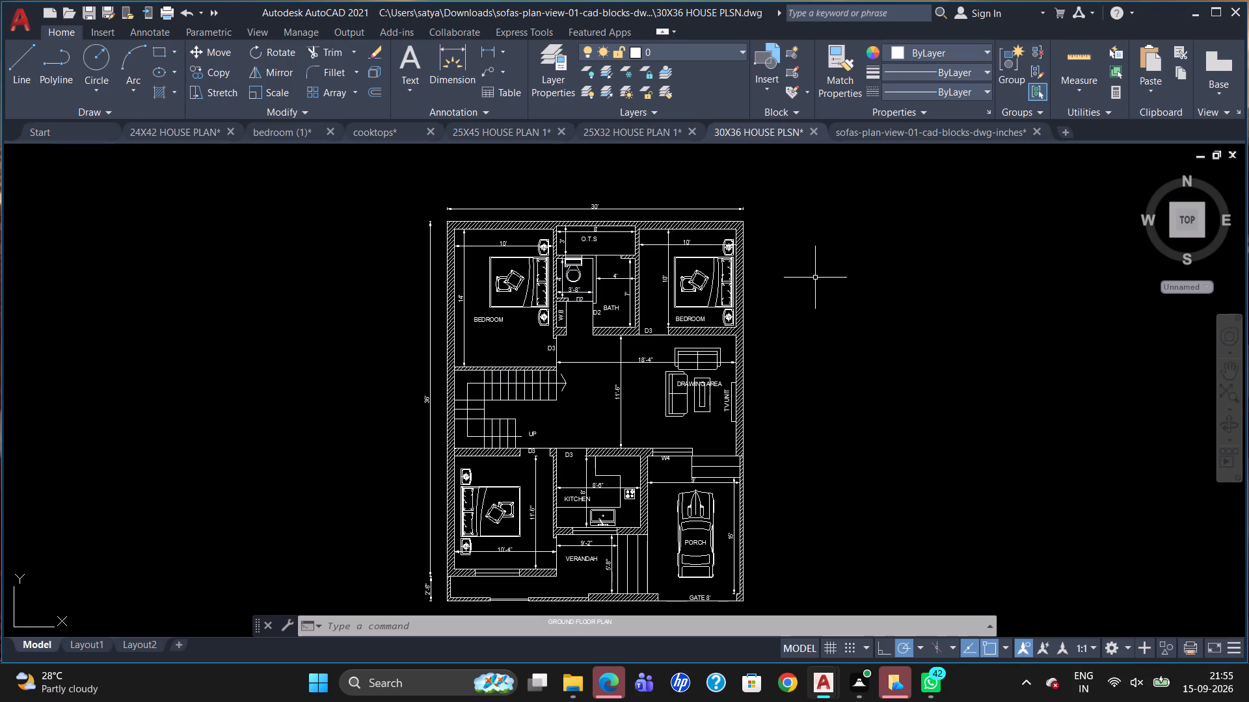
{"action": "left_click", "coordinate": [812, 627]}
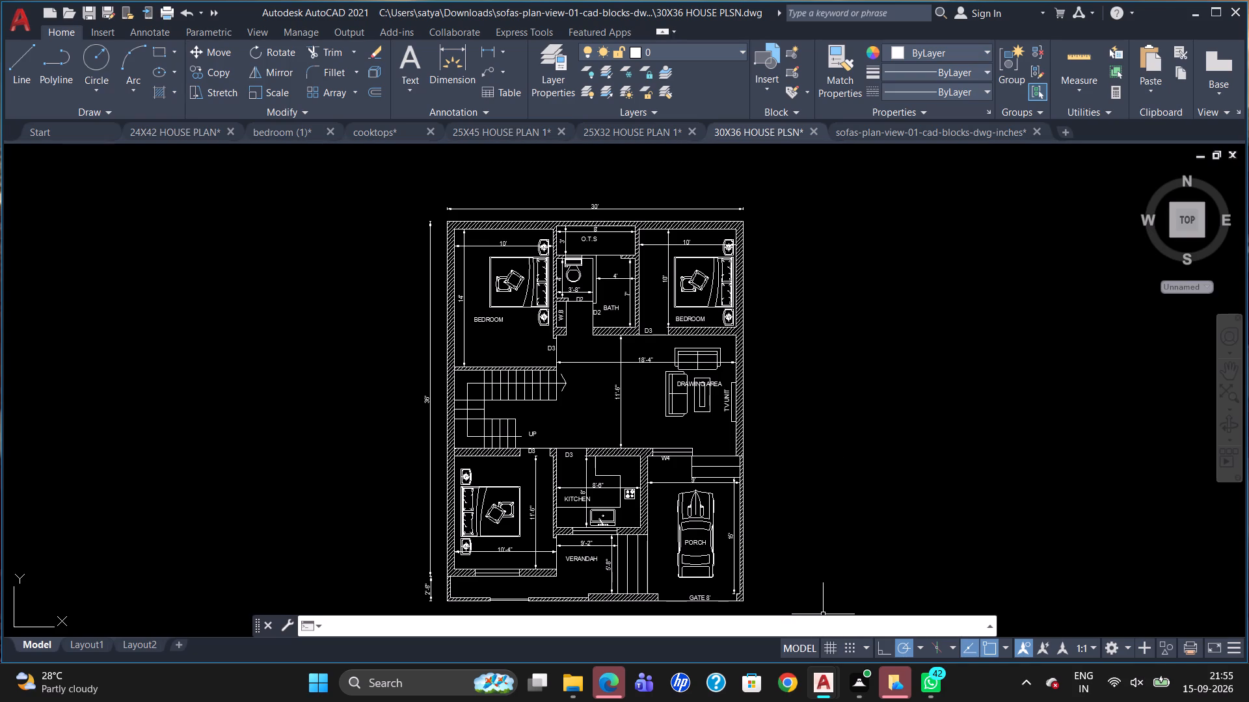
{"action": "type", "text": "LOGF"}
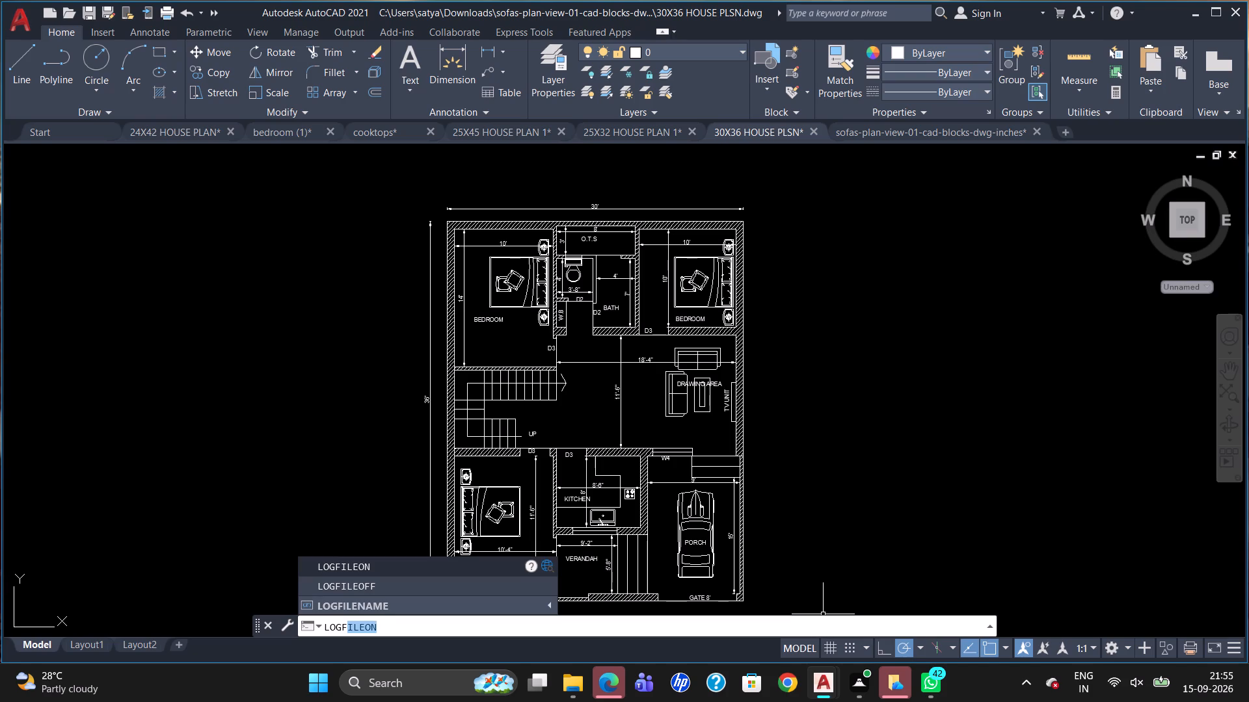
{"action": "type", "text": "FILENAME"}
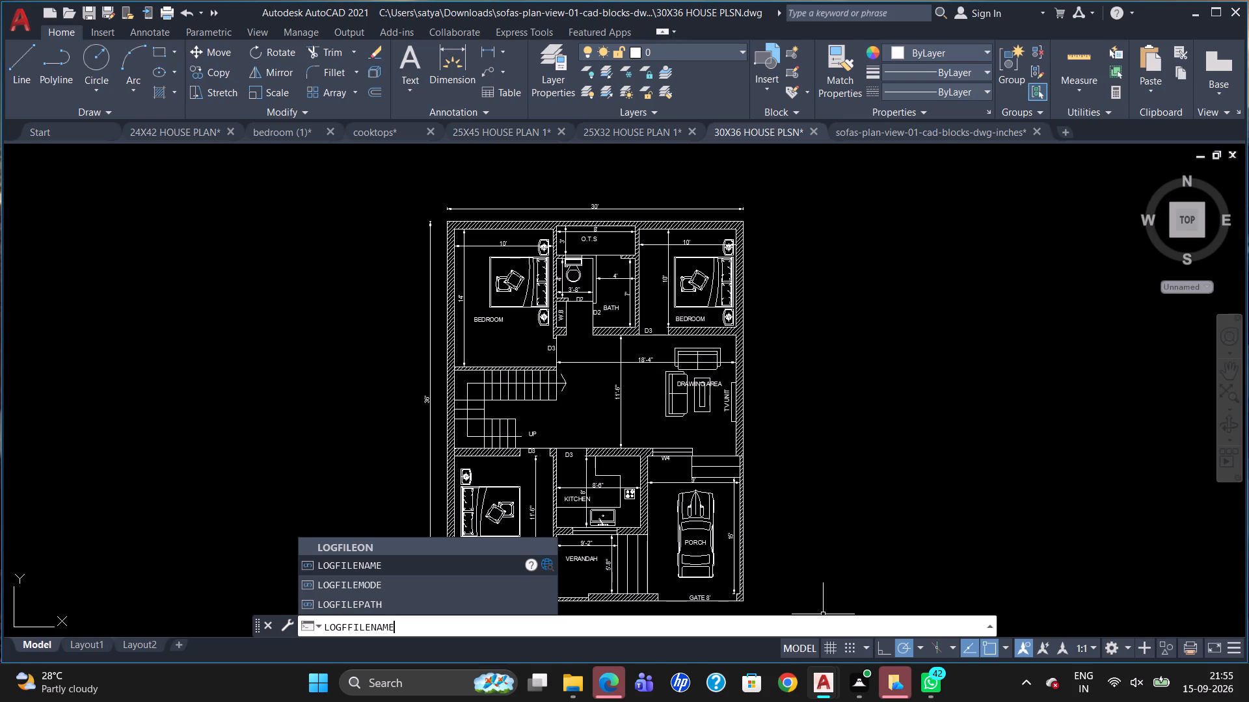
{"action": "key", "text": "Return"}
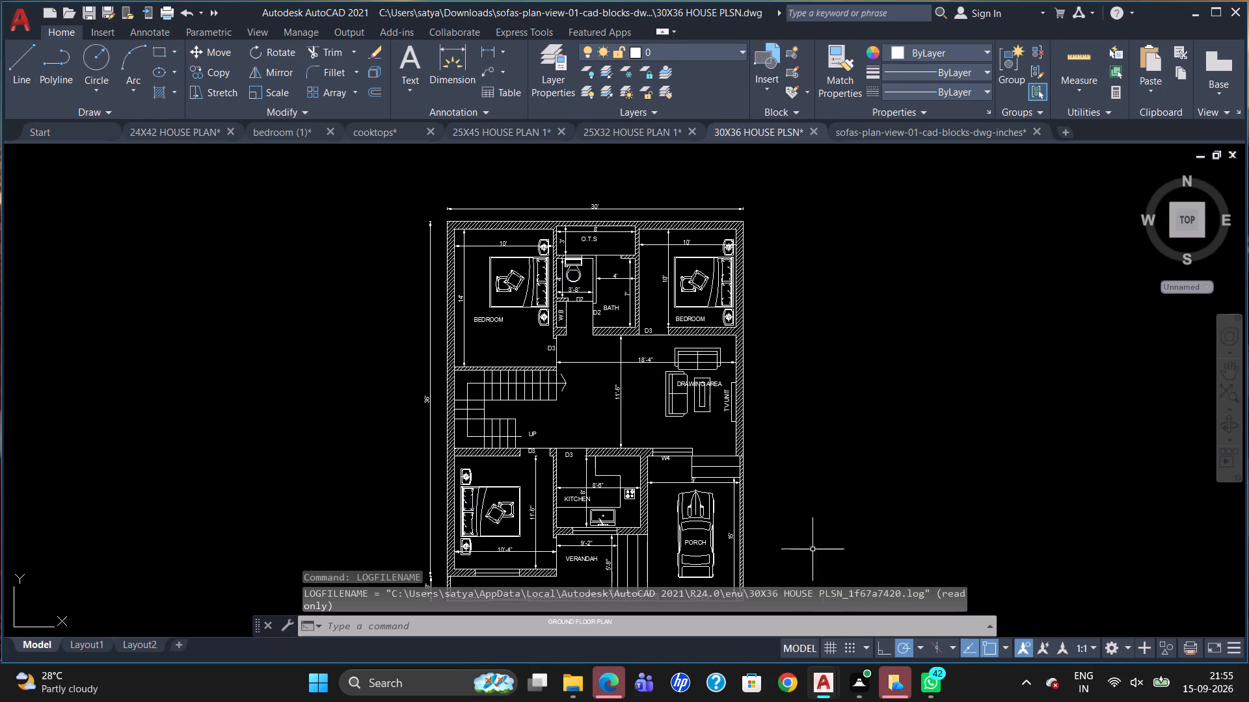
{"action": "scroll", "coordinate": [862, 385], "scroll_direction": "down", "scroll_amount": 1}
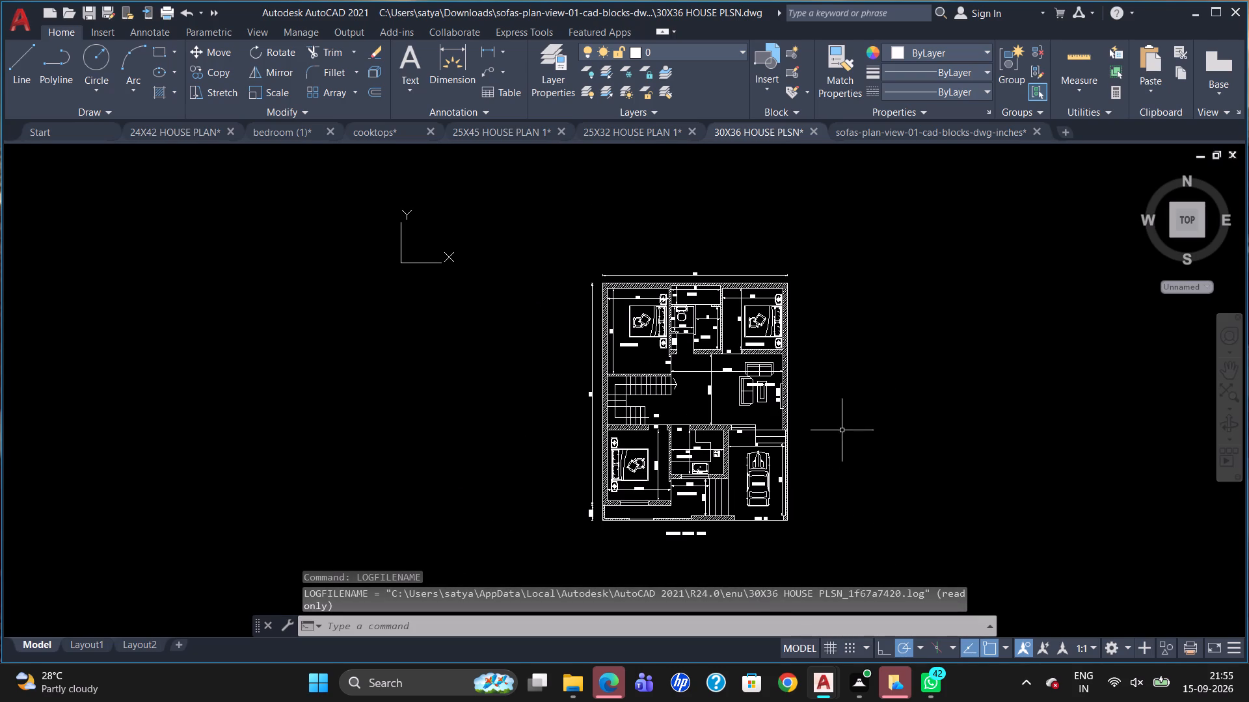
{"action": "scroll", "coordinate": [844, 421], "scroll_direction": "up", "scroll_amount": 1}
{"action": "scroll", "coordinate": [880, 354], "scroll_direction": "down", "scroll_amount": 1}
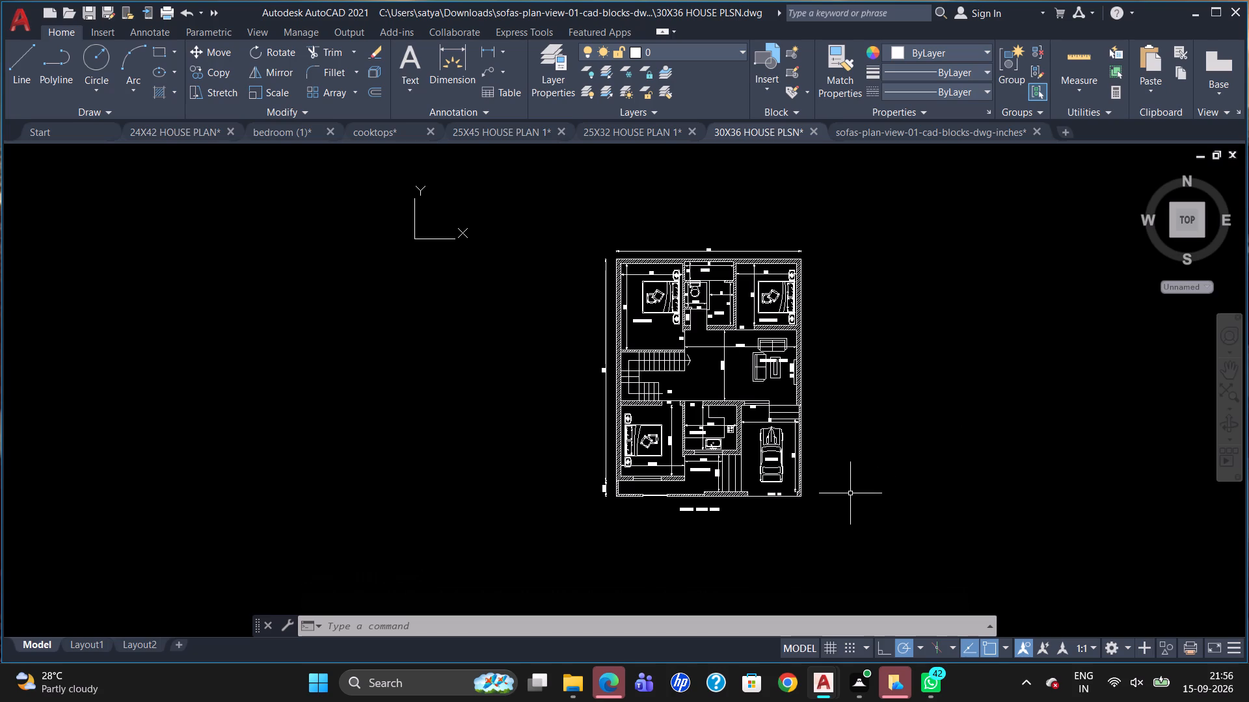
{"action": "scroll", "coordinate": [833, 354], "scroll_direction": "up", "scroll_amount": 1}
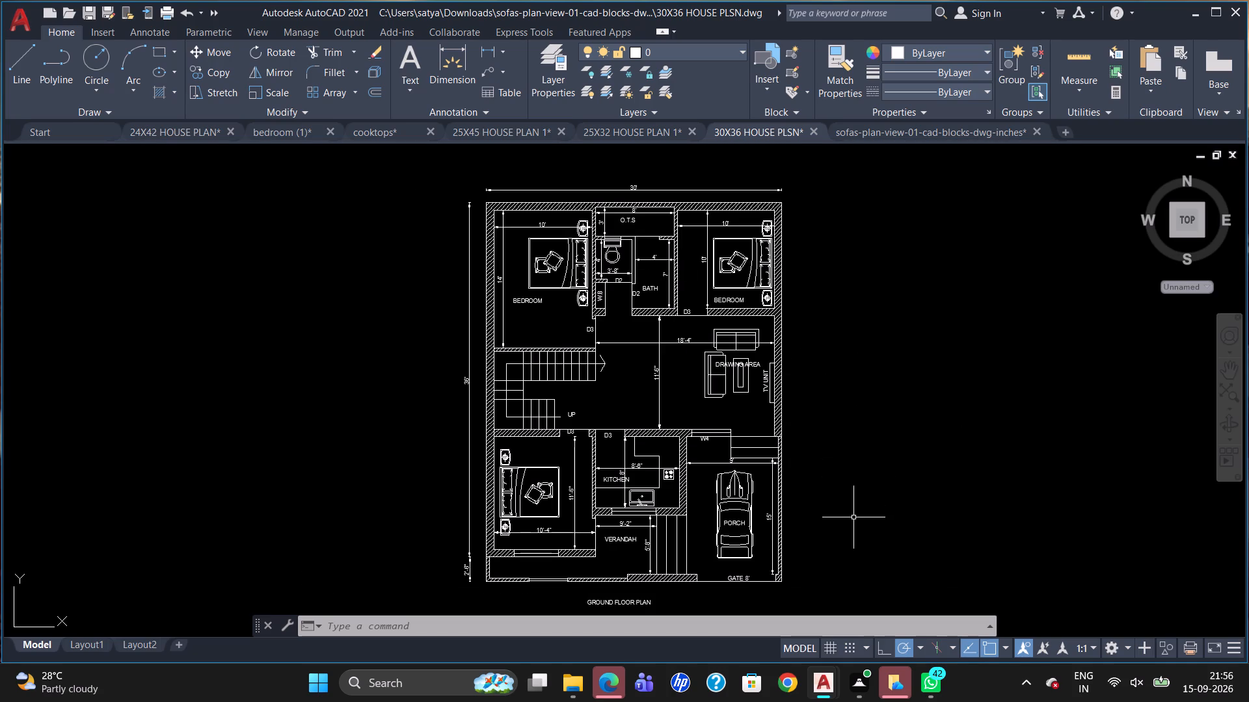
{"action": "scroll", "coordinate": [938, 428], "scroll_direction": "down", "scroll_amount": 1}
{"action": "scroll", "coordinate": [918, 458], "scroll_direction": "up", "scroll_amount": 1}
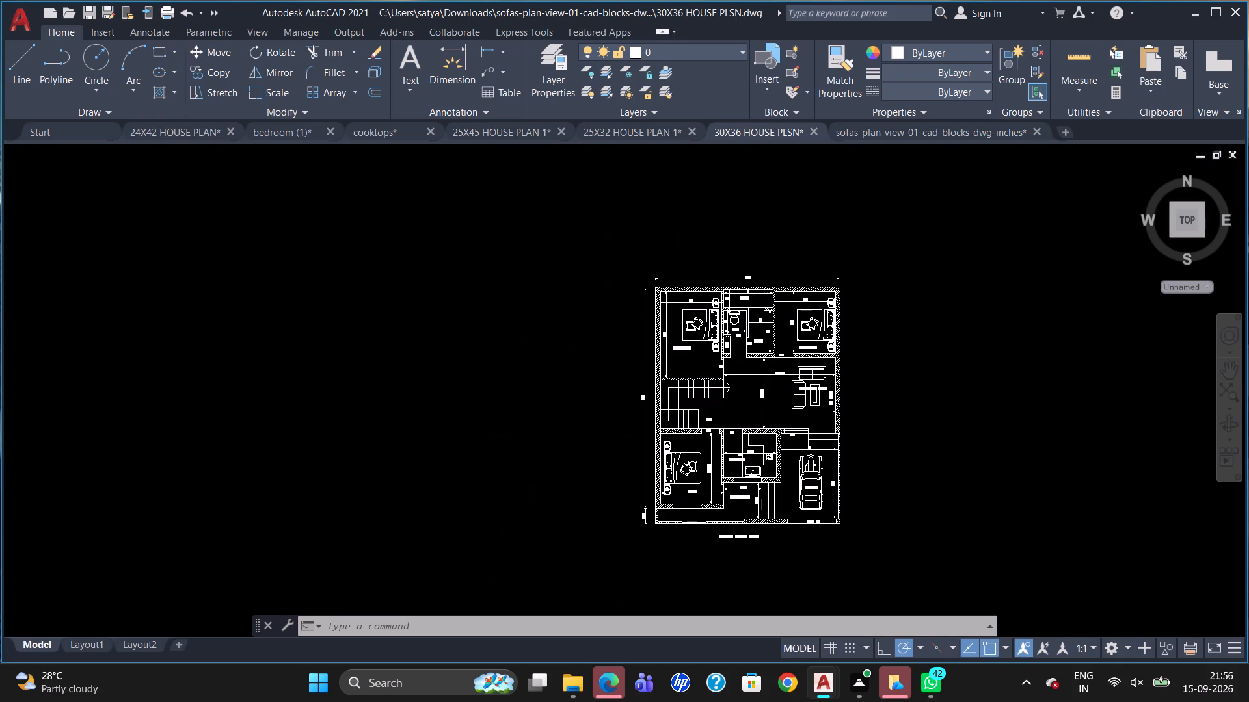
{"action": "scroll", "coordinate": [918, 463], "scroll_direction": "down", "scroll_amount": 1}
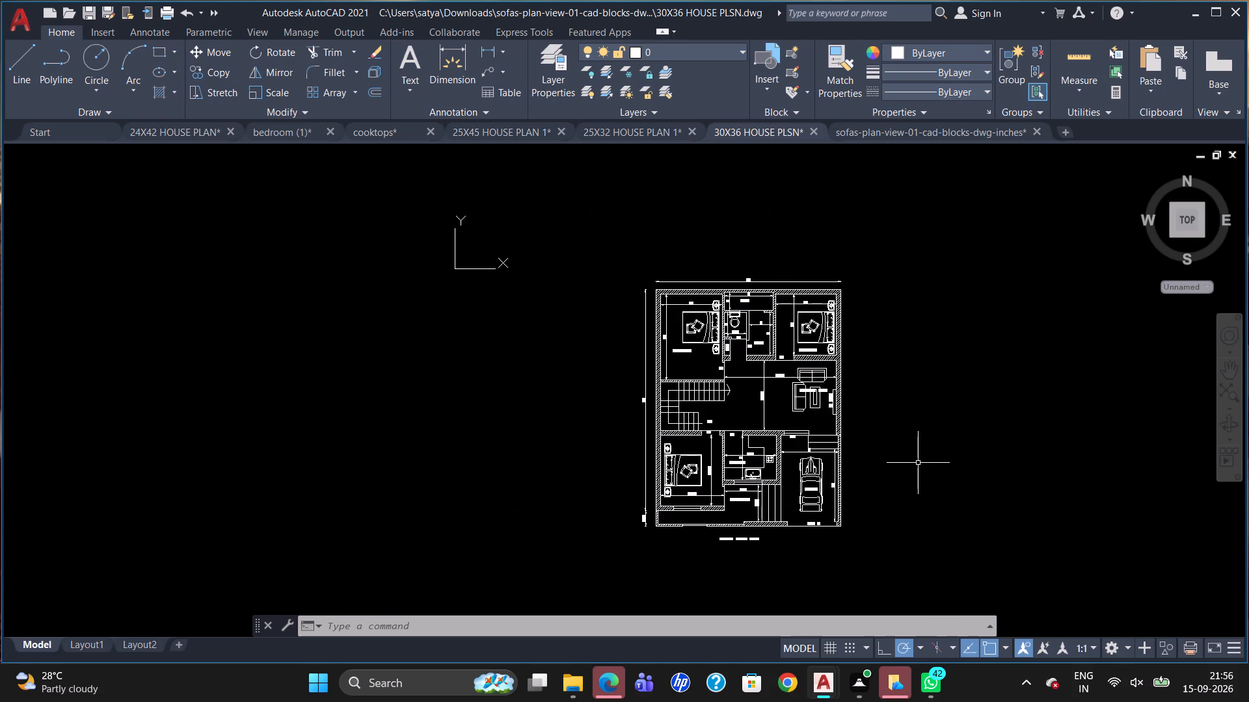
Start plotting the drawing and choose DWG To PDF.pc3 as the plotter.
{"action": "key", "text": "ctrl+p"}
{"action": "left_click", "coordinate": [669, 387]}
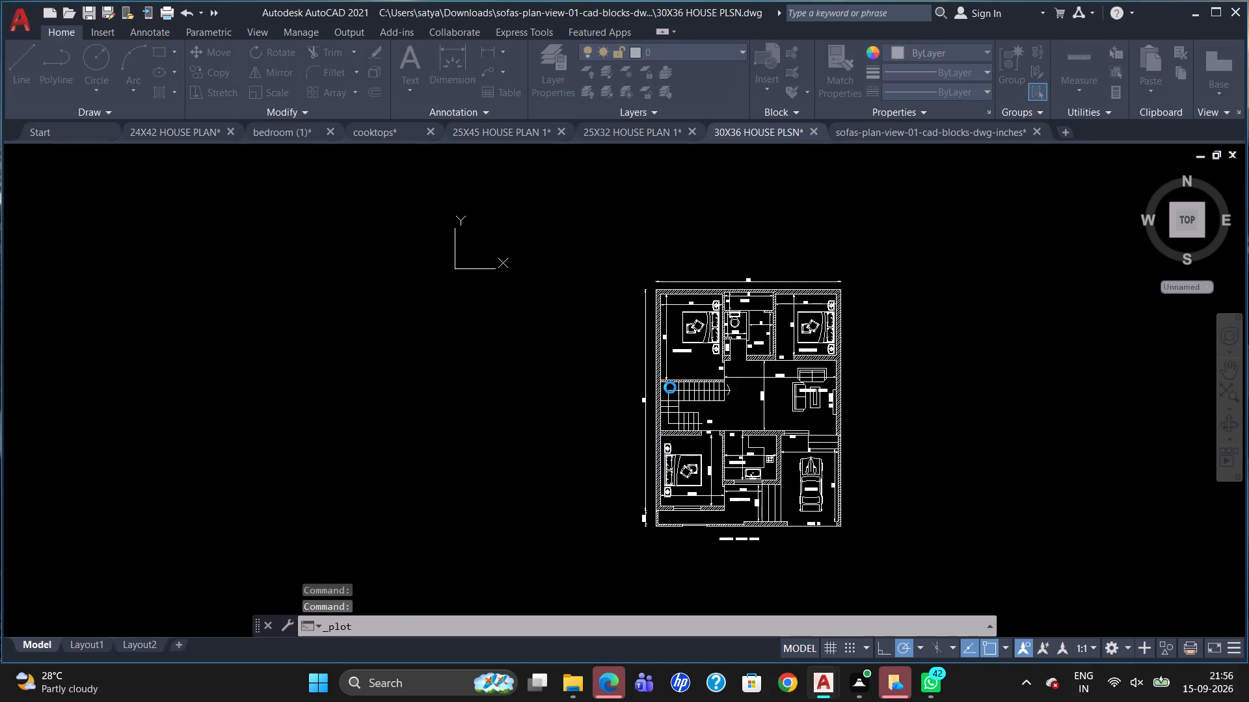
{"action": "left_click", "coordinate": [624, 213]}
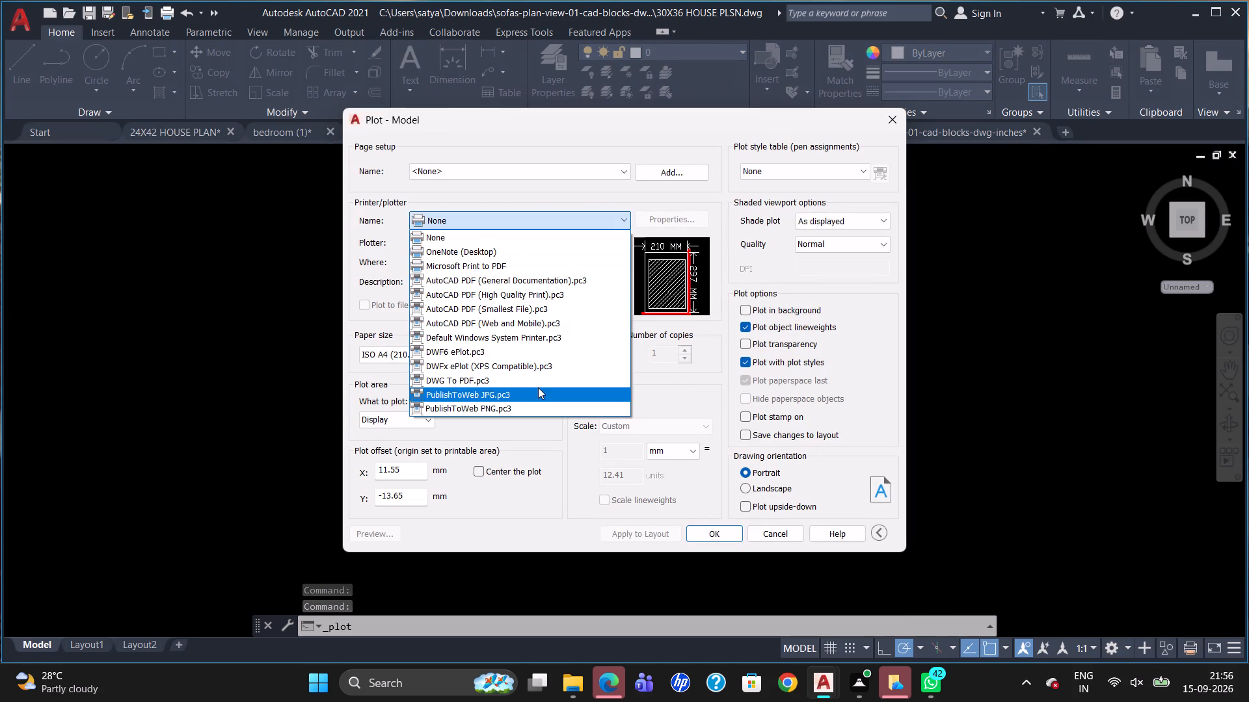
{"action": "left_click", "coordinate": [543, 378]}
Set both the vector quality and the raster image quality of the PDF output to 4800 dpi.
{"action": "left_click", "coordinate": [576, 302]}
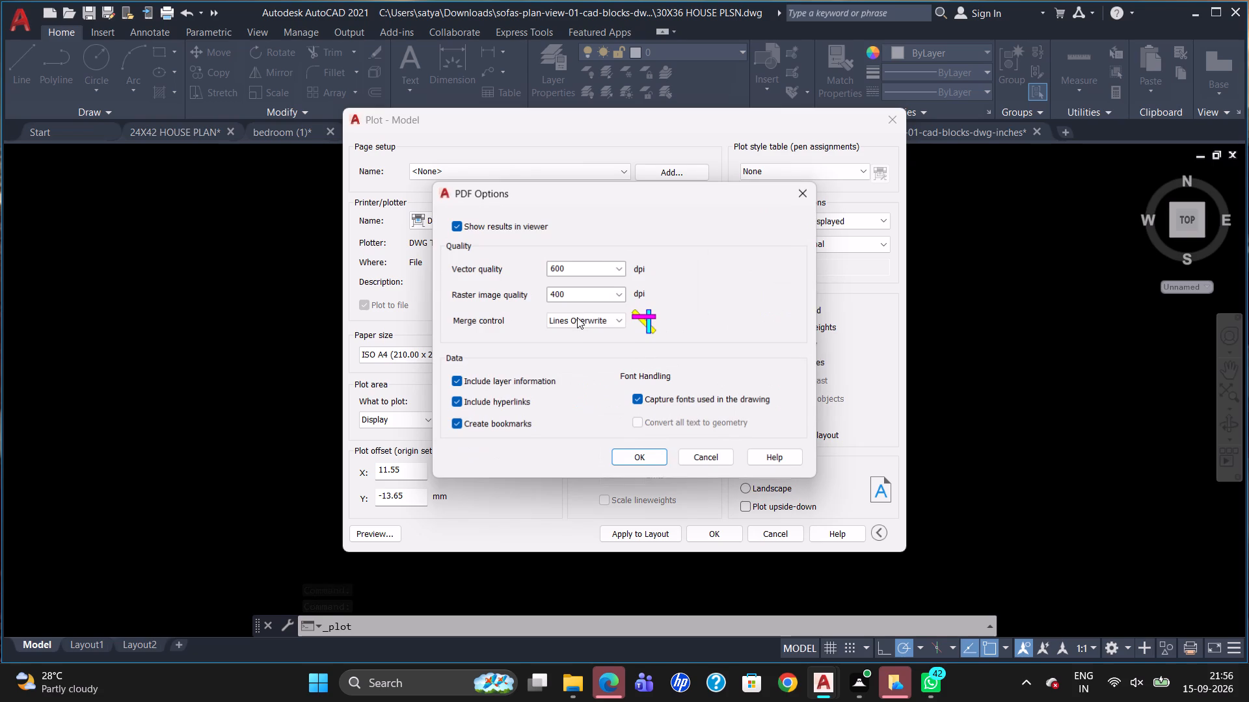
{"action": "left_click", "coordinate": [620, 267]}
{"action": "left_click", "coordinate": [586, 367]}
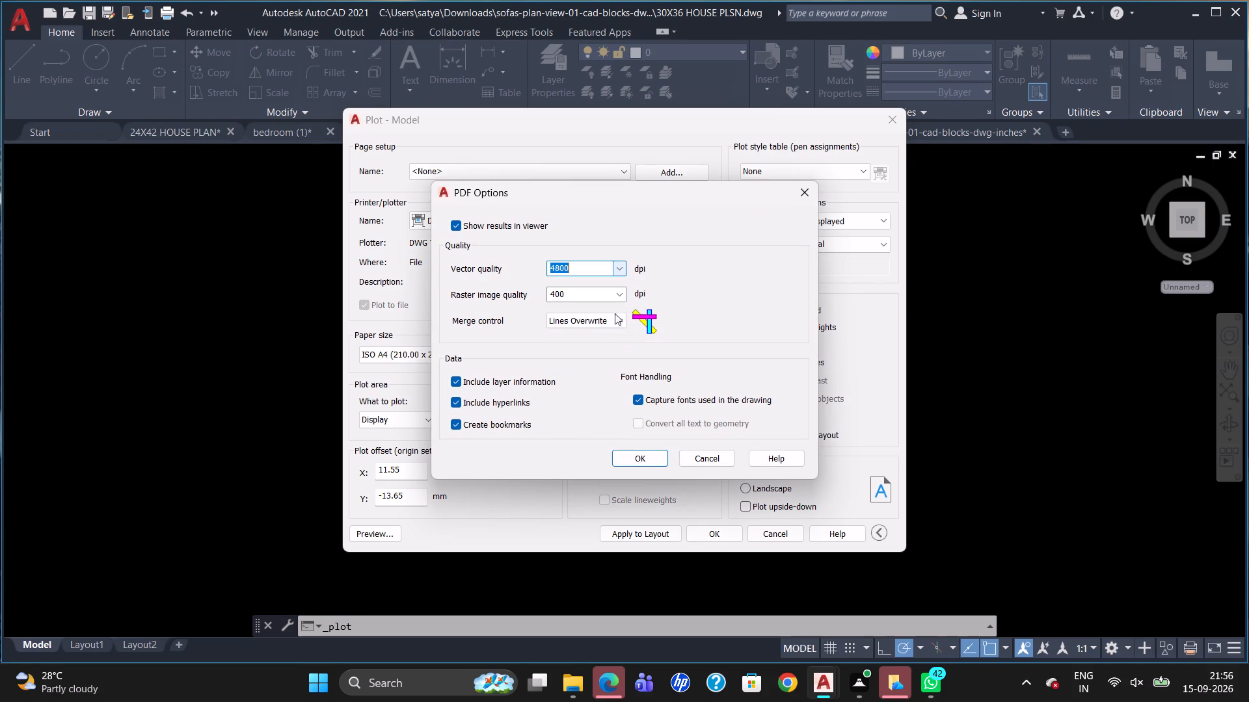
{"action": "left_click", "coordinate": [623, 291]}
{"action": "left_click", "coordinate": [575, 391]}
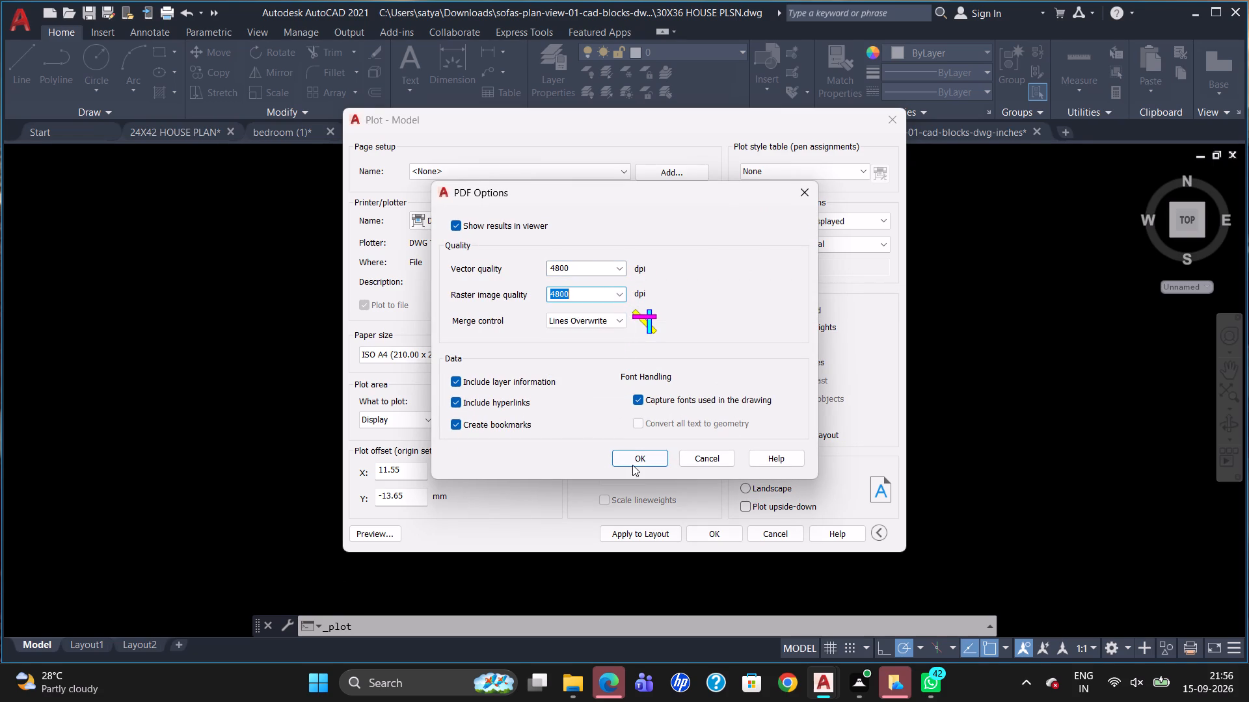
{"action": "left_click", "coordinate": [636, 460]}
{"action": "left_click", "coordinate": [585, 396]}
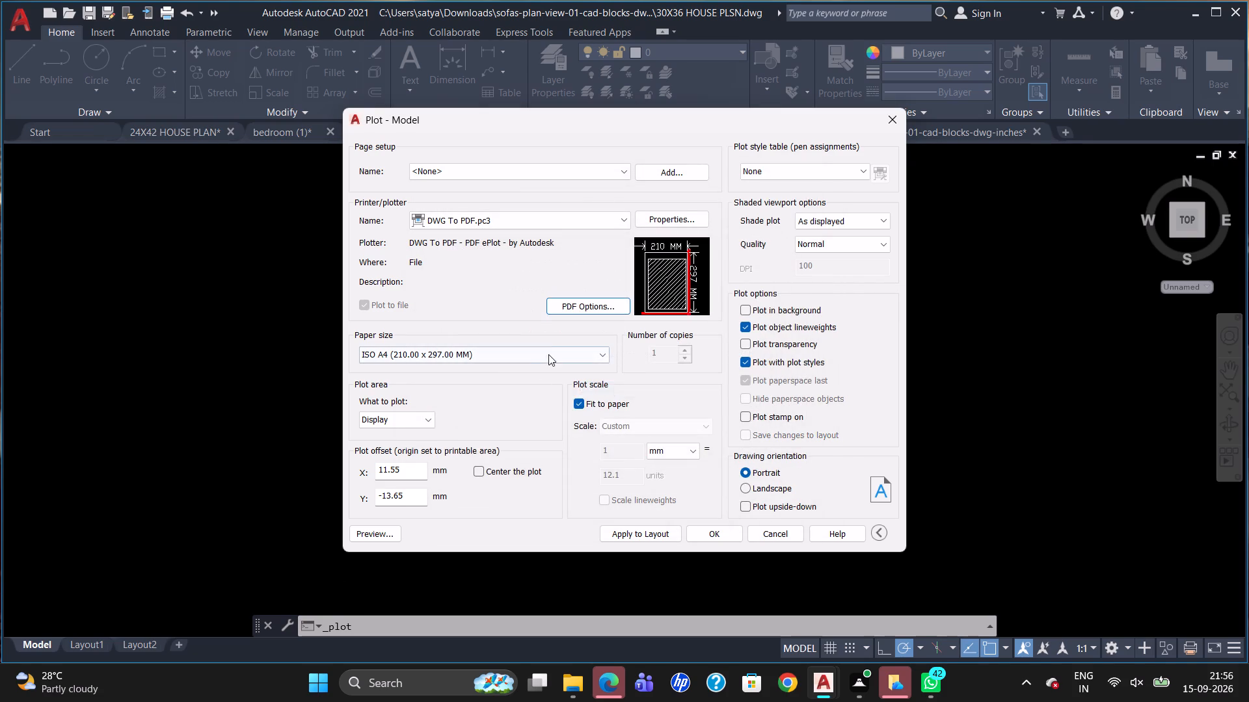
Set the plot's paper size to ISO full bleed A3 (297.00 x 420.00 MM).
{"action": "left_click", "coordinate": [550, 352]}
{"action": "scroll", "coordinate": [517, 474], "scroll_direction": "up", "scroll_amount": 13}
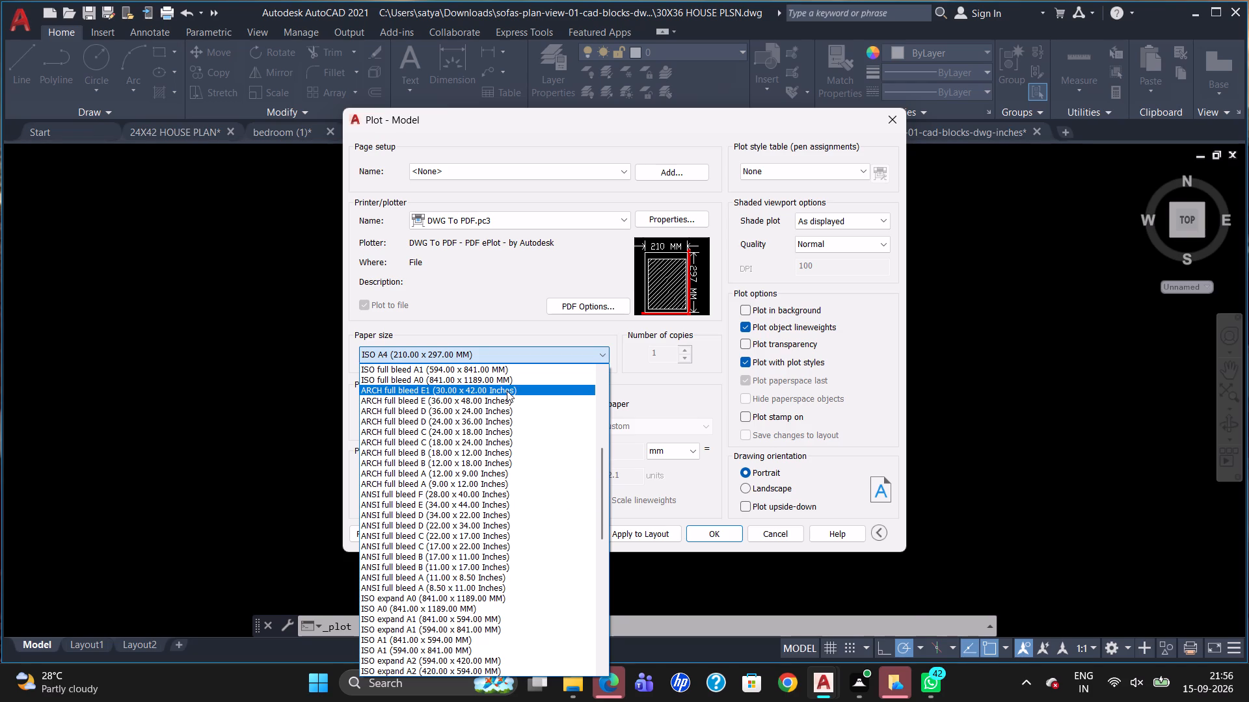
{"action": "scroll", "coordinate": [507, 391], "scroll_direction": "up", "scroll_amount": 4}
{"action": "left_click", "coordinate": [495, 450]}
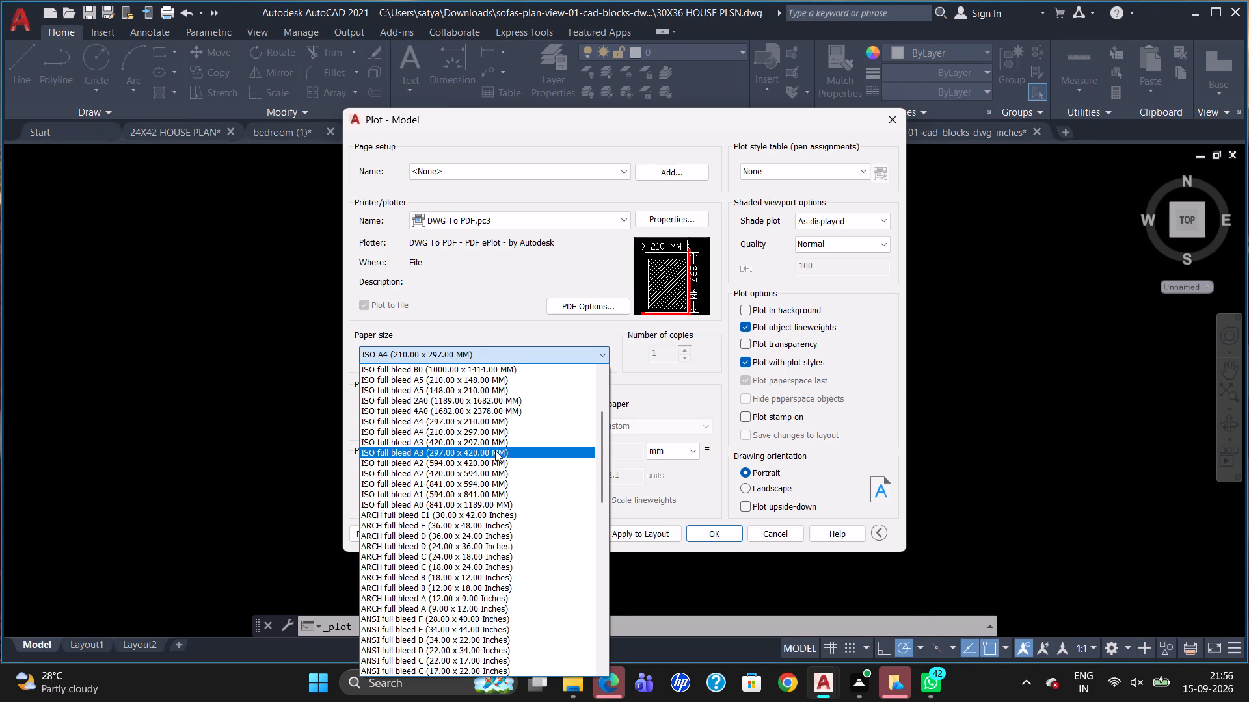
Center the plot on the sheet and assign the acad.ctb plot style table.
{"action": "left_click", "coordinate": [479, 468]}
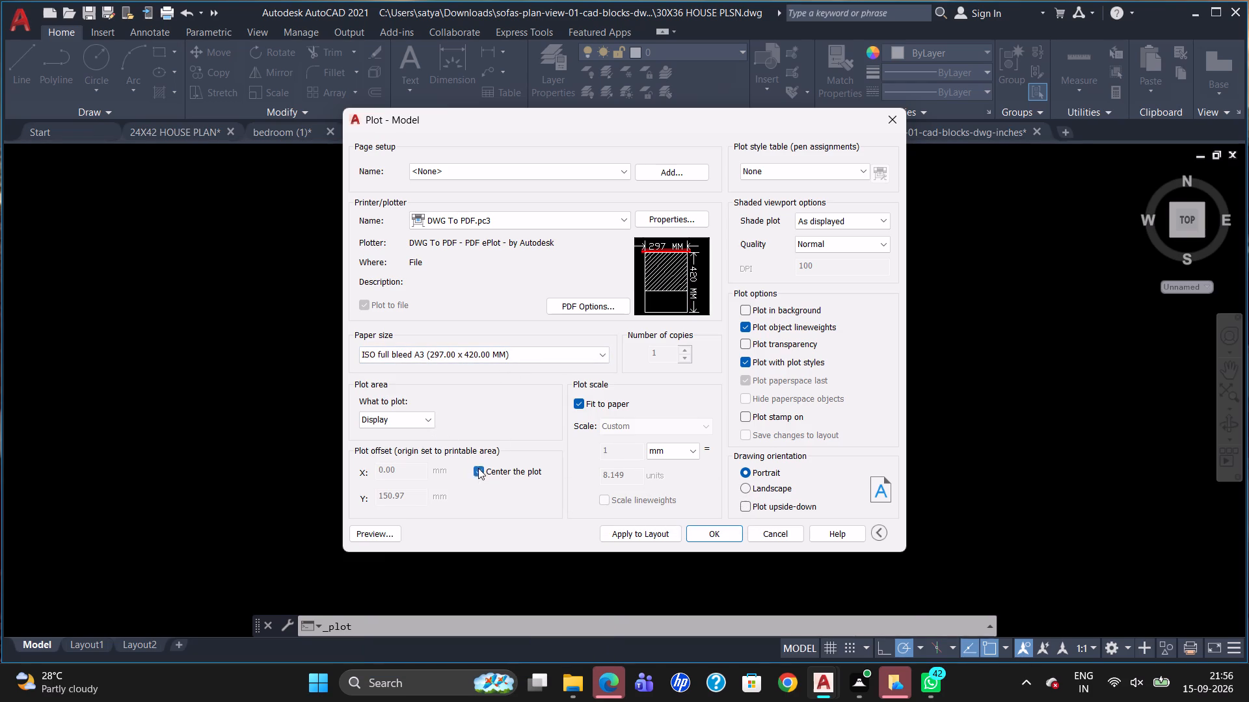
{"action": "left_click", "coordinate": [813, 161]}
{"action": "left_click", "coordinate": [811, 168]}
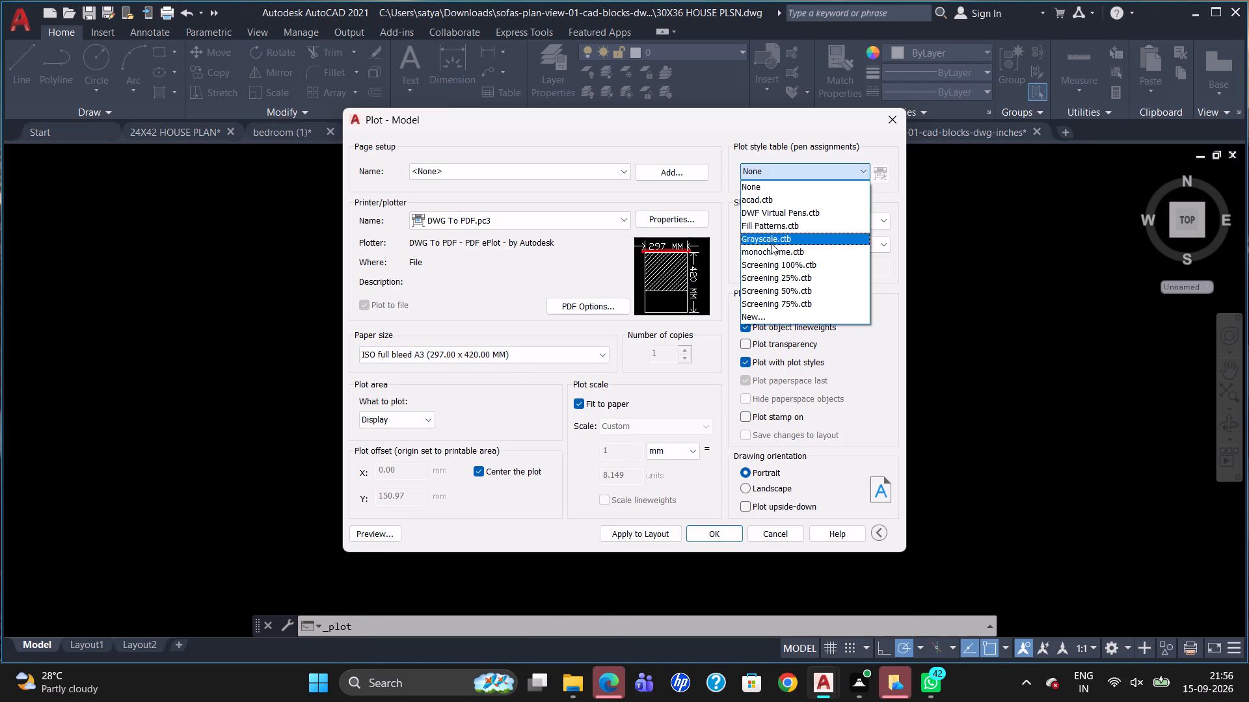
{"action": "left_click", "coordinate": [783, 202]}
{"action": "left_click", "coordinate": [636, 379]}
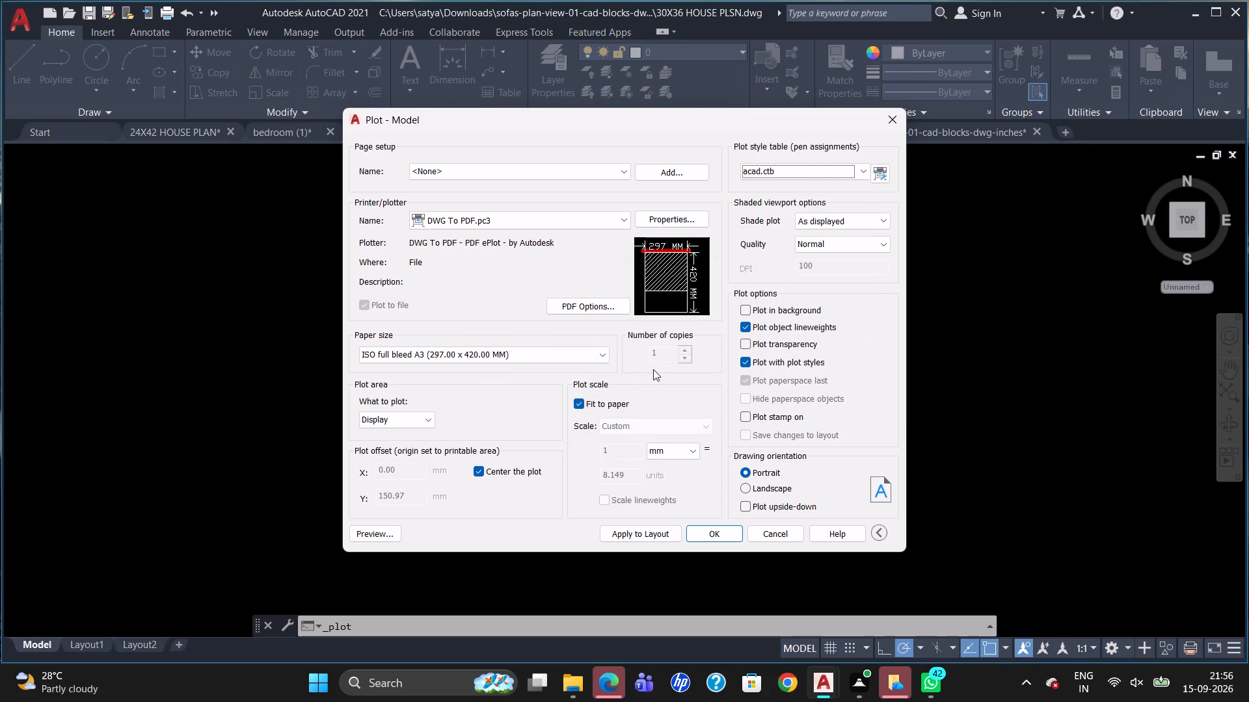
Set the shaded viewport quality to Maximum.
{"action": "left_click", "coordinate": [841, 242]}
{"action": "left_click", "coordinate": [823, 302]}
Set the plot area to a window enclosing the whole floor plan, including its outer dimensions and title.
{"action": "left_click", "coordinate": [407, 417]}
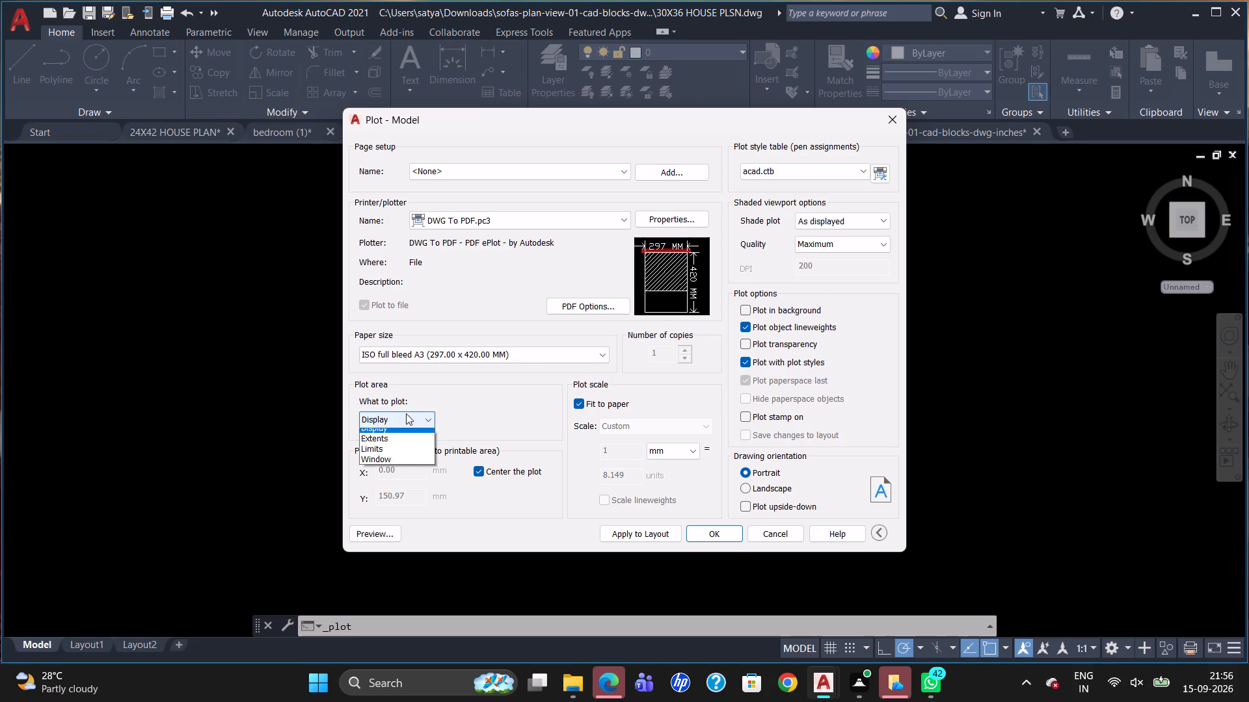
{"action": "left_click", "coordinate": [398, 463]}
{"action": "left_click_drag", "start_coordinate": [589, 216], "coordinate": [589, 219]}
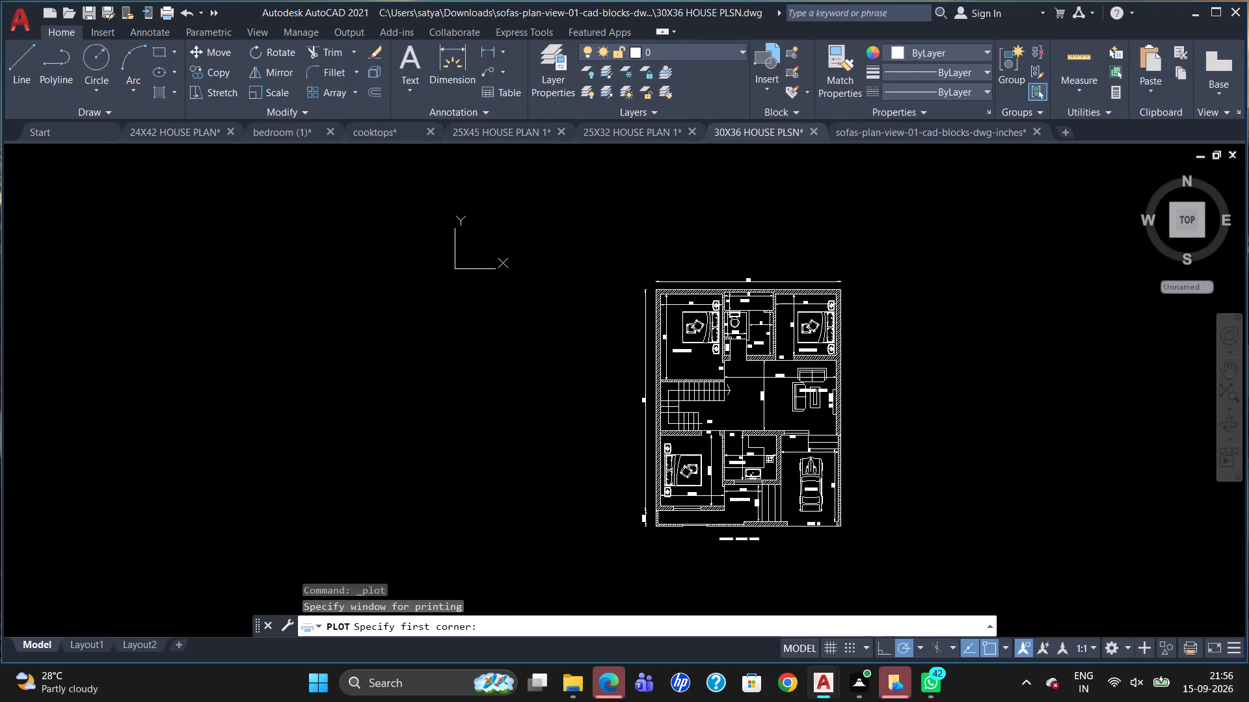
{"action": "left_click_drag", "start_coordinate": [589, 219], "coordinate": [902, 578]}
{"action": "left_click", "coordinate": [903, 573]}
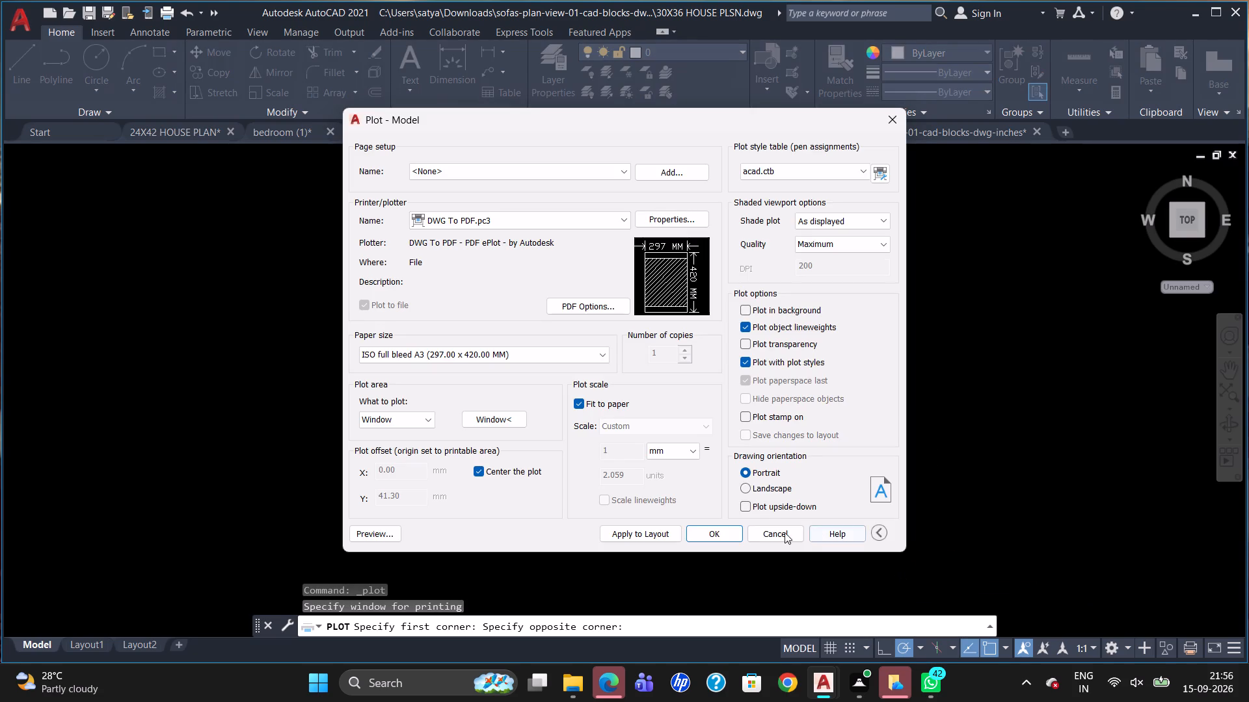
Run the plot, save the resulting PDF file and dismiss the plot notification.
{"action": "left_click", "coordinate": [724, 534]}
{"action": "left_click", "coordinate": [855, 486]}
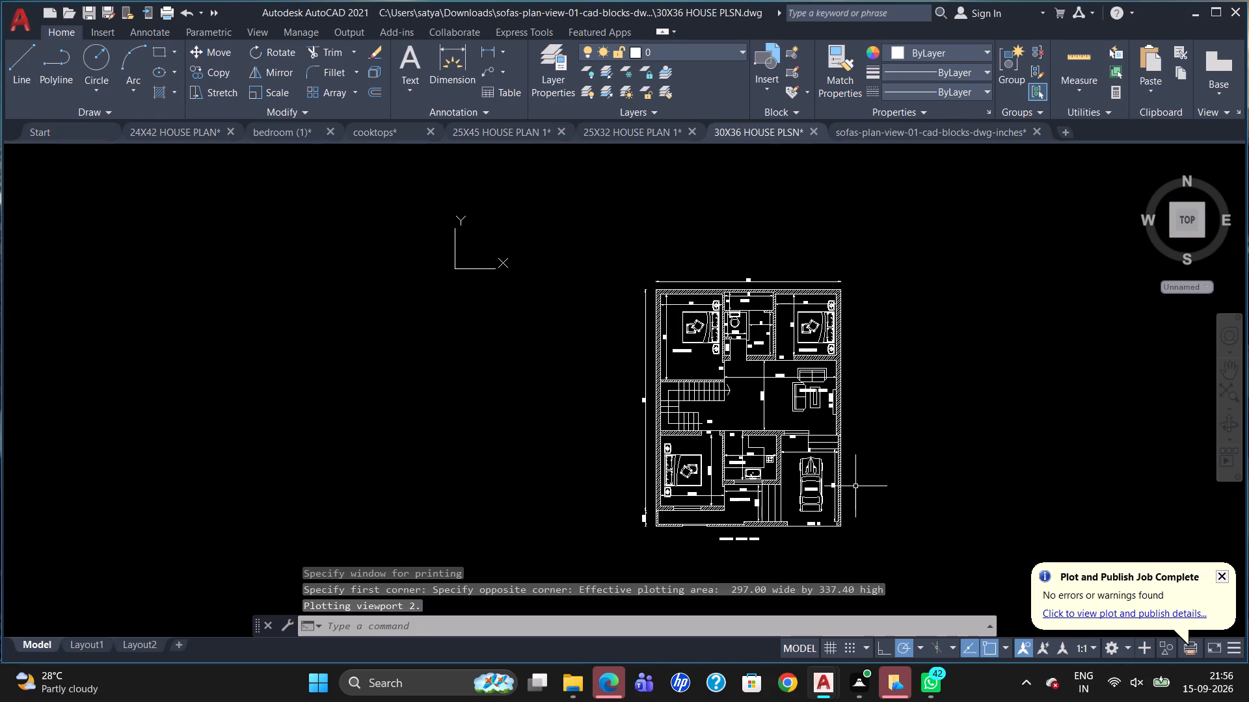
{"action": "left_click", "coordinate": [1218, 577]}
Check the plotted floor plan PDF in Adobe Acrobat and close it.
{"action": "left_click", "coordinate": [706, 630]}
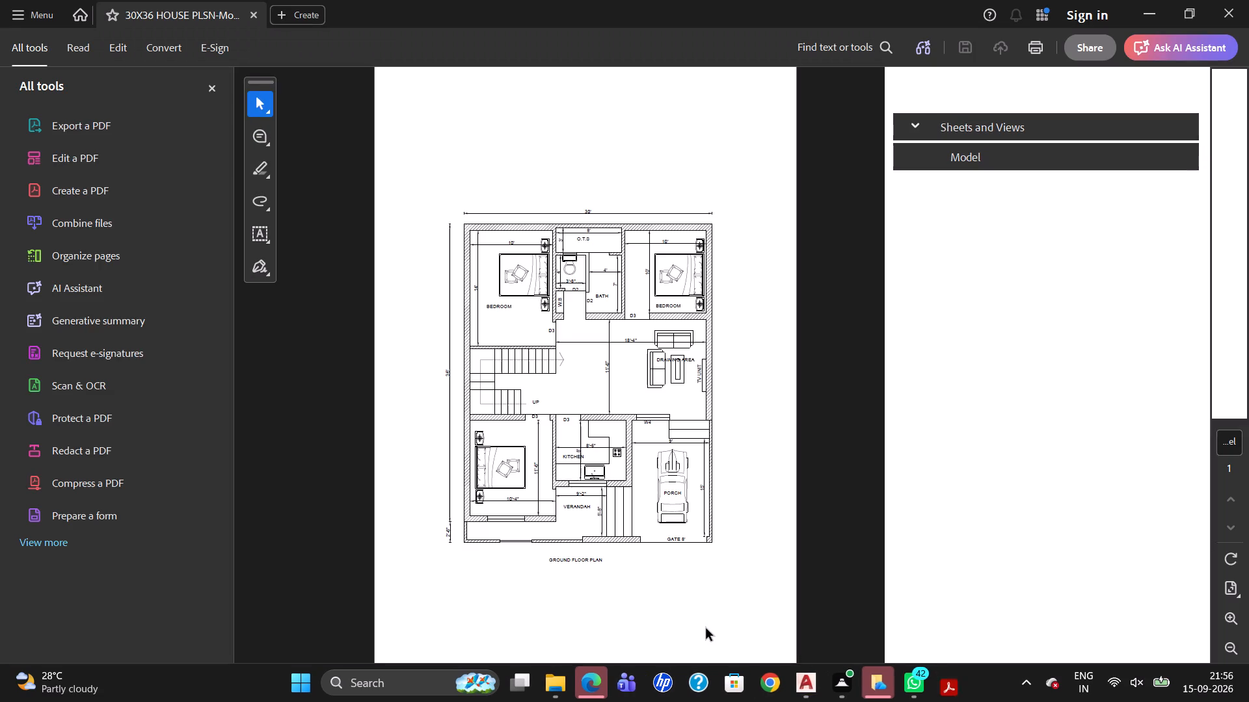
{"action": "left_click", "coordinate": [1239, 23]}
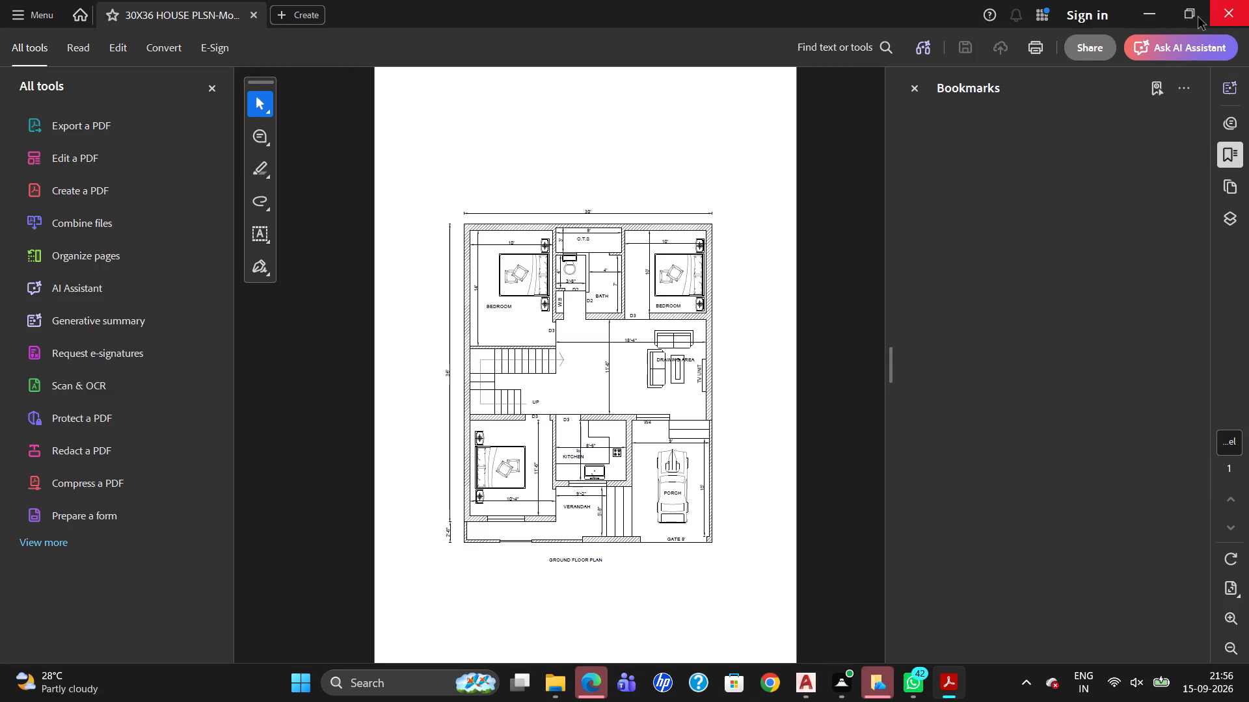
Query the drawing's log file name and path with LOGFILENAME.
{"action": "left_click", "coordinate": [652, 632]}
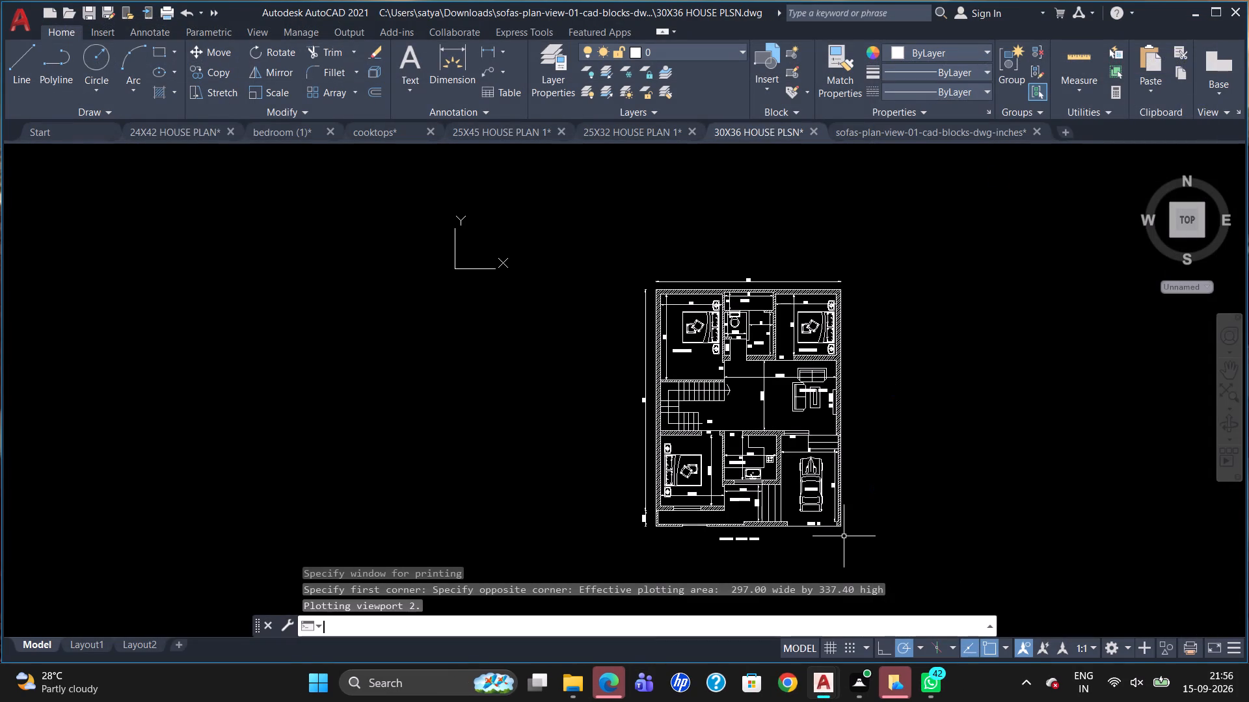
{"action": "type", "text": "LOGFILENAME"}
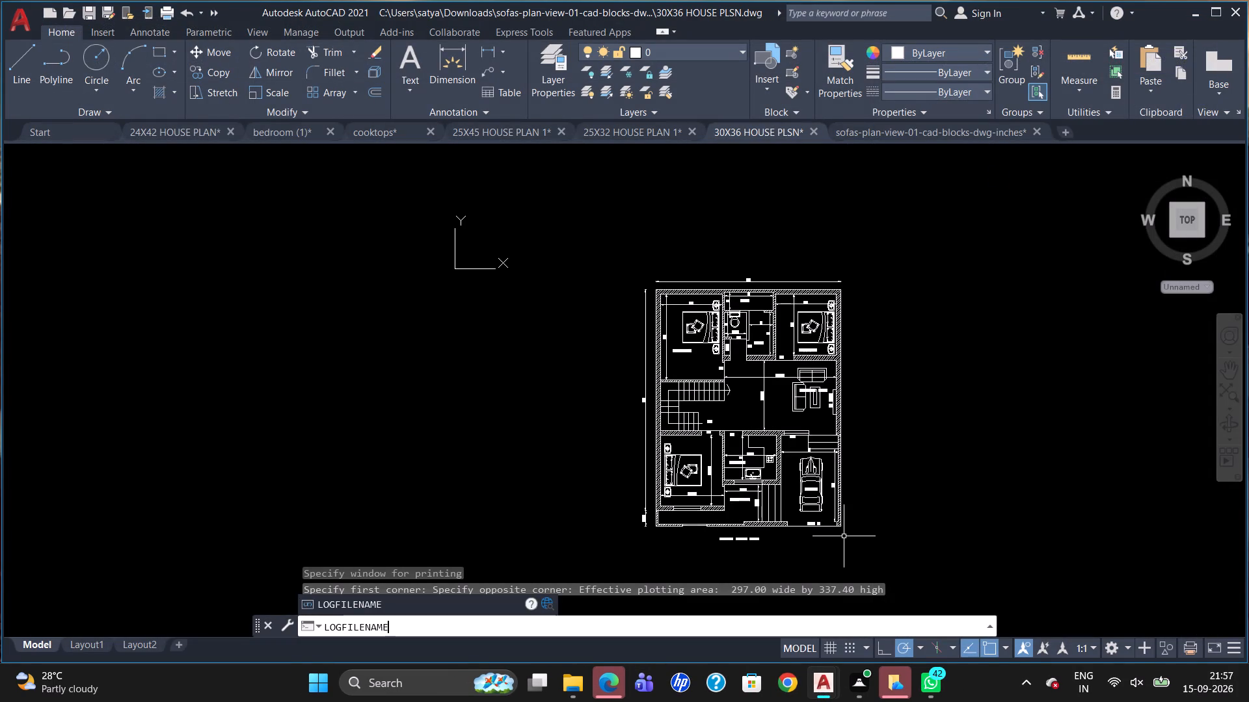
{"action": "key", "text": "Return"}
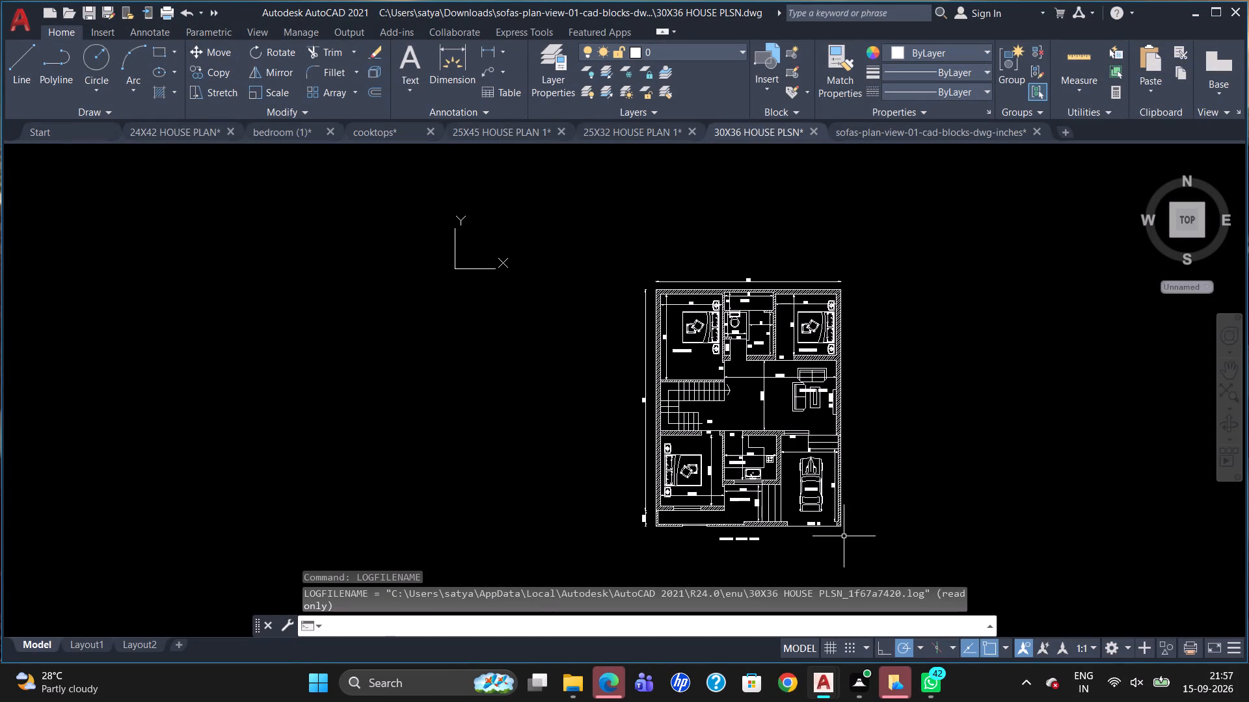